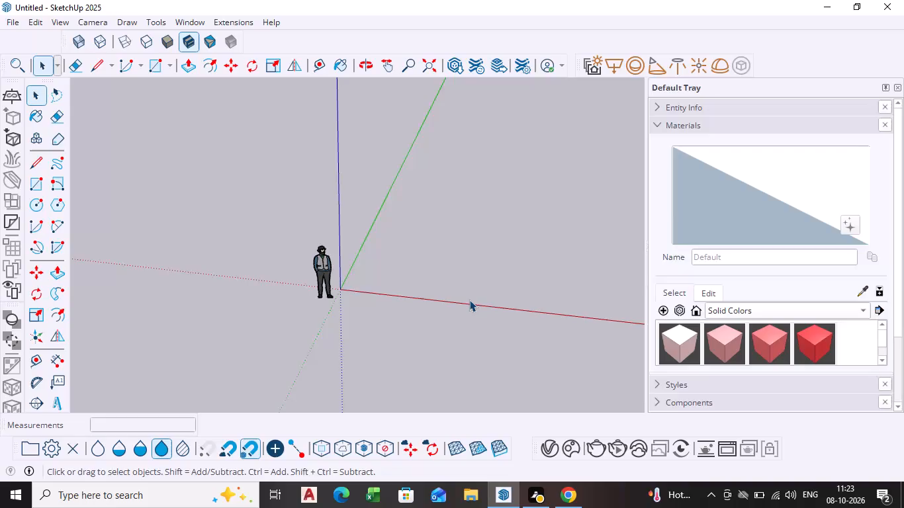
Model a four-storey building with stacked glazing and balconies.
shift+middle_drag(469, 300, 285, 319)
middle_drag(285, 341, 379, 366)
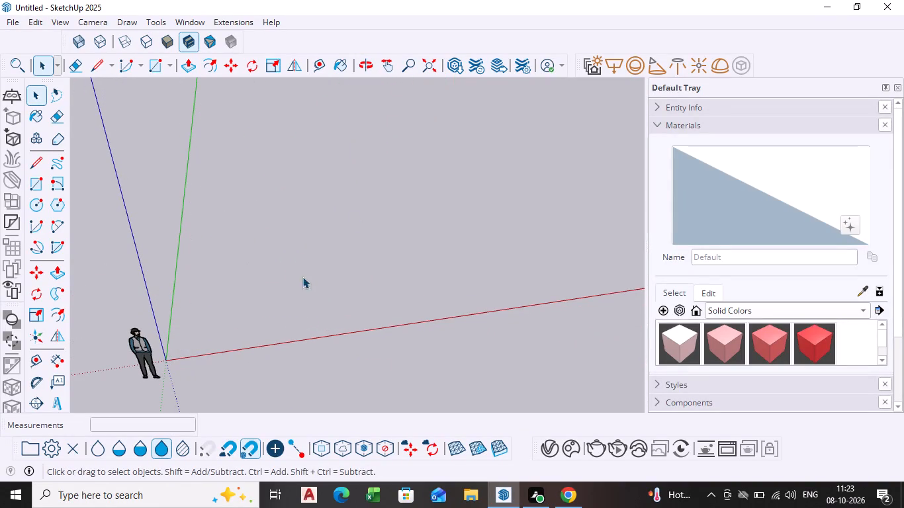
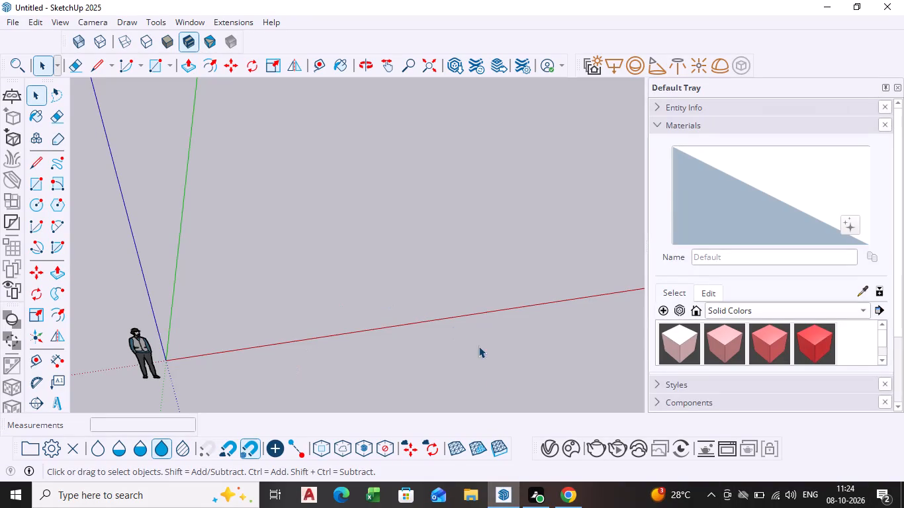
Draw a ground-plane rectangle about 9' 8" by 18' 10" in the area between the red and green axes.
scroll(468, 370, down, 3)
middle_drag(429, 363, 416, 365)
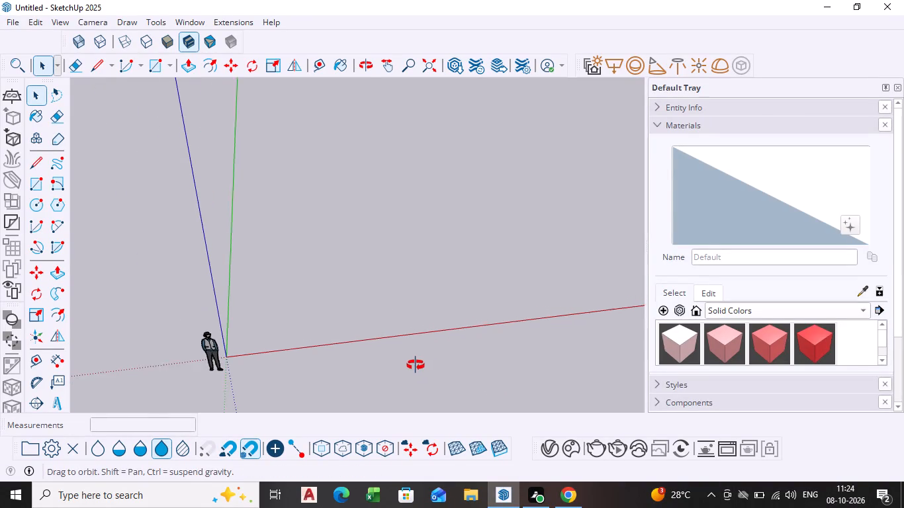
middle_drag(416, 365, 414, 365)
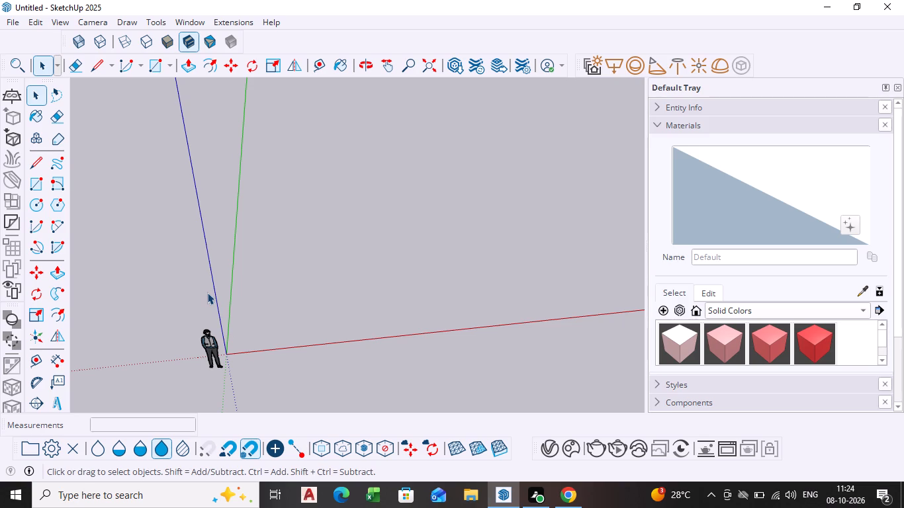
scroll(210, 292, down, 1)
middle_drag(244, 289, 234, 302)
scroll(270, 261, up, 2)
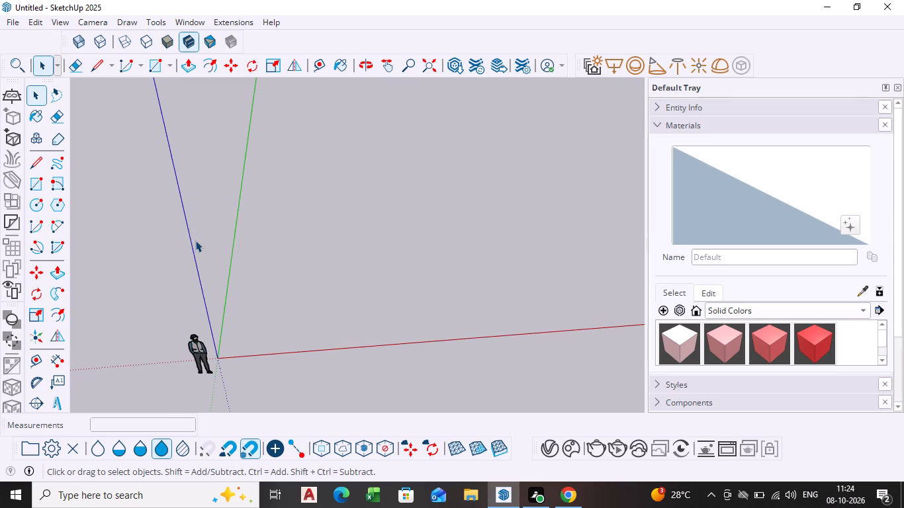
click(150, 63)
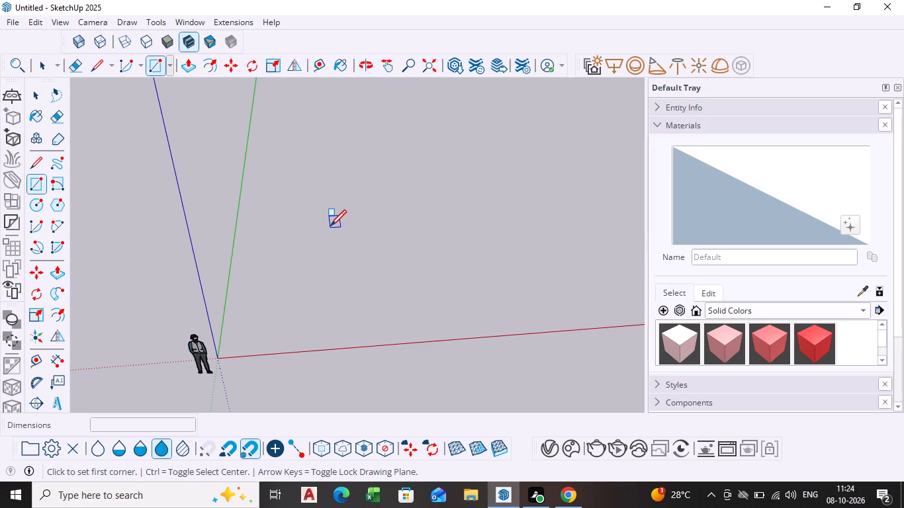
click(330, 228)
scroll(383, 277, up, 2)
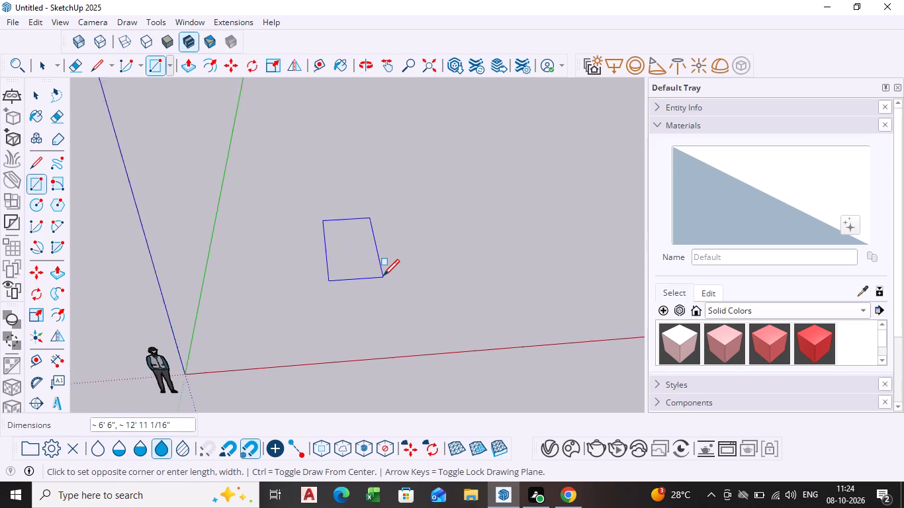
scroll(383, 277, up, 1)
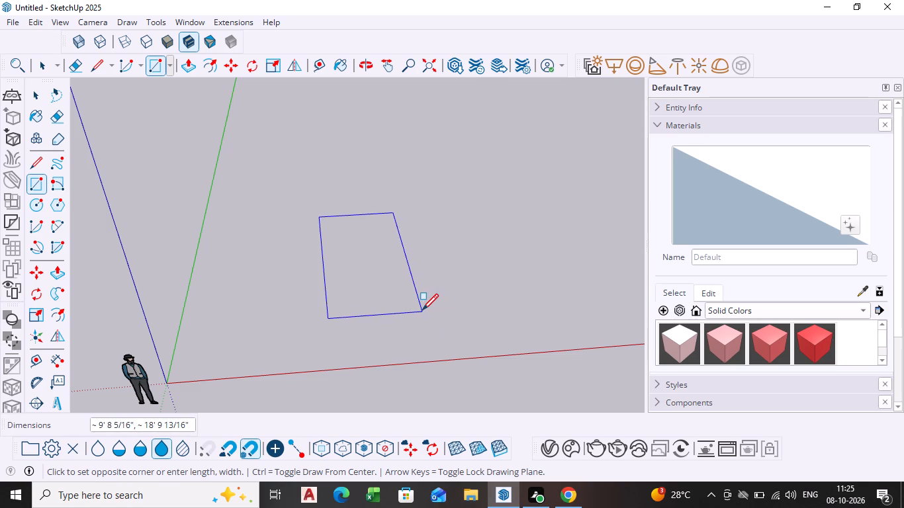
click(422, 312)
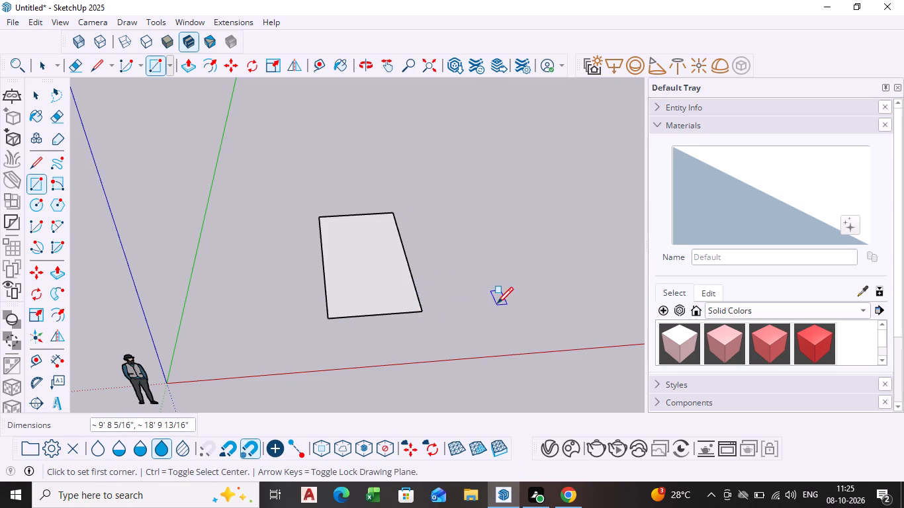
key(space)
Push/Pull the rectangle's face up 4" into a thin slab.
scroll(496, 306, down, 2)
middle_drag(494, 307, 516, 265)
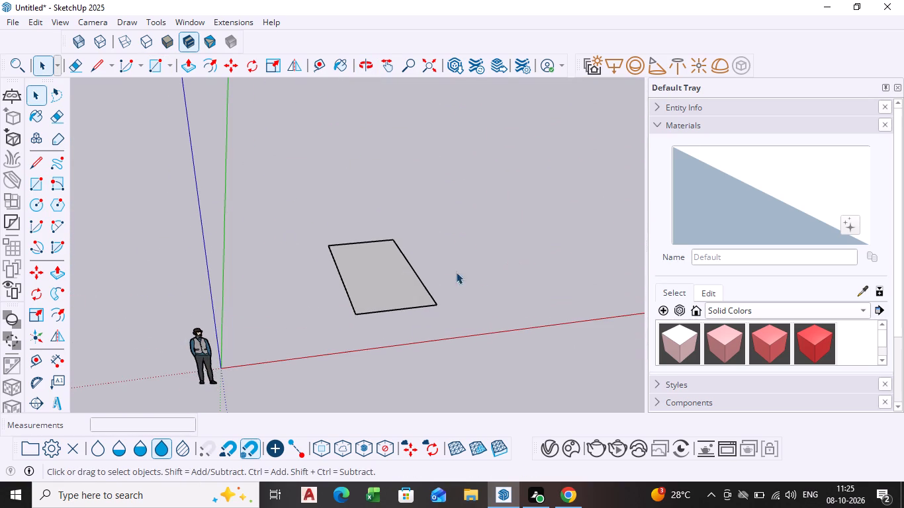
key(space)
middle_drag(408, 278, 352, 286)
click(352, 286)
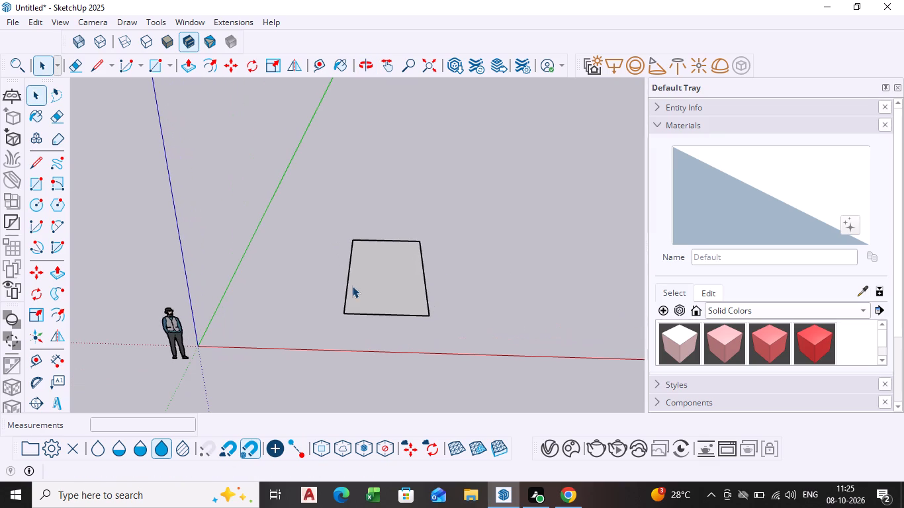
key(p)
click(384, 302)
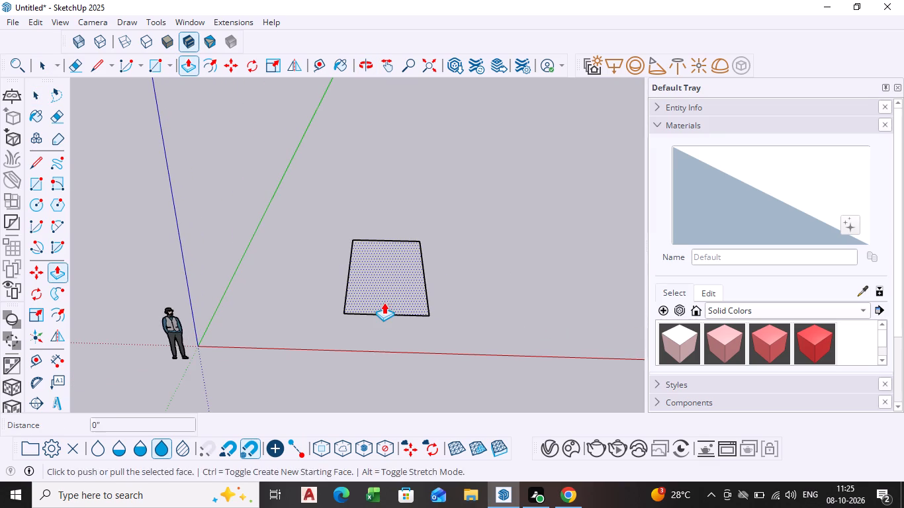
key(4)
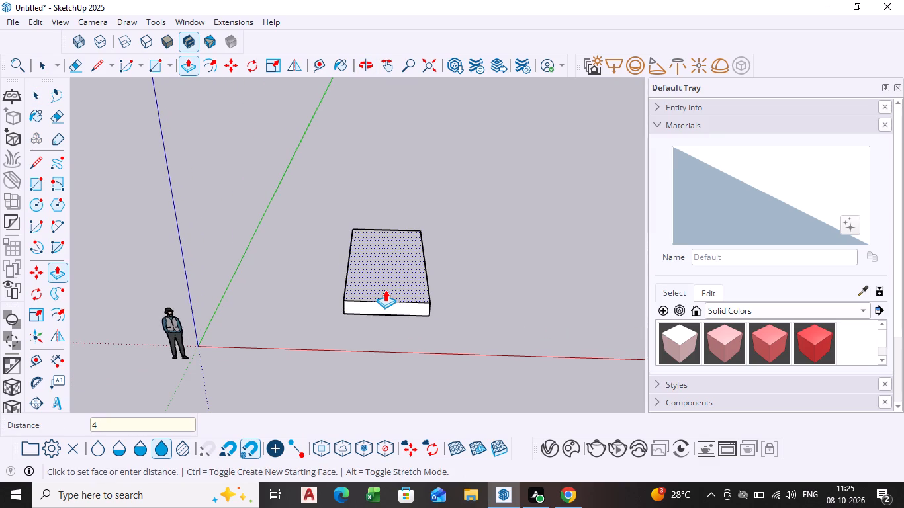
key(Return)
middle_drag(386, 314, 386, 307)
key(space)
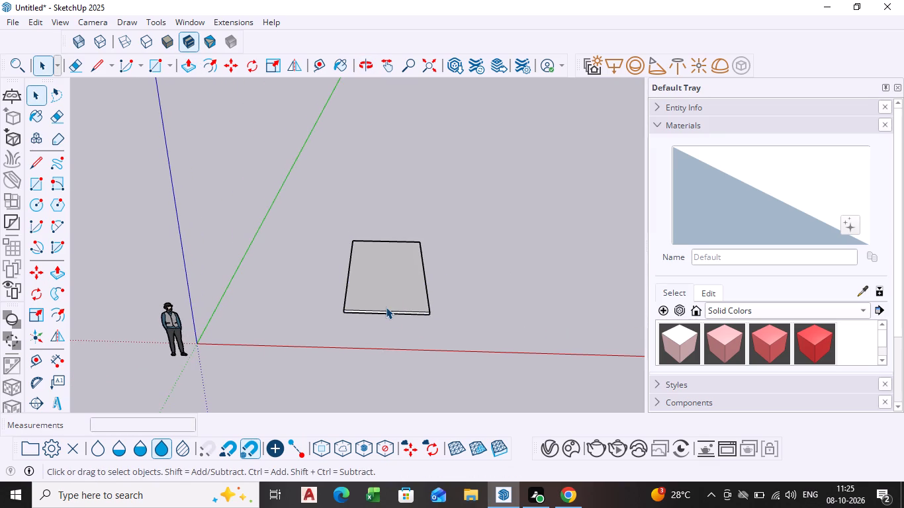
Make a group from all of the slab's connected faces and edges.
triple_click(386, 307)
double_click(386, 307)
right_click(386, 307)
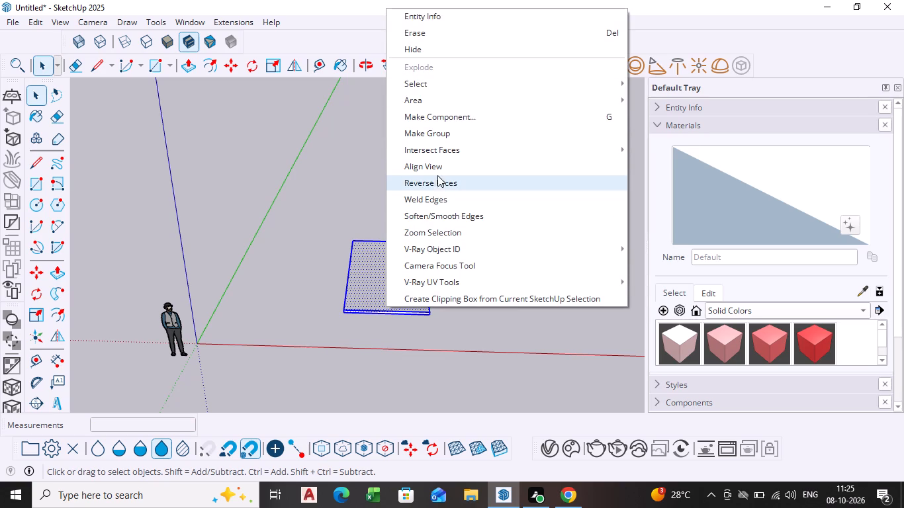
click(454, 132)
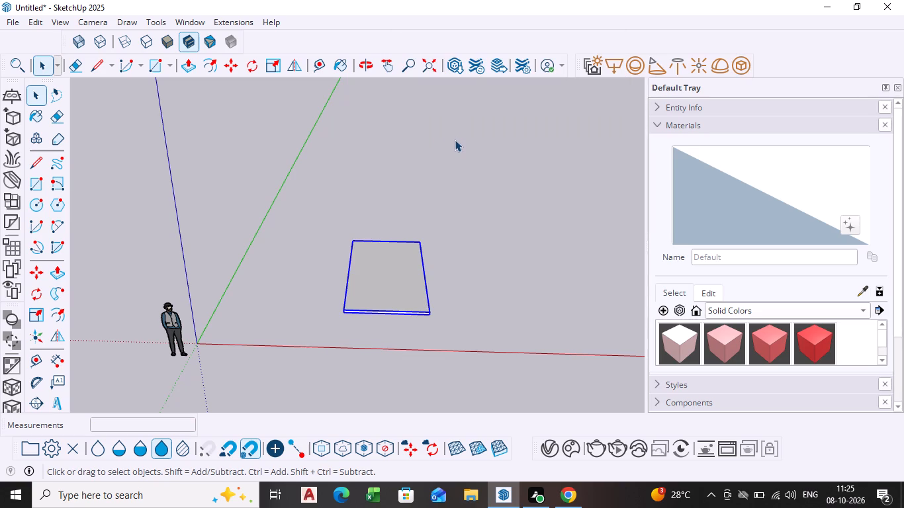
key(Escape)
click(451, 176)
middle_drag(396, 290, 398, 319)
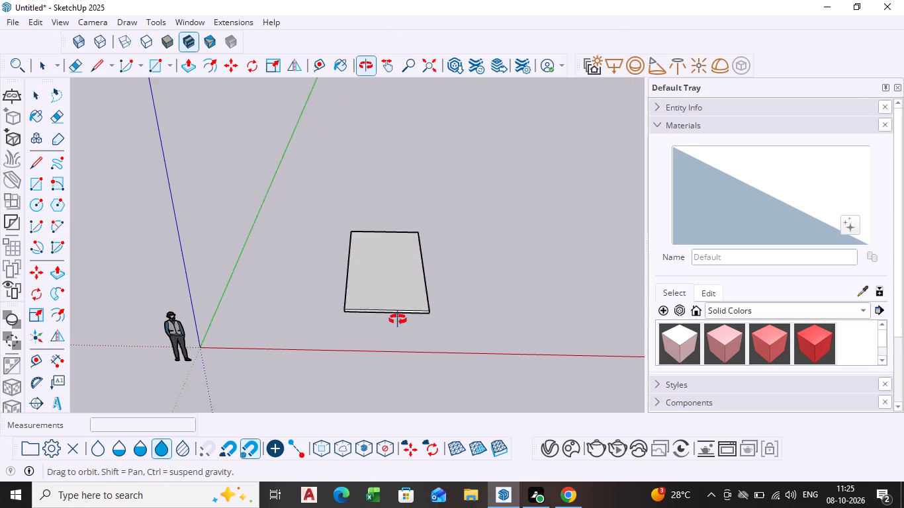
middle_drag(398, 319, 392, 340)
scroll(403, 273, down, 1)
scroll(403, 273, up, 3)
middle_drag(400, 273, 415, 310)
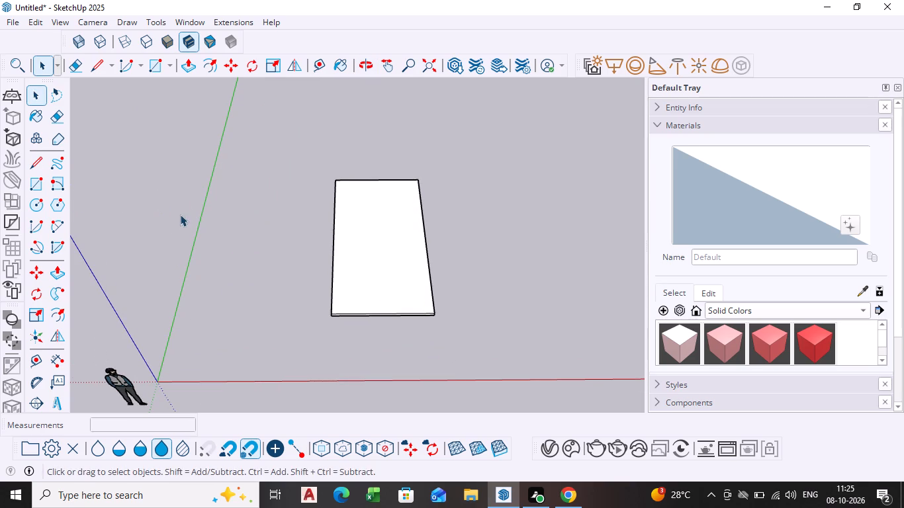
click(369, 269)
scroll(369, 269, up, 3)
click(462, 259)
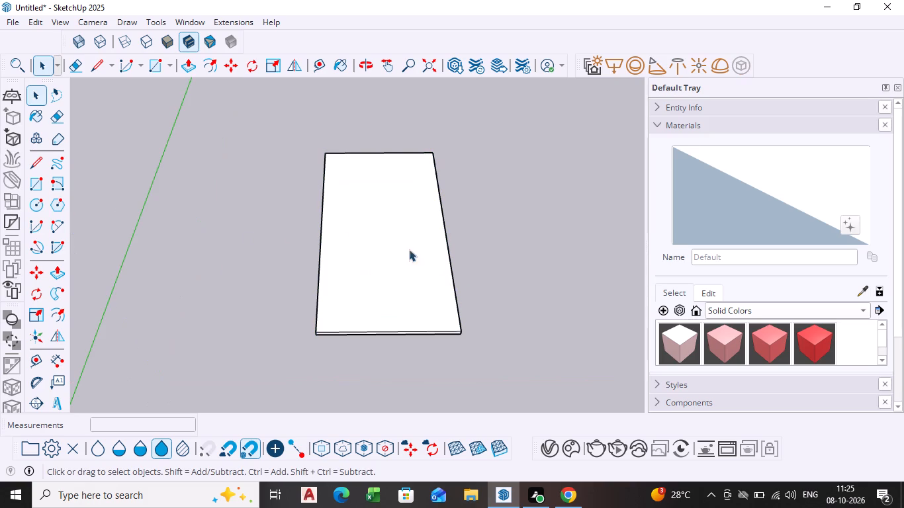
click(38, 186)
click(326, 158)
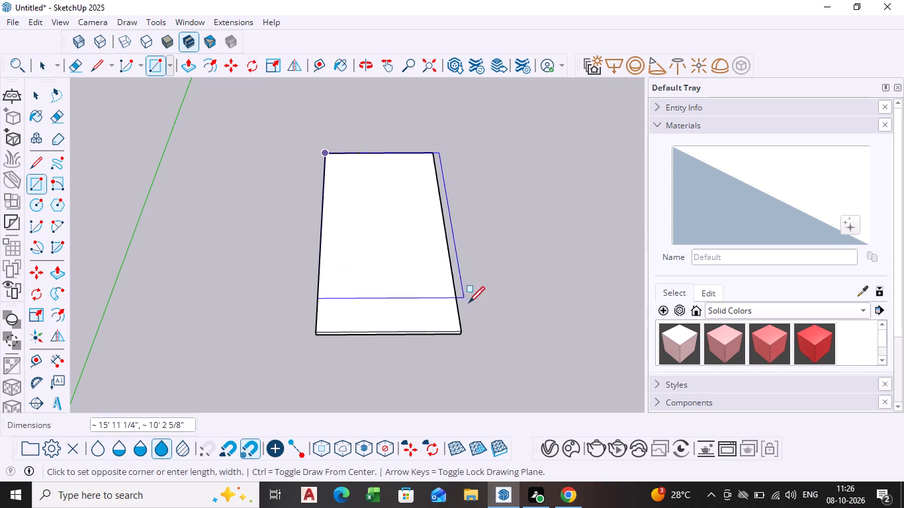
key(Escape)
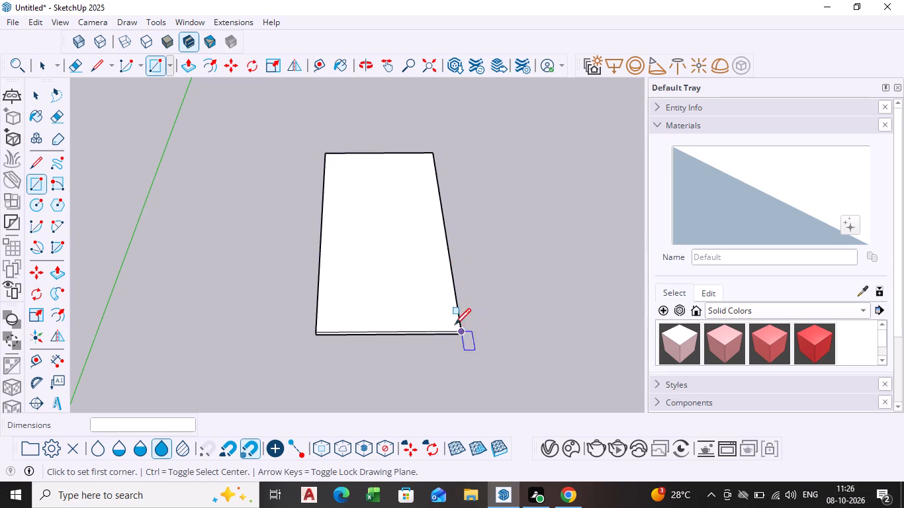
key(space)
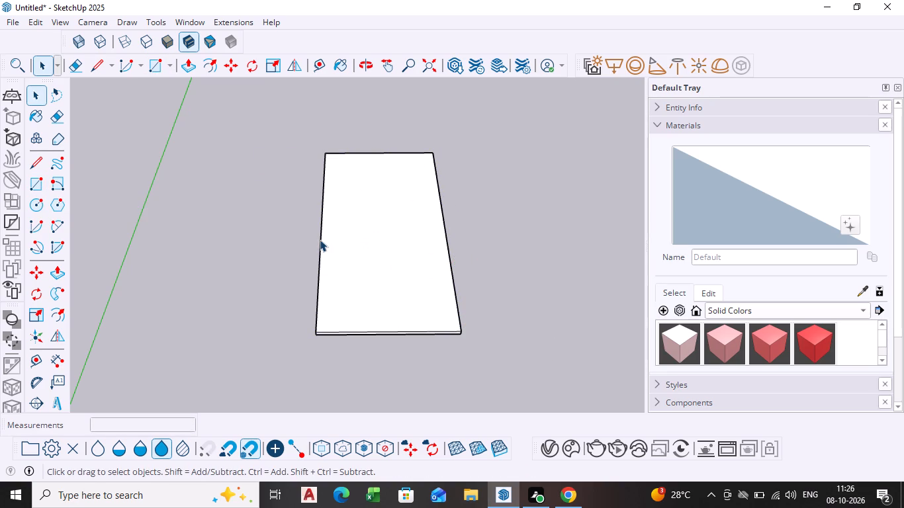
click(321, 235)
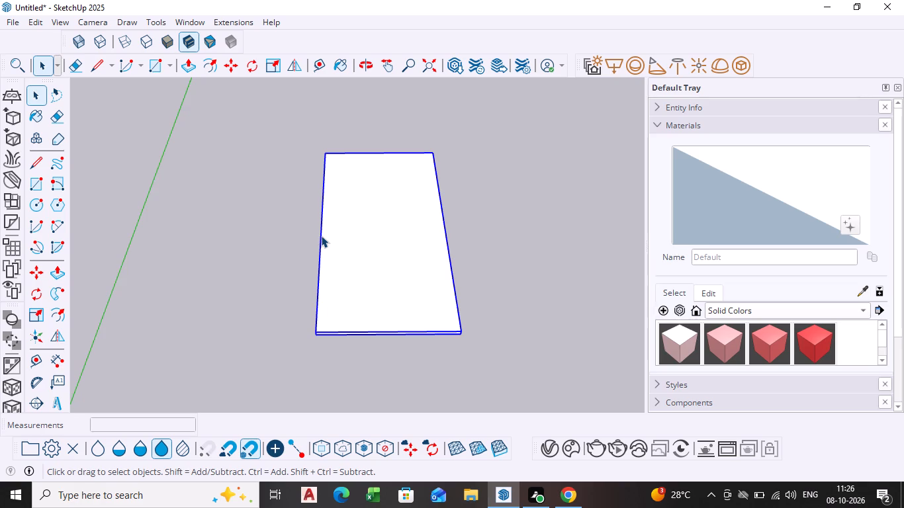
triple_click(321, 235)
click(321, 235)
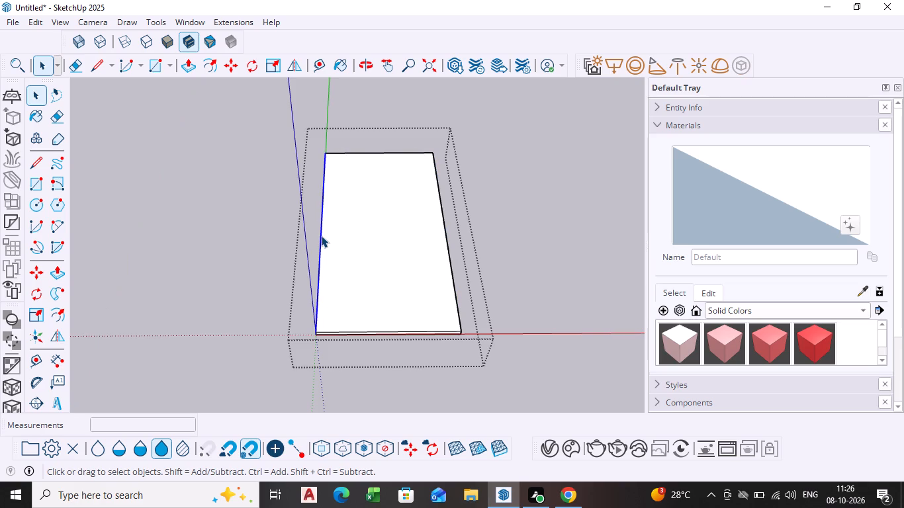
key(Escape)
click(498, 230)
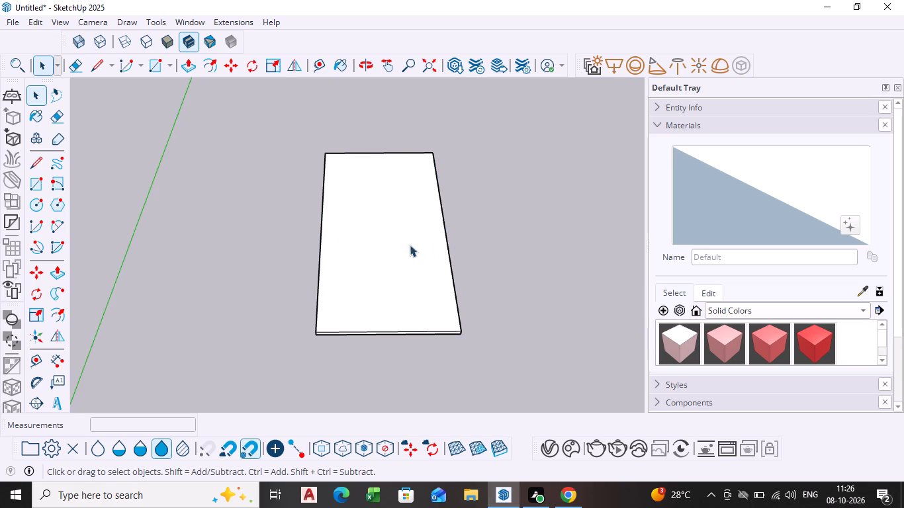
Inside the slab group, copy the top face's long edge nearest the green axis 10" inward along the red axis.
click(398, 245)
triple_click(398, 245)
click(398, 245)
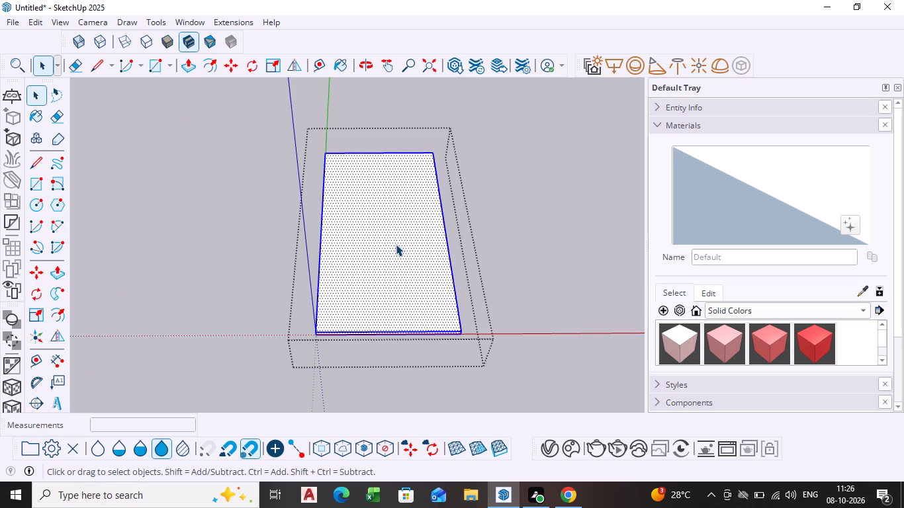
middle_drag(394, 243, 341, 265)
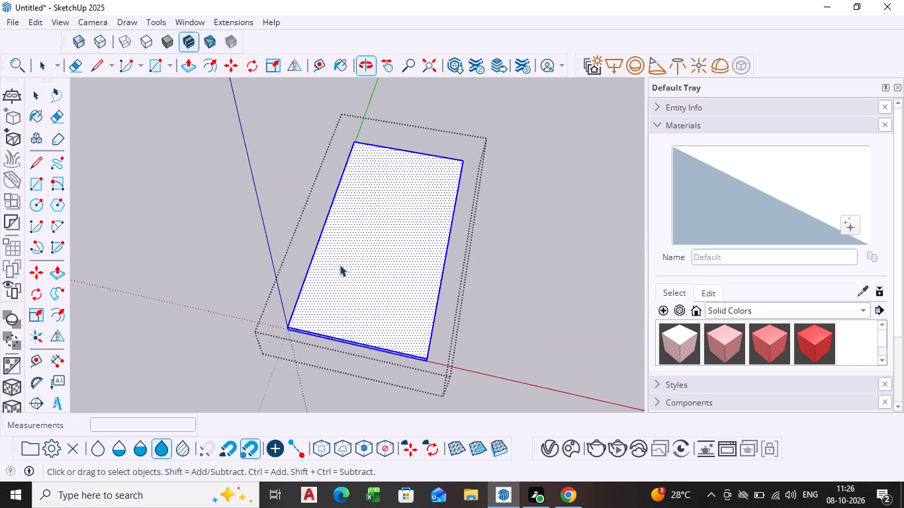
scroll(338, 263, up, 3)
middle_drag(338, 263, 331, 262)
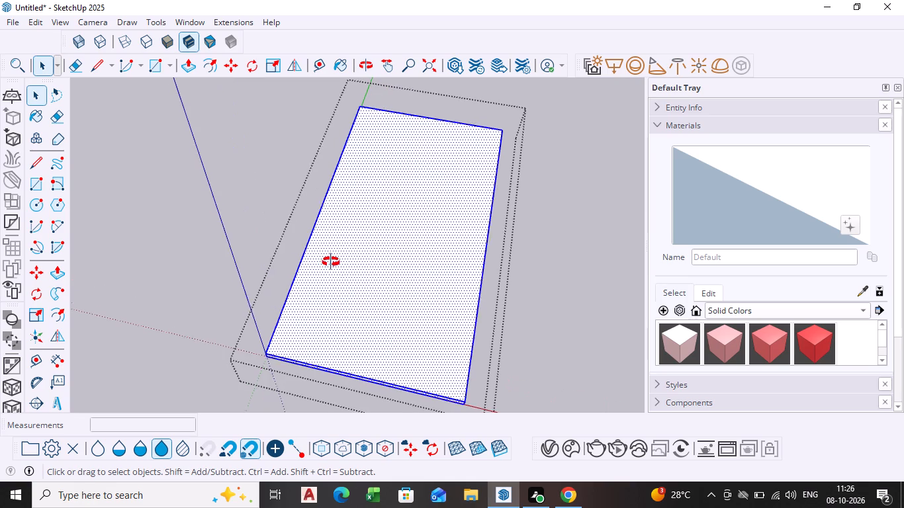
middle_drag(331, 262, 339, 249)
click(306, 244)
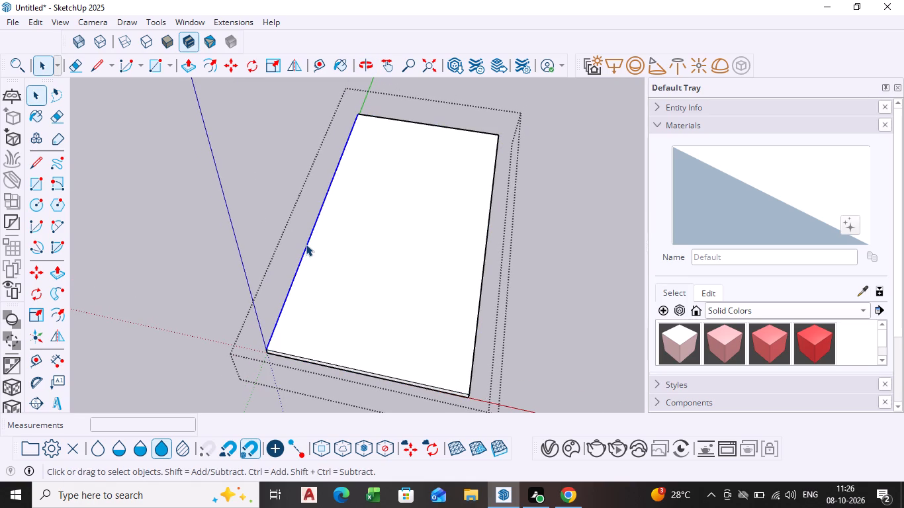
key(m)
key(Return)
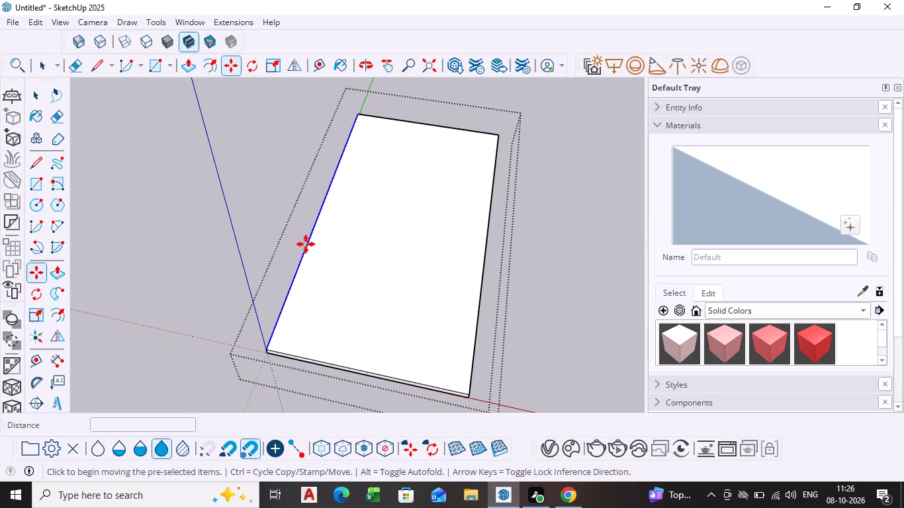
click(265, 349)
middle_drag(283, 354, 345, 335)
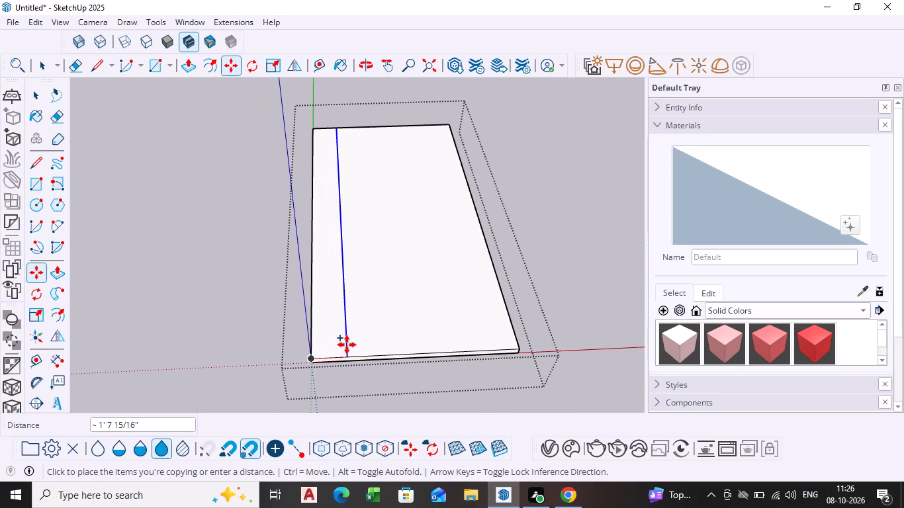
scroll(347, 345, up, 2)
text(10)
key(Return)
key(space)
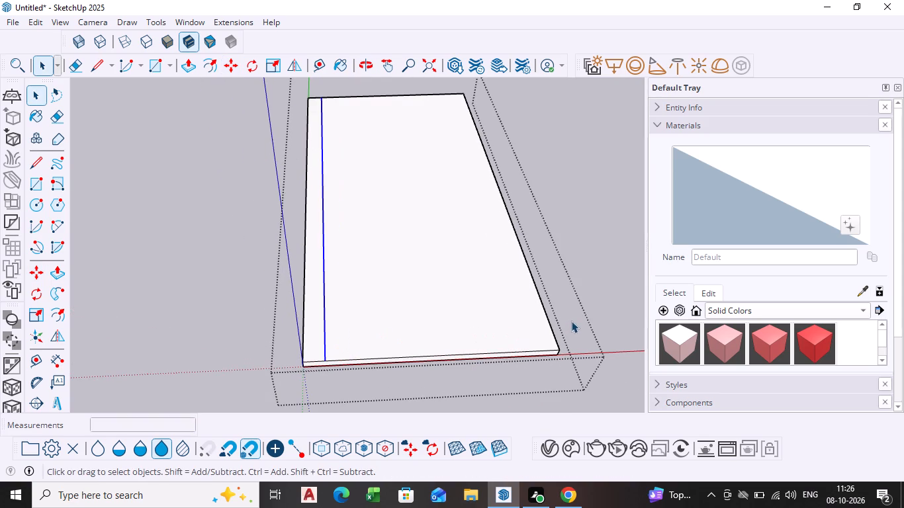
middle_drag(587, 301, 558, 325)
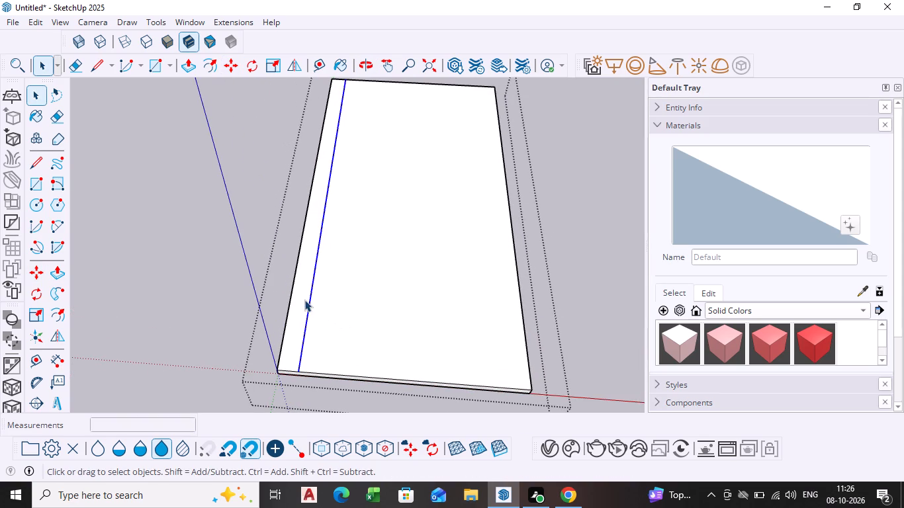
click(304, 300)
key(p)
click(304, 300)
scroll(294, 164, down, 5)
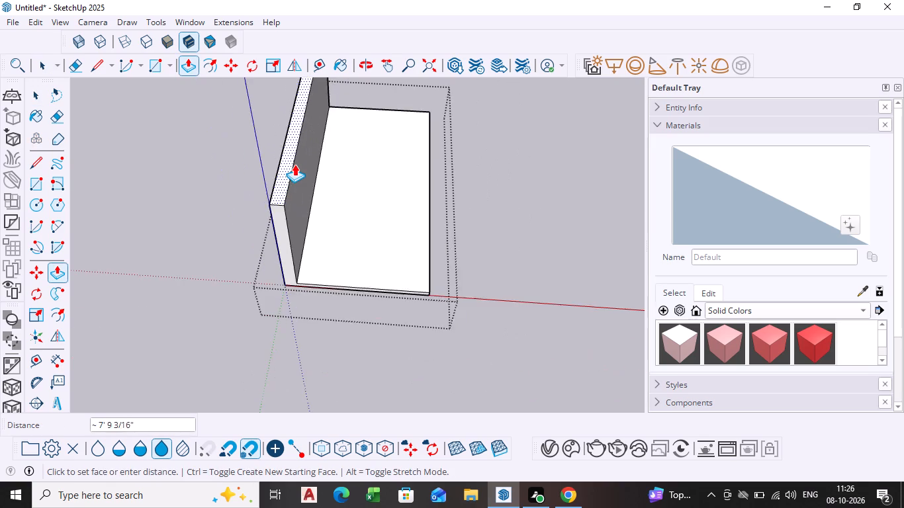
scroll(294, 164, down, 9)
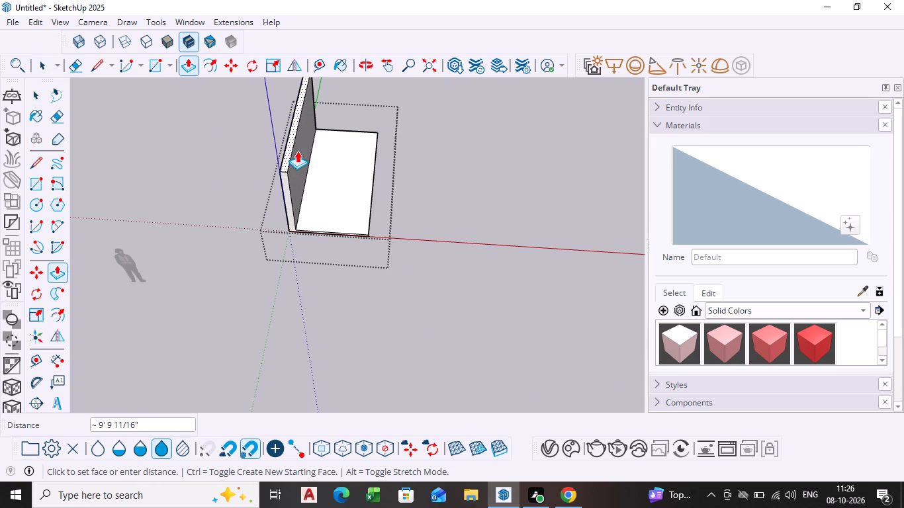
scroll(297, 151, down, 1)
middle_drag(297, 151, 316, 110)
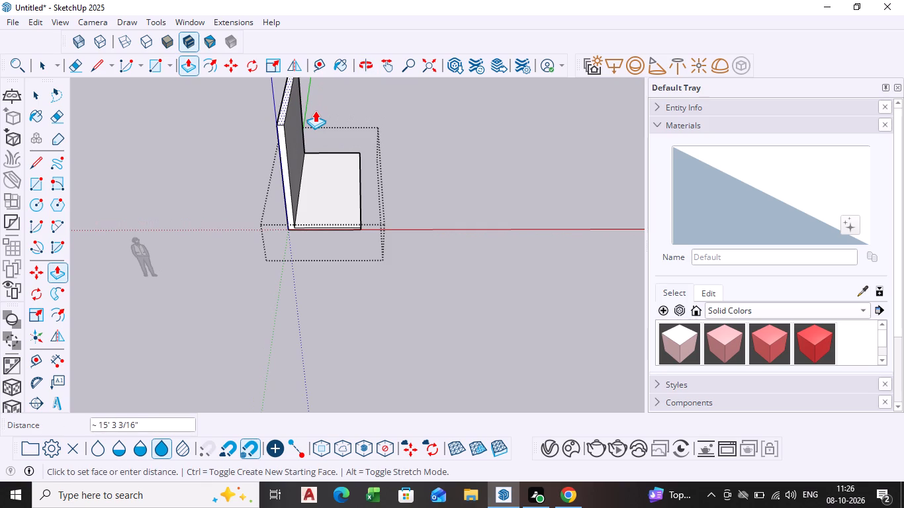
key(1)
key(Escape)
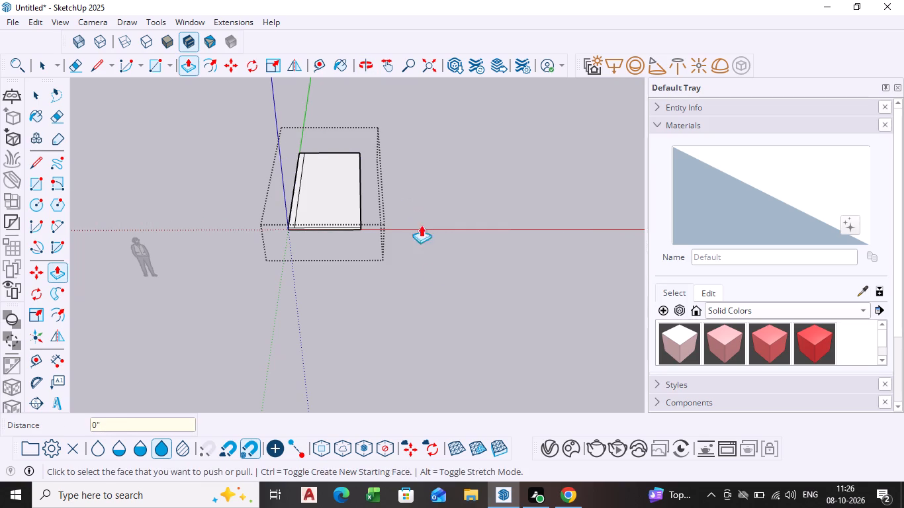
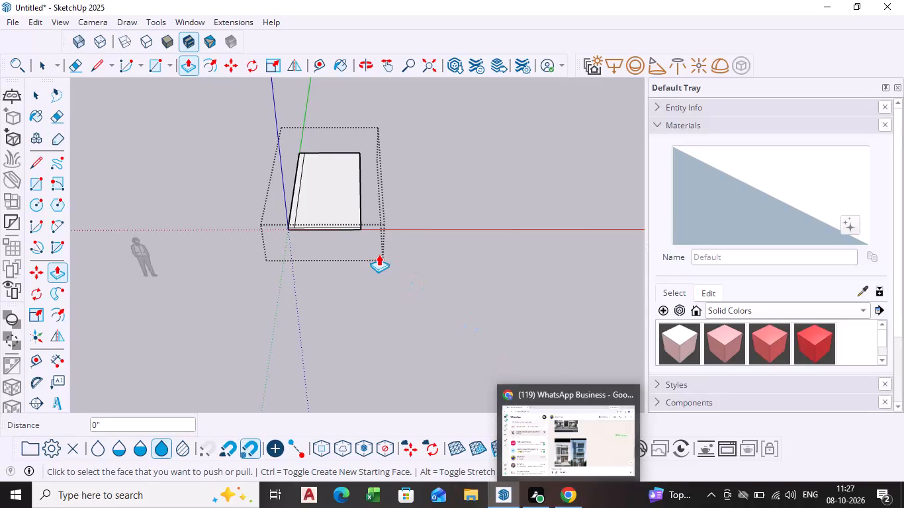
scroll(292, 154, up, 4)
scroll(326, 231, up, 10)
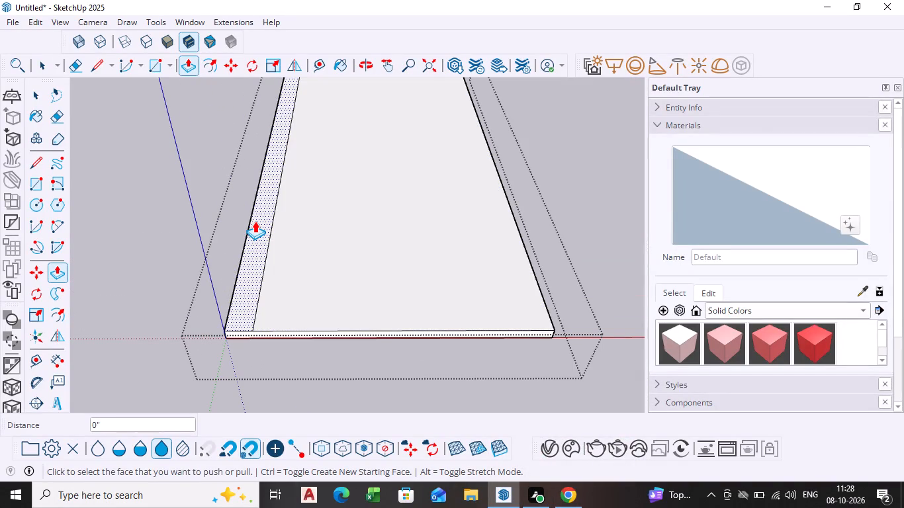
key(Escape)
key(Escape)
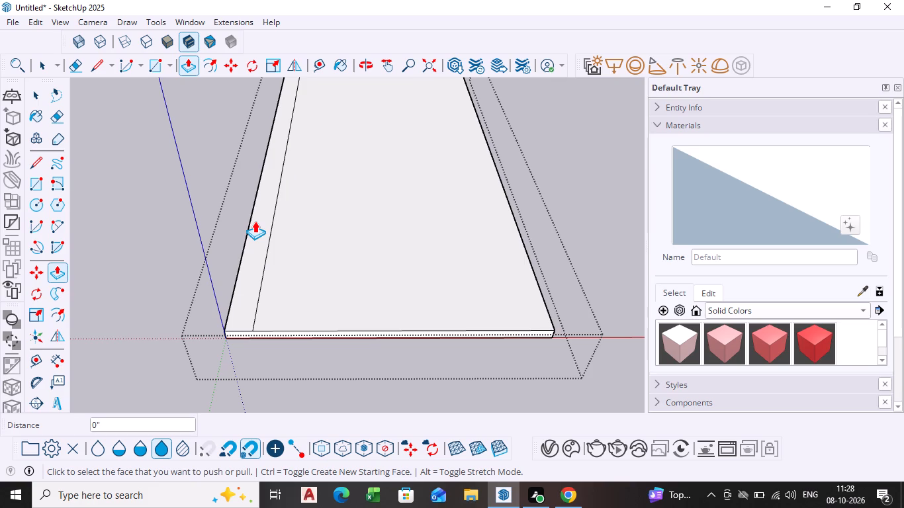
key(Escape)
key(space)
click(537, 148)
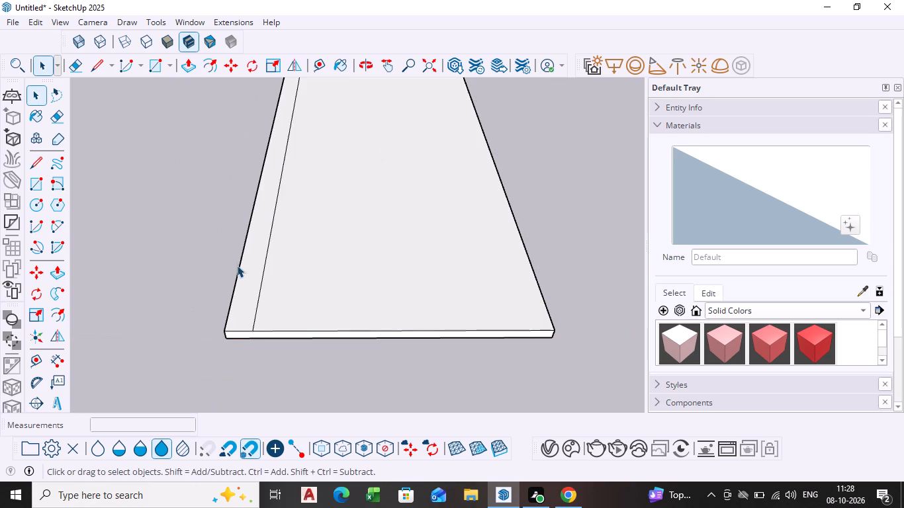
Inside the slab group, delete the inner line marking the 10" strip on the top face, and close the group.
click(261, 277)
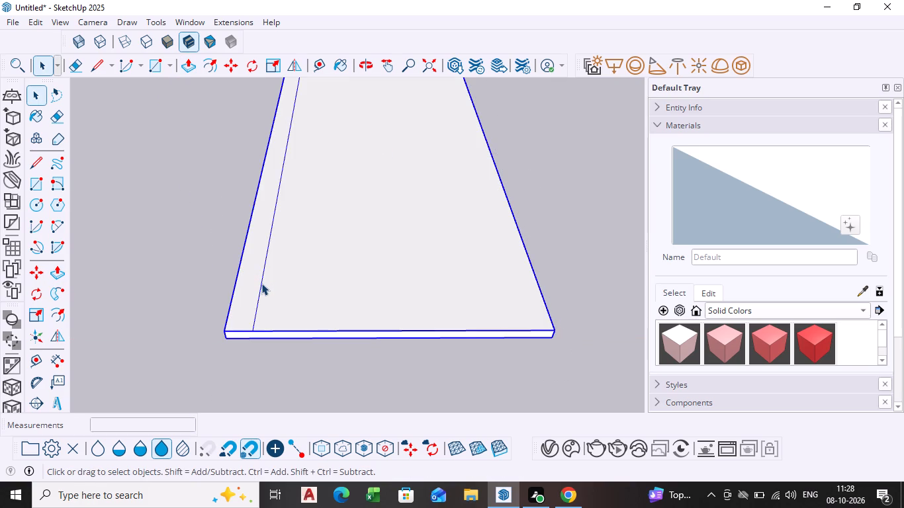
triple_click(261, 283)
triple_click(261, 283)
click(261, 283)
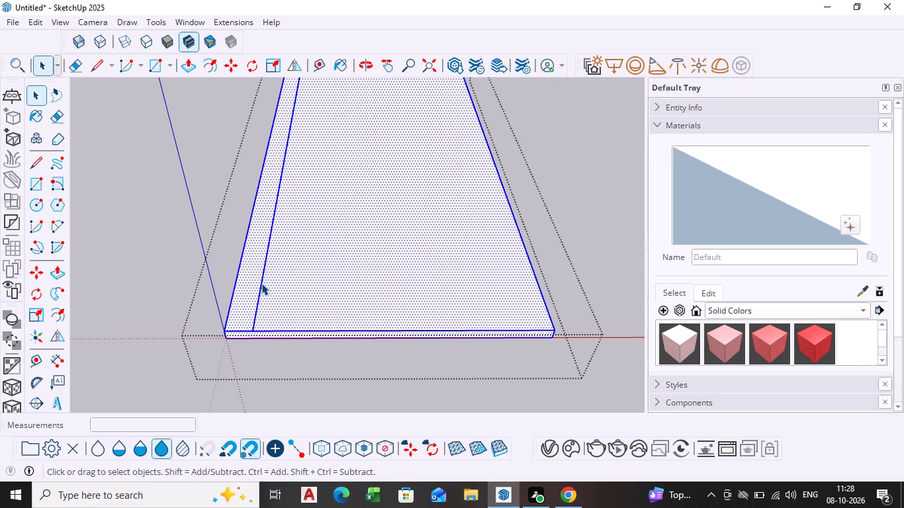
click(261, 283)
click(261, 283)
double_click(261, 283)
click(261, 283)
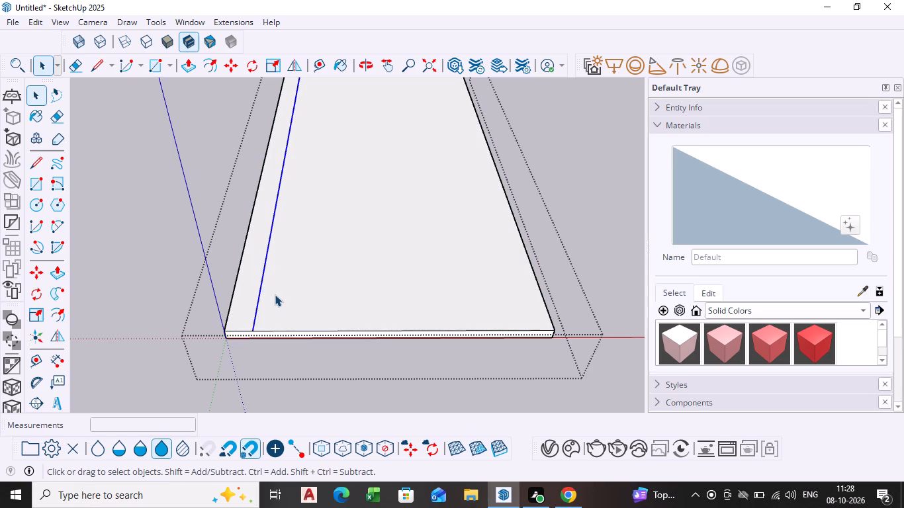
scroll(293, 259, down, 1)
middle_drag(293, 259, 293, 302)
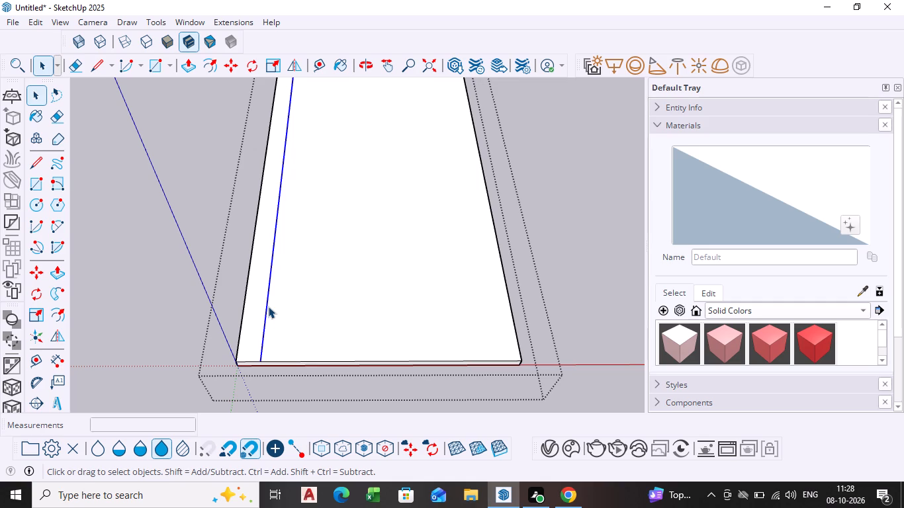
click(267, 306)
key(Delete)
scroll(267, 306, down, 3)
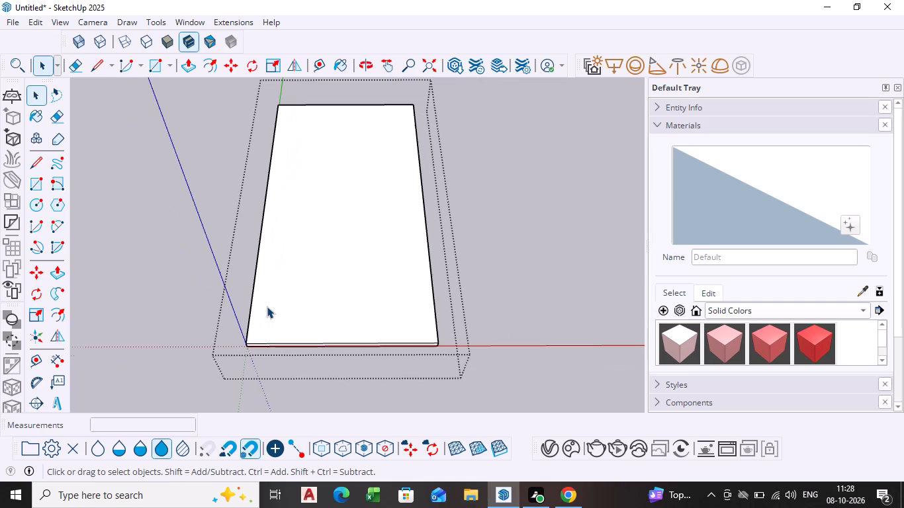
scroll(267, 306, down, 1)
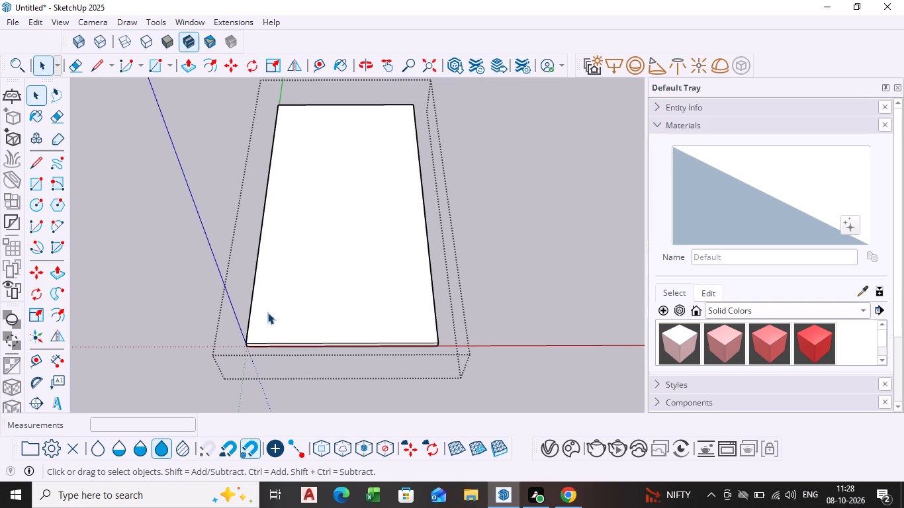
scroll(269, 288, up, 2)
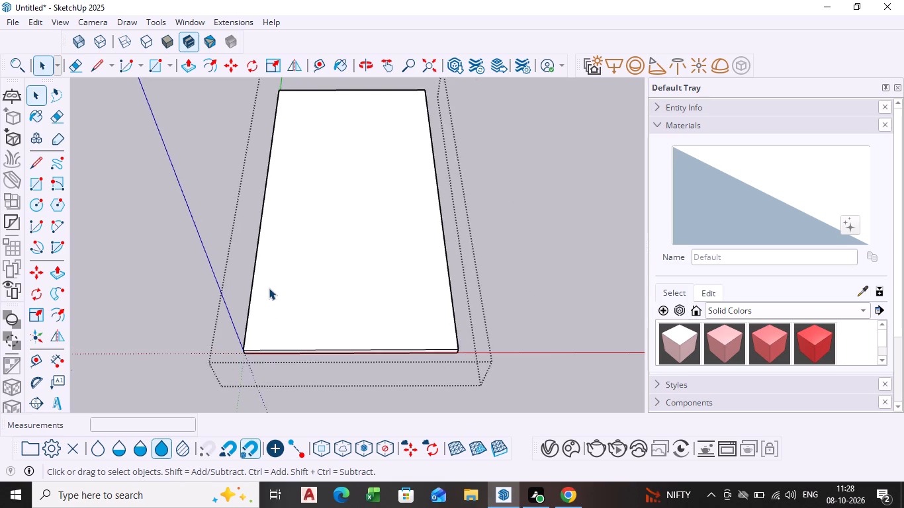
scroll(269, 288, up, 1)
click(559, 230)
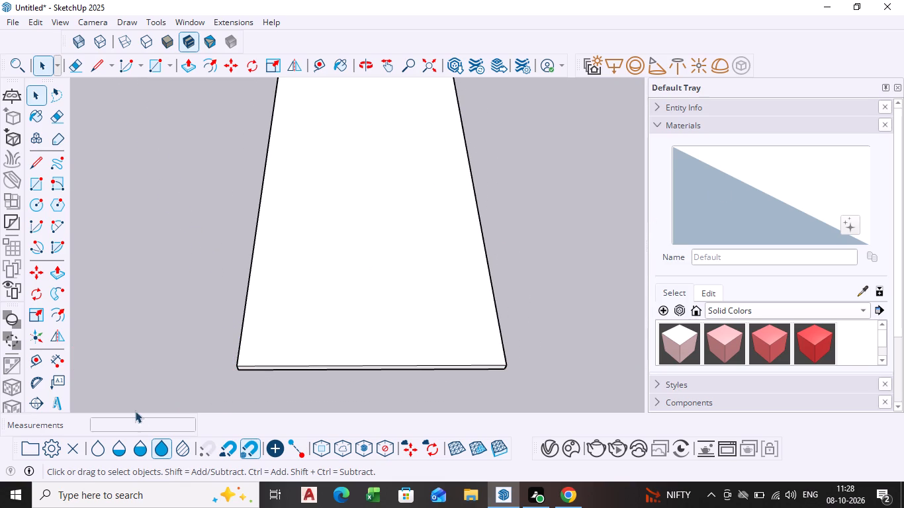
Outside the group, draw a rectangle about 11 3/8" by 18' 10" on the slab's top, along the long edge nearest the green axis.
click(34, 187)
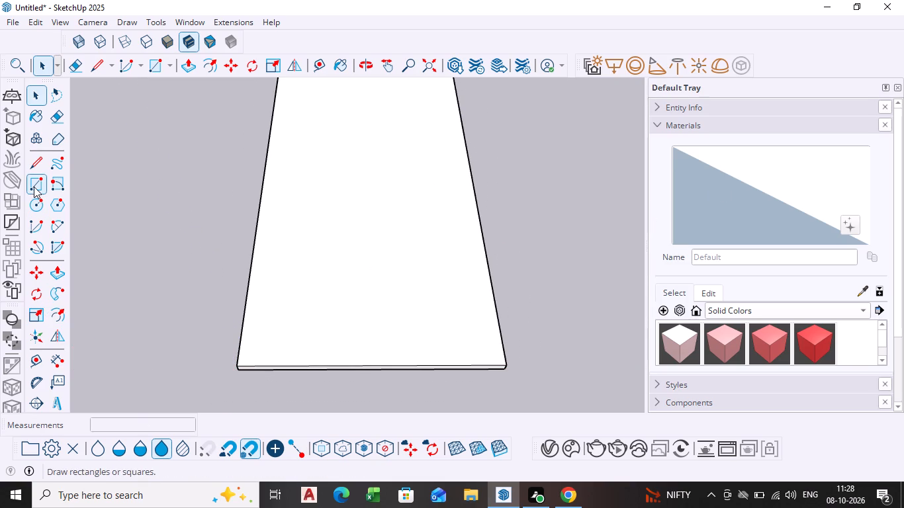
scroll(281, 367, up, 4)
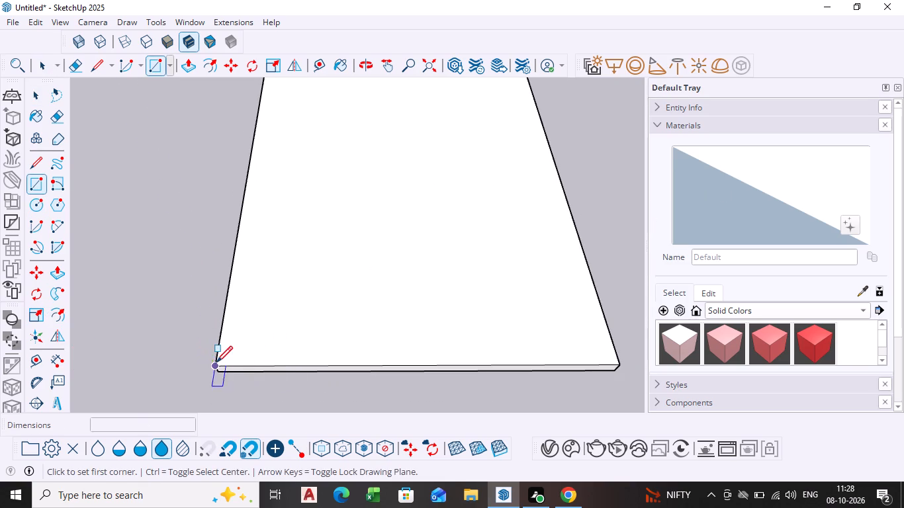
click(216, 364)
scroll(260, 242, down, 4)
middle_drag(260, 242, 253, 343)
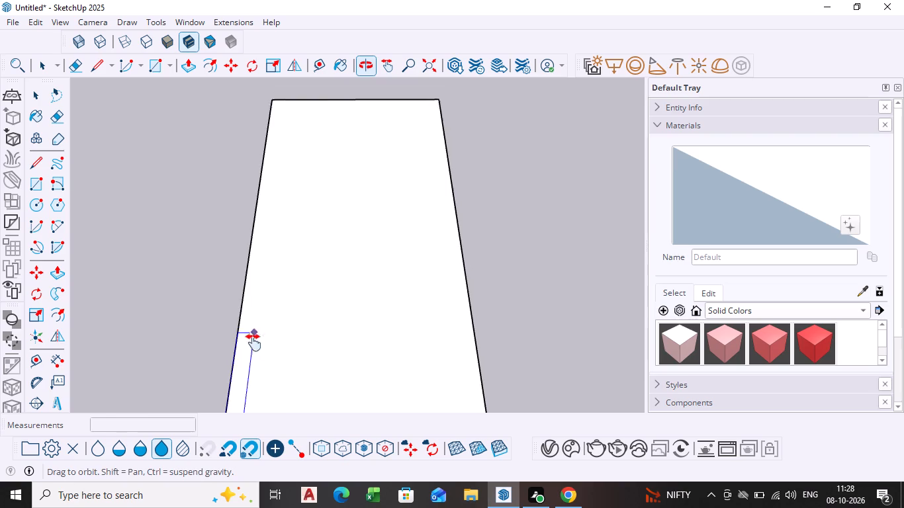
middle_drag(253, 343, 252, 372)
scroll(298, 132, up, 2)
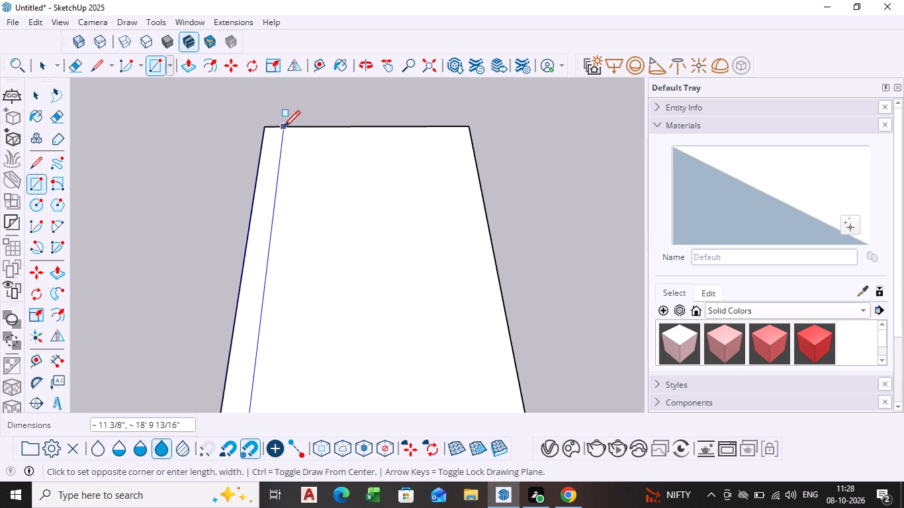
click(283, 128)
key(space)
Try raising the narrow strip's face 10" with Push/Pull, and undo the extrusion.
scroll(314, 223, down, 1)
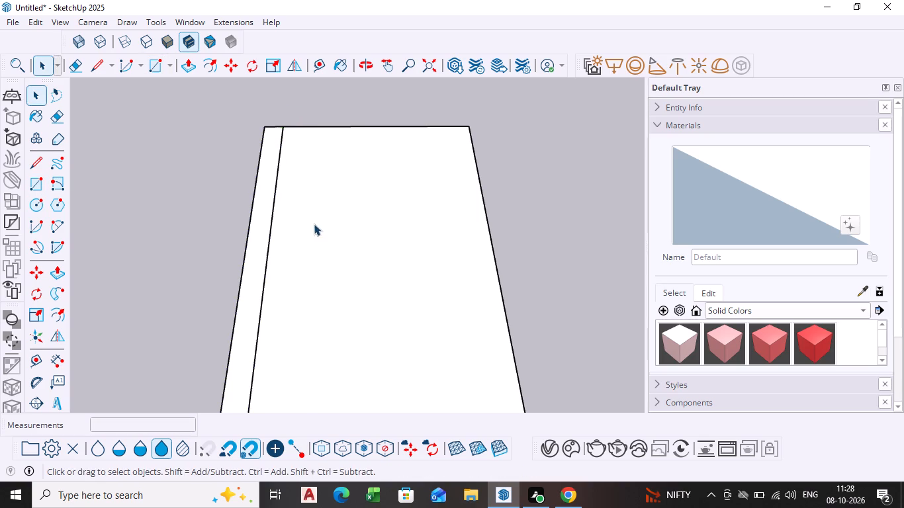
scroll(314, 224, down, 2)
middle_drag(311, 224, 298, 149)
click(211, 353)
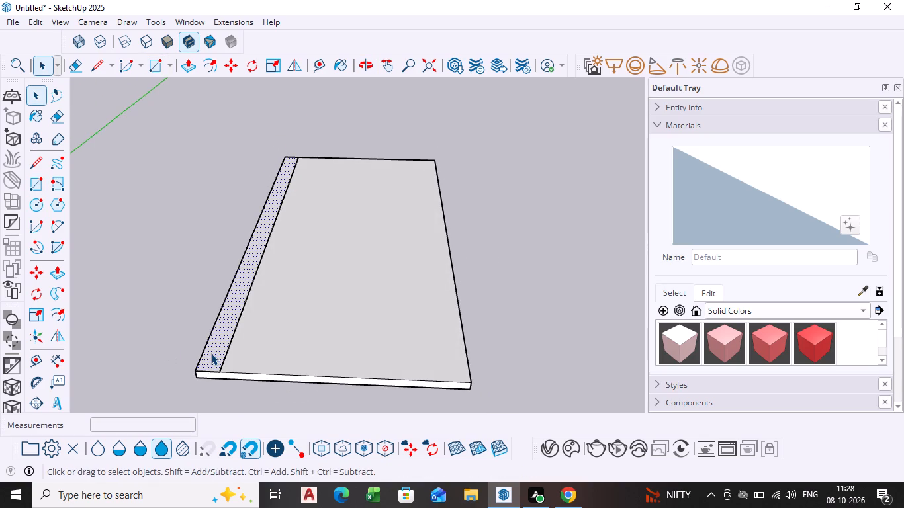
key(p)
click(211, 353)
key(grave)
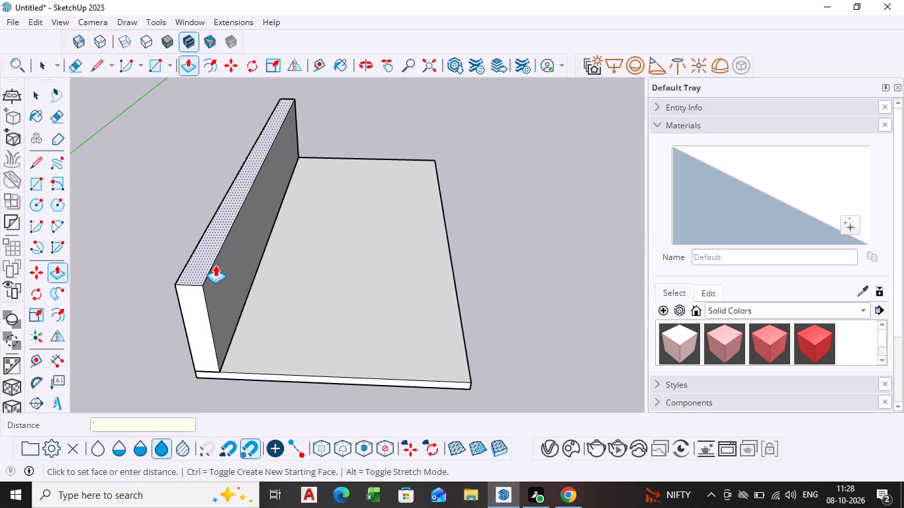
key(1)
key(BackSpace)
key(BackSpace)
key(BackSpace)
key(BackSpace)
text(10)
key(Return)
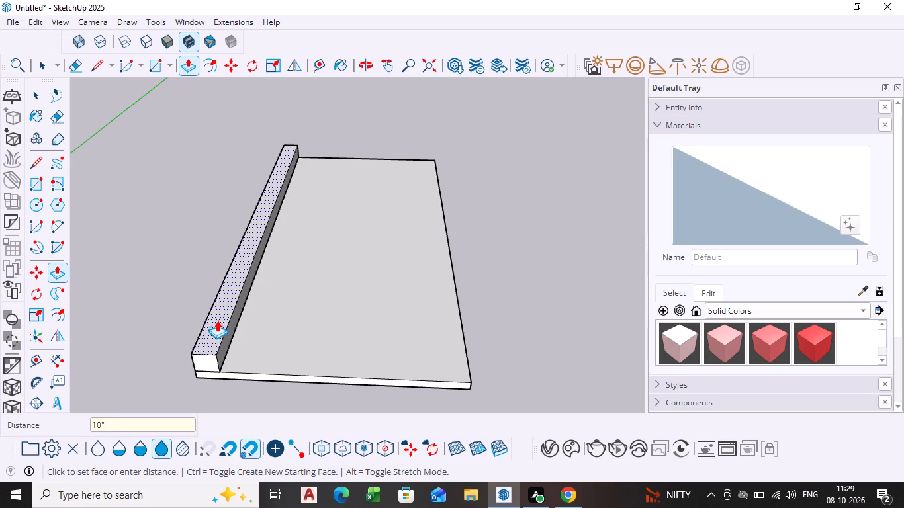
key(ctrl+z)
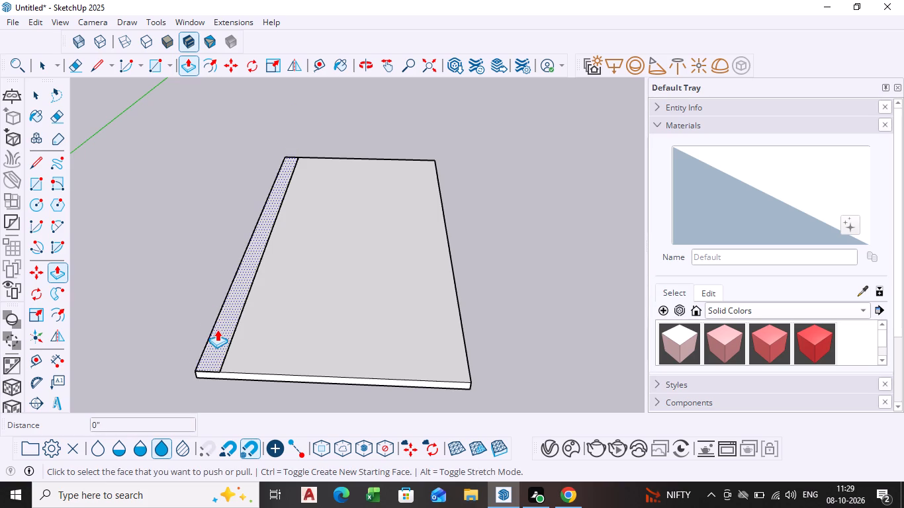
Push/Pull the narrow strip's face up 10' to form a wall along the slab's long side.
click(218, 330)
text(10')
key(Return)
scroll(305, 294, down, 4)
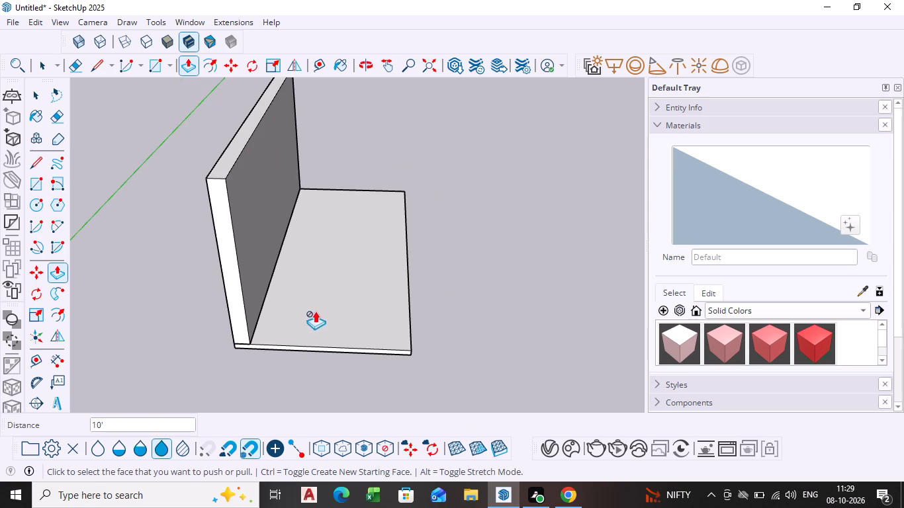
key(space)
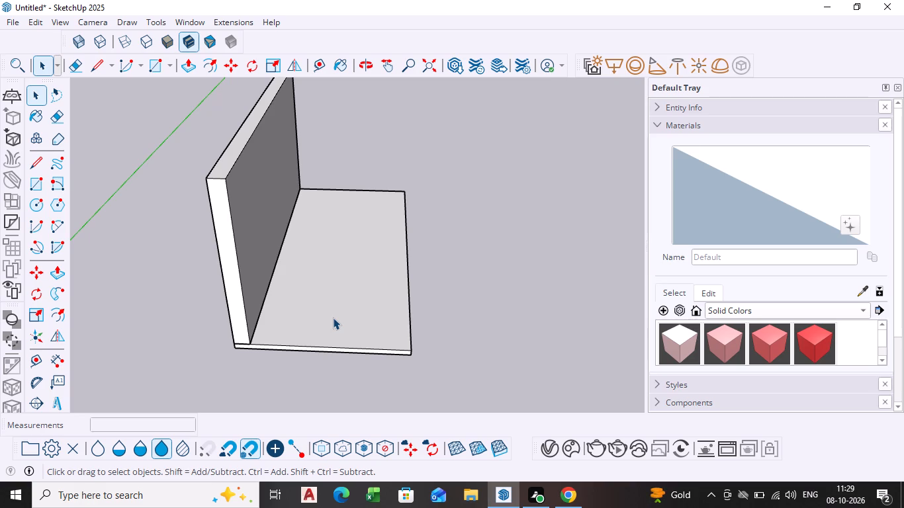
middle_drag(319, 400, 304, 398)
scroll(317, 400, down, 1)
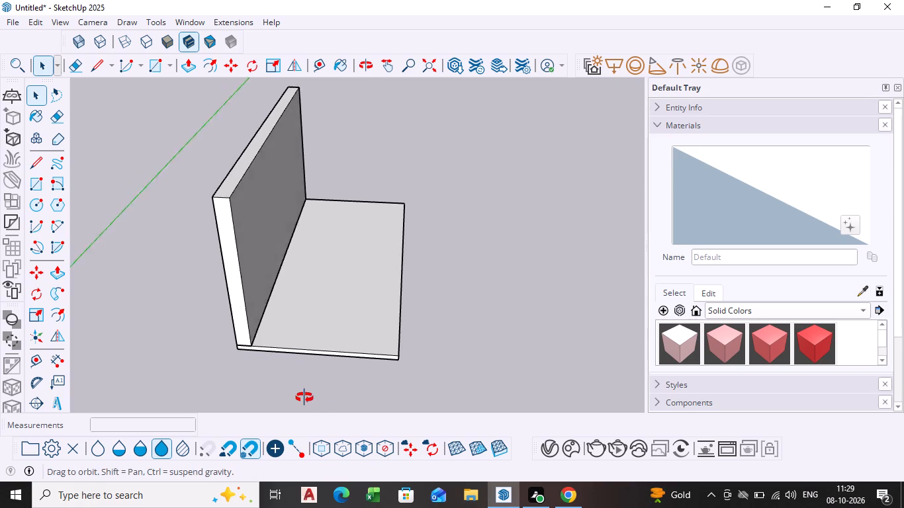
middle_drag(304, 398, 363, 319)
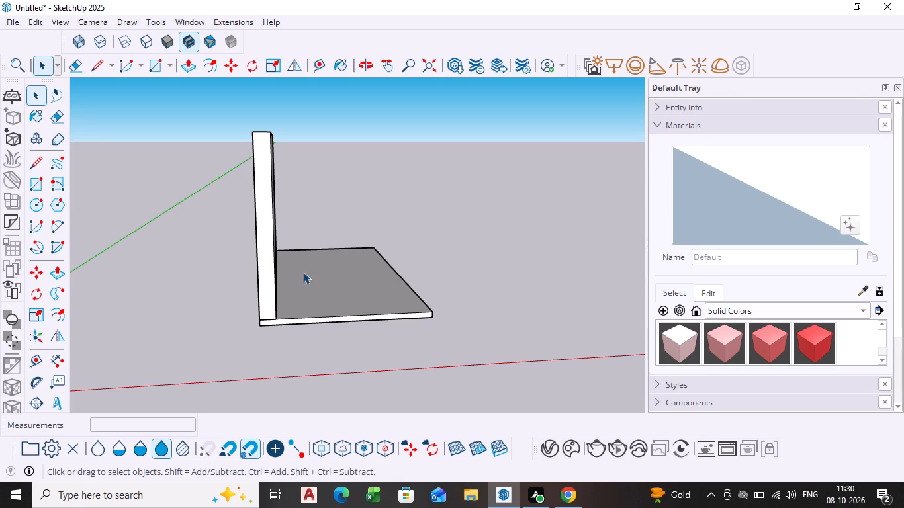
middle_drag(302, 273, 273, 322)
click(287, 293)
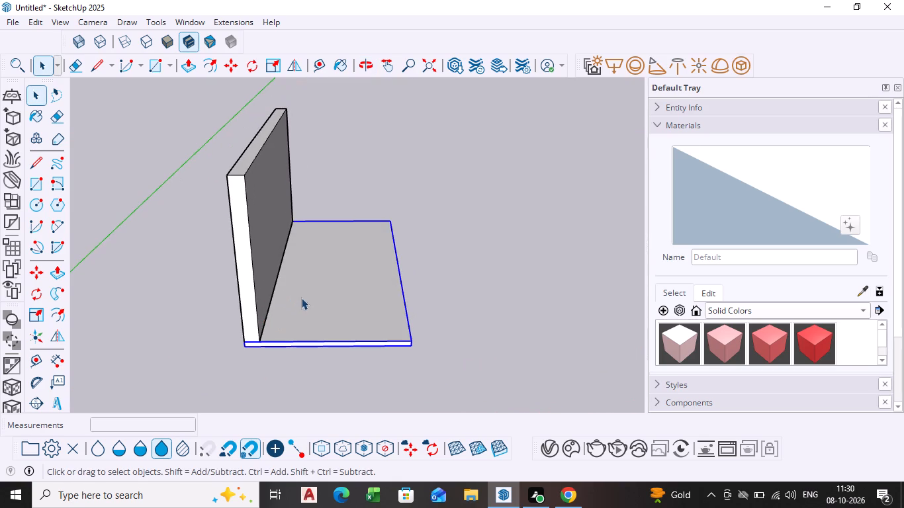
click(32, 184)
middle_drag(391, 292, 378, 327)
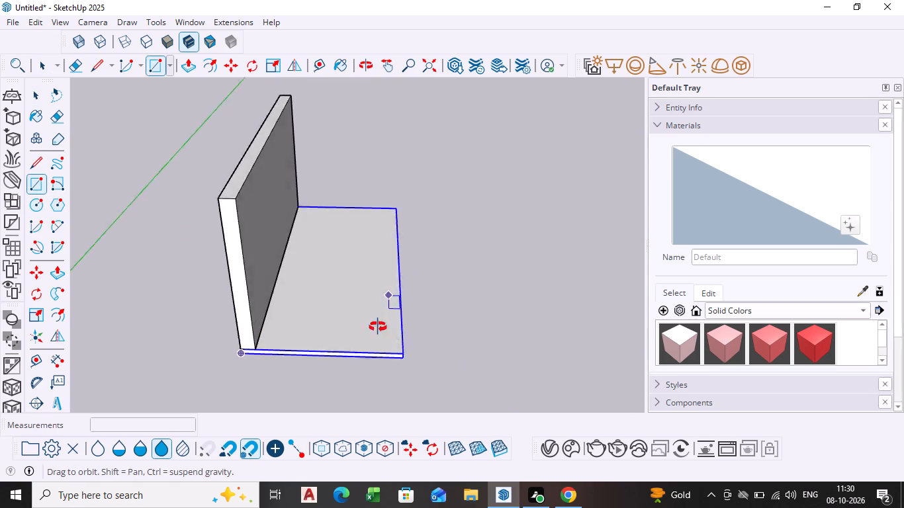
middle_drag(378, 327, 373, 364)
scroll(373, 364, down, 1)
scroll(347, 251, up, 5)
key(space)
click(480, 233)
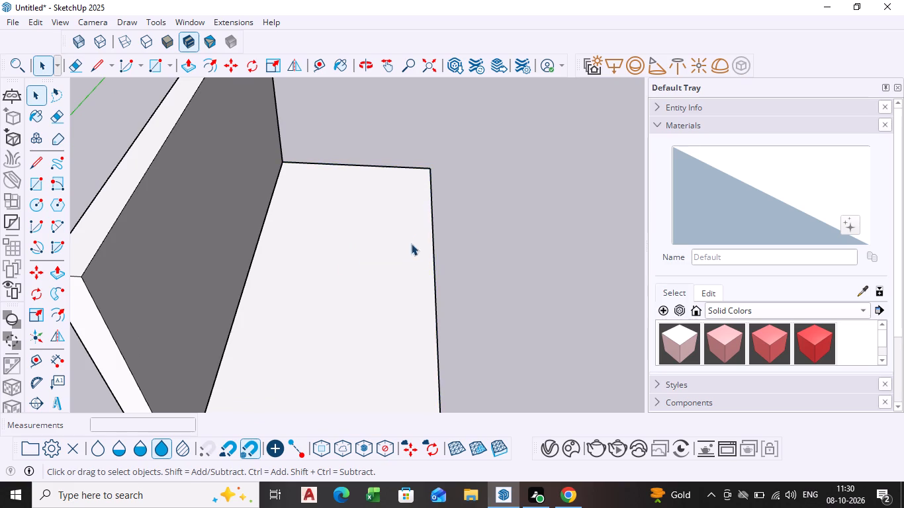
Draw a rectangle about 18' 10" by 8' 10" over the slab's remaining top, from the wall's far inner base corner to the opposite near corner.
scroll(342, 259, down, 5)
middle_drag(310, 282, 293, 254)
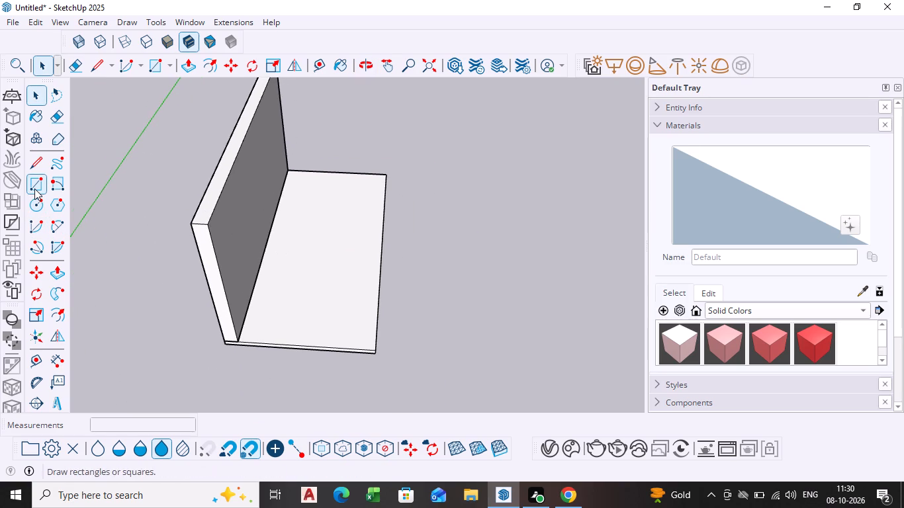
click(34, 189)
scroll(277, 196, up, 4)
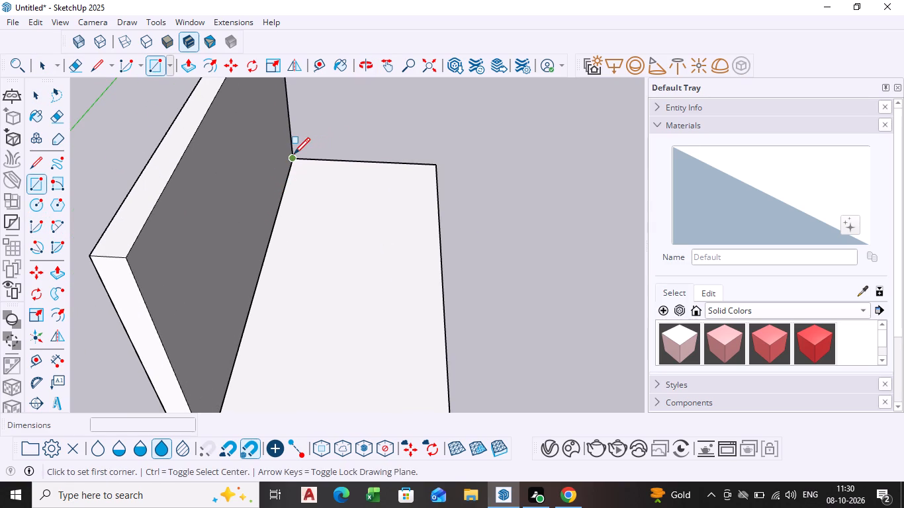
click(294, 155)
scroll(380, 335, down, 4)
middle_drag(380, 335, 330, 222)
scroll(357, 297, up, 6)
click(377, 286)
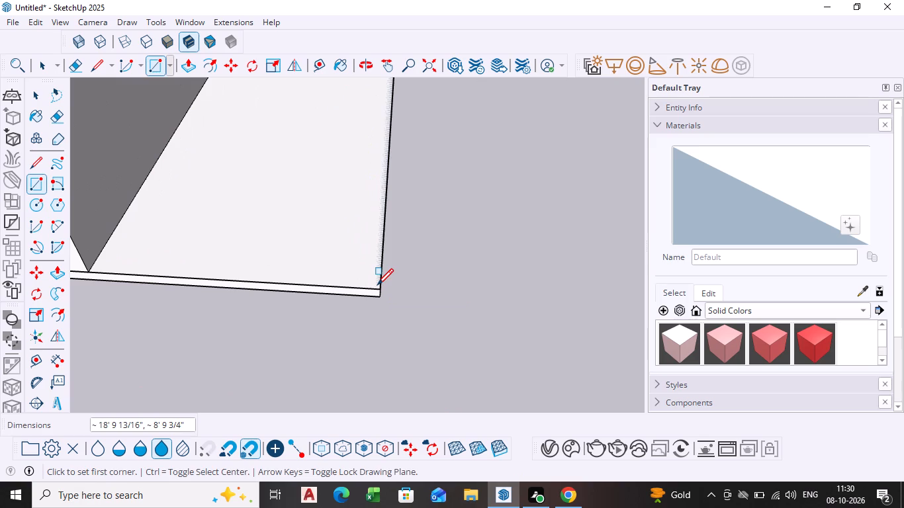
key(space)
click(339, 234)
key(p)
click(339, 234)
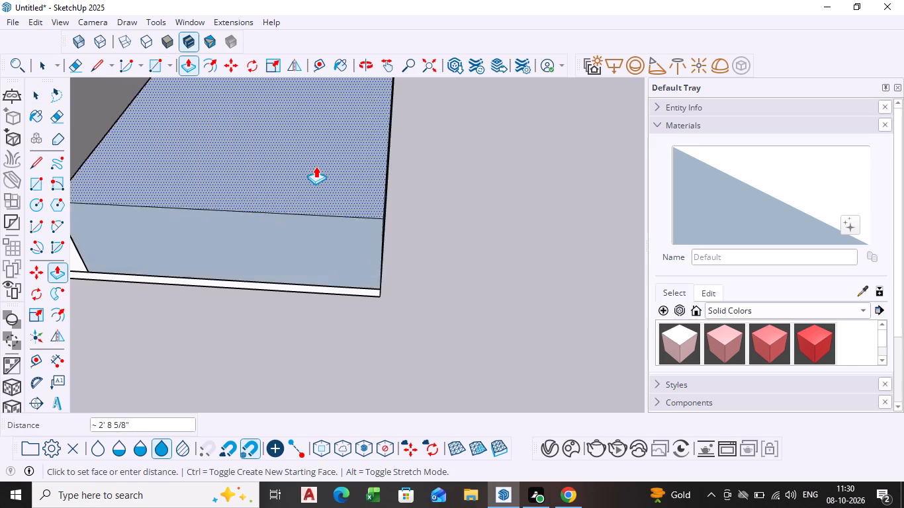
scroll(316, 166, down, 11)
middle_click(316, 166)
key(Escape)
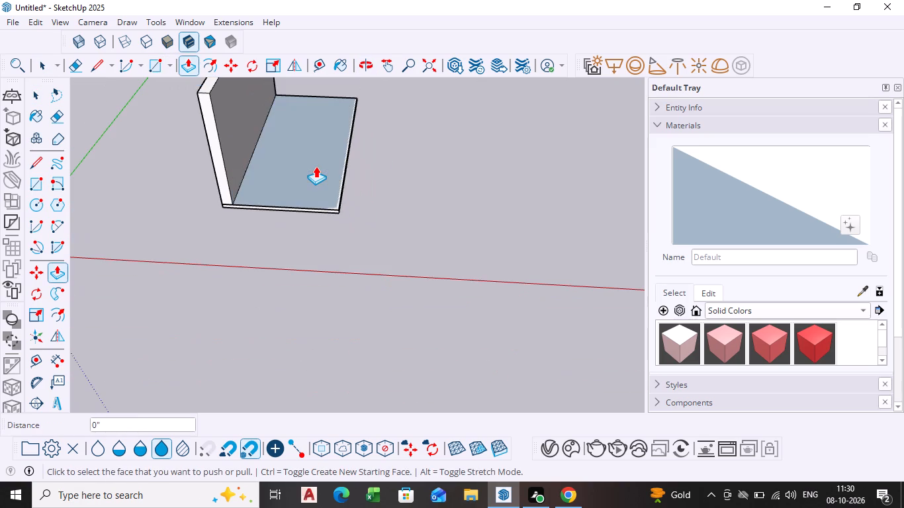
Reverse the floor rectangle's face beside the wall.
key(space)
right_click(316, 166)
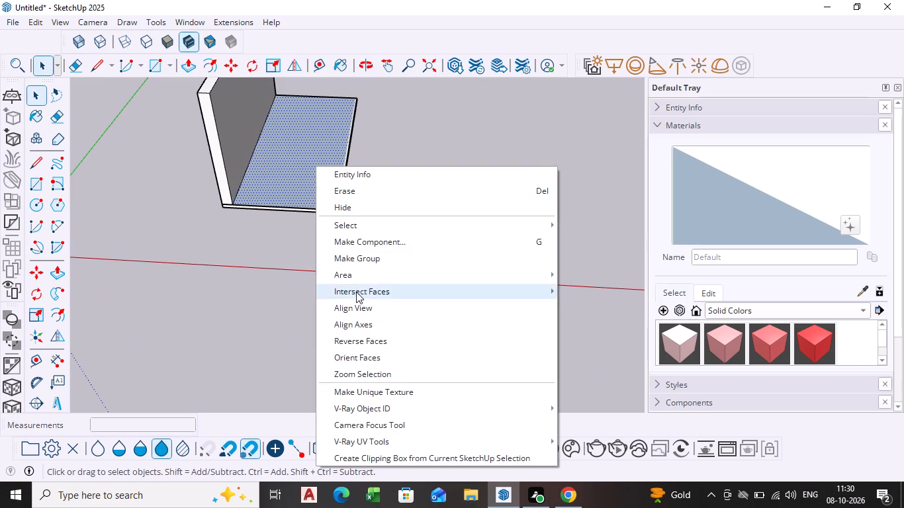
click(365, 345)
middle_drag(341, 332, 404, 321)
shift+middle_drag(365, 208, 365, 208)
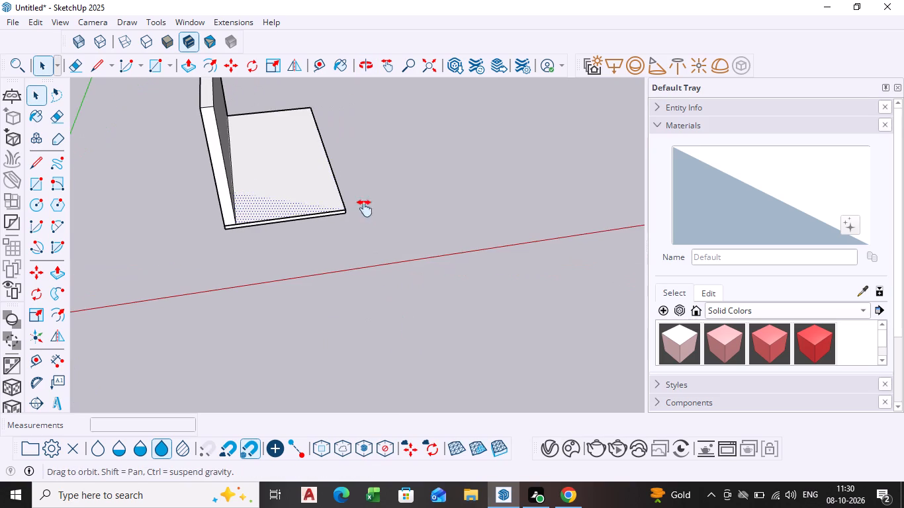
Push/Pull the floor face beside the wall up 10', level with the wall's top.
shift+middle_drag(365, 208, 328, 298)
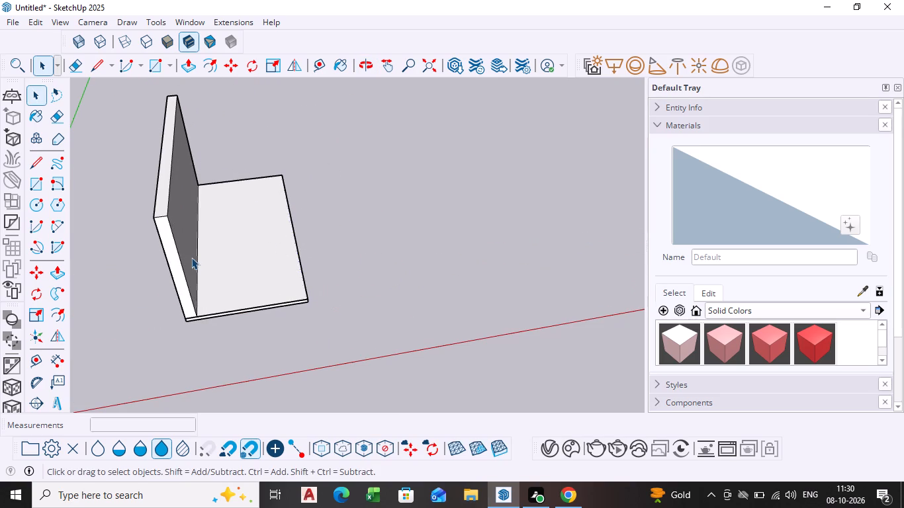
middle_drag(235, 300, 195, 296)
scroll(221, 271, up, 3)
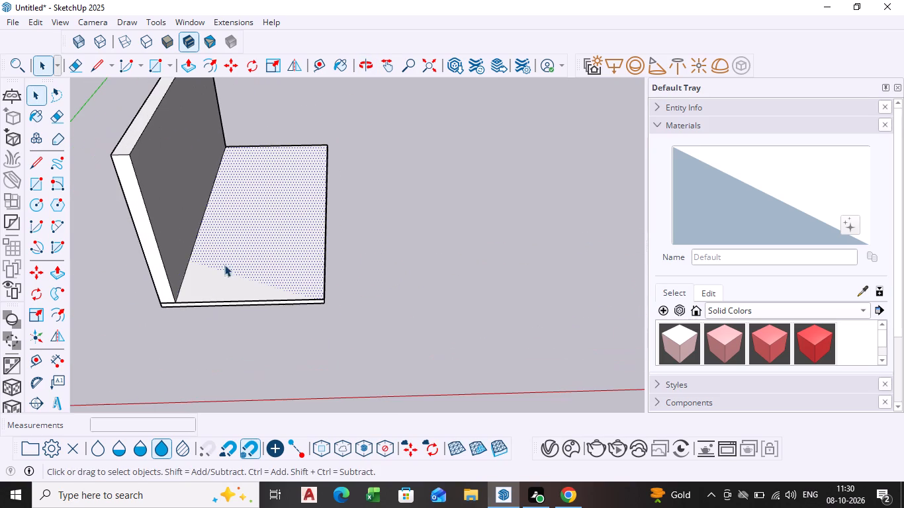
click(298, 277)
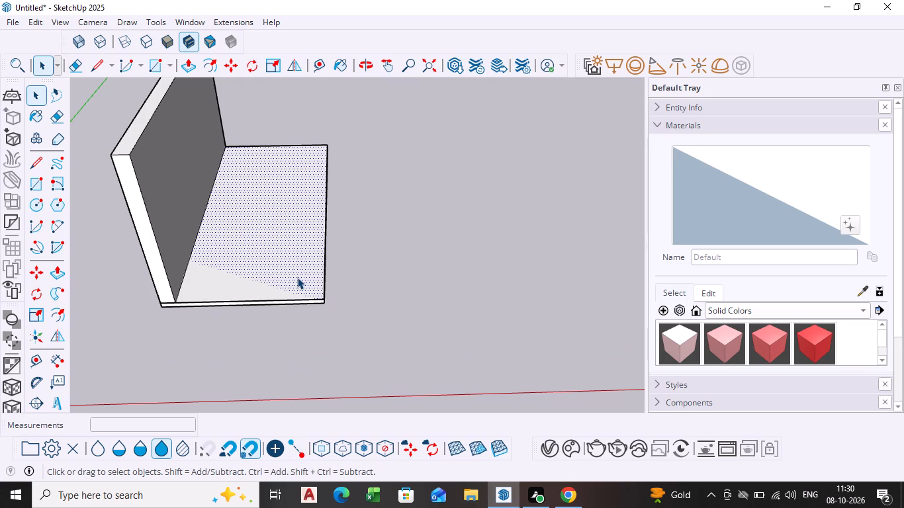
key(p)
click(297, 277)
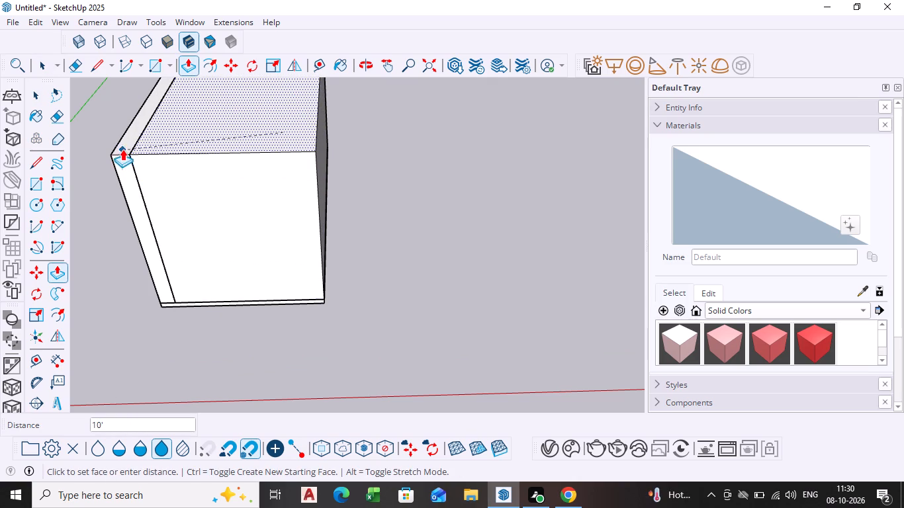
scroll(122, 146, up, 4)
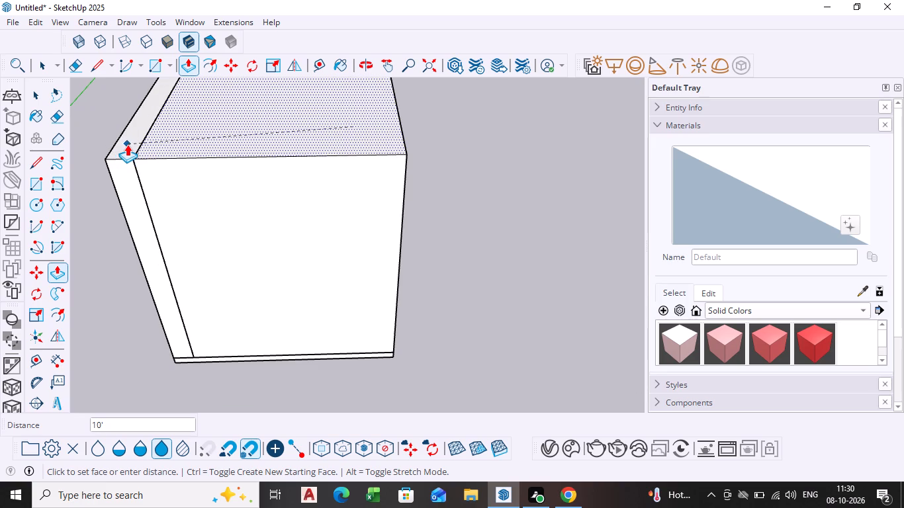
click(127, 144)
Push/Pull the narrow wall's top face up so it rises above the adjoining block's top like a parapet.
scroll(154, 233, down, 1)
middle_drag(154, 233, 234, 164)
scroll(271, 243, down, 4)
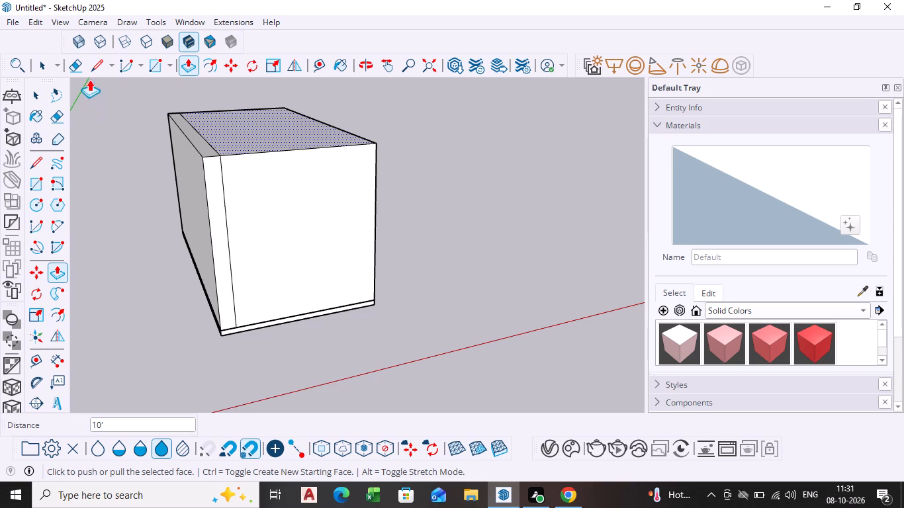
middle_drag(232, 208, 204, 220)
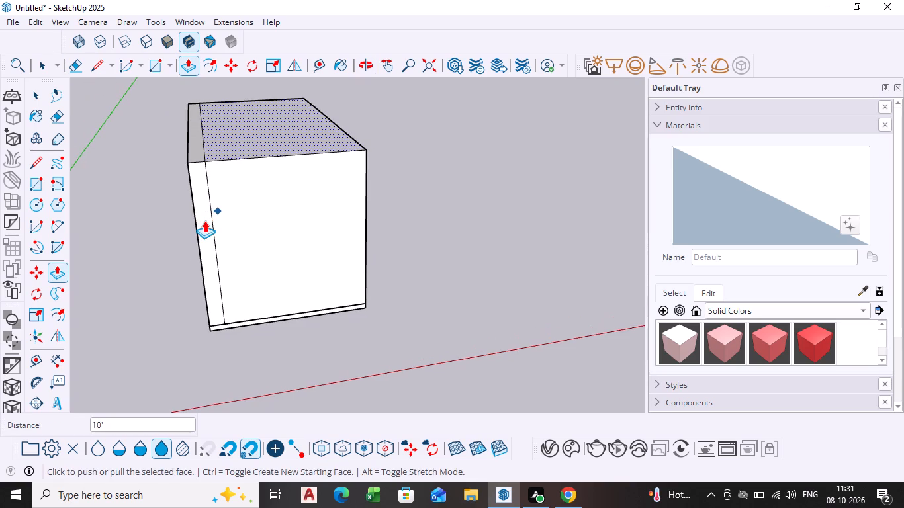
scroll(240, 190, up, 3)
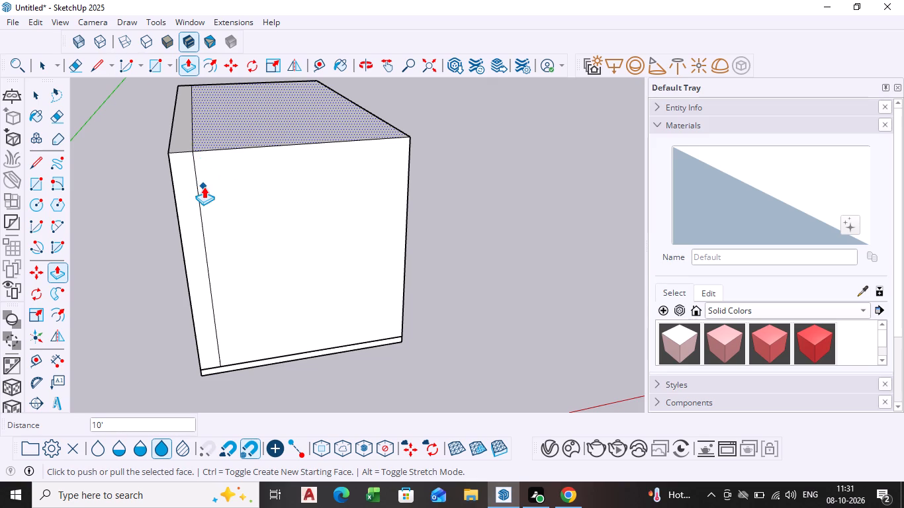
middle_drag(206, 188, 181, 311)
key(space)
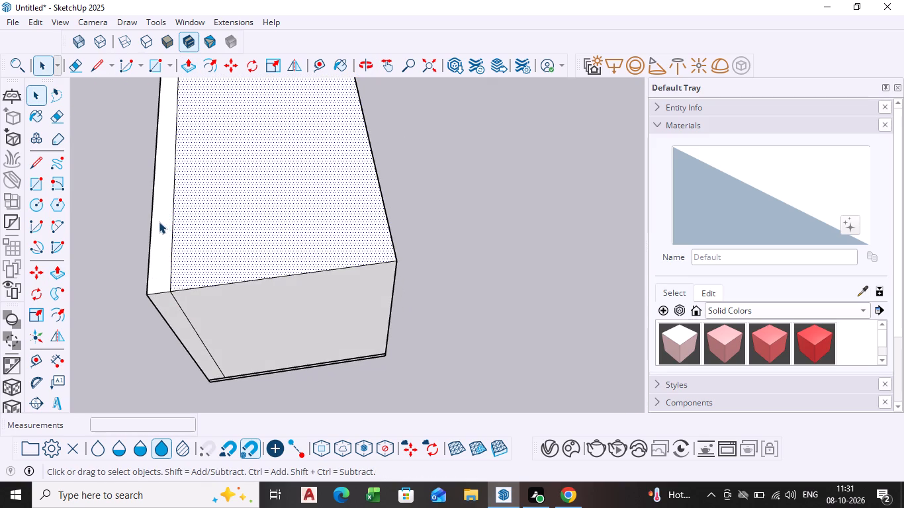
click(159, 222)
key(p)
click(159, 222)
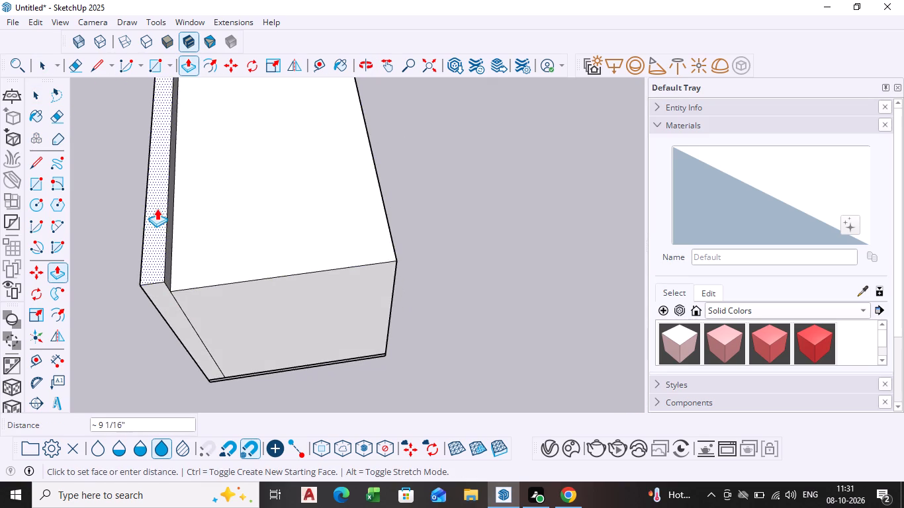
click(152, 200)
key(space)
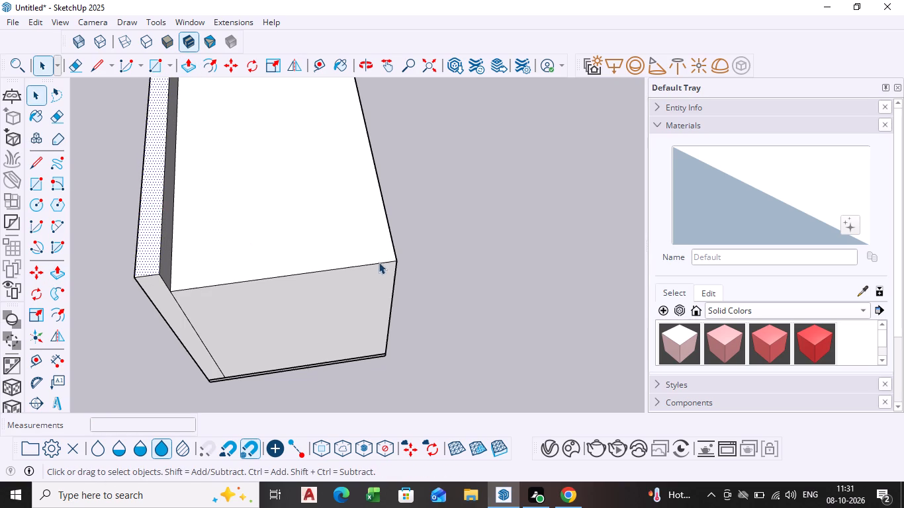
Push/Pull the block's long side face opposite the wall inward about 1' 8", exposing a strip of slab.
scroll(381, 263, down, 4)
middle_drag(364, 290, 330, 171)
middle_drag(246, 359, 244, 317)
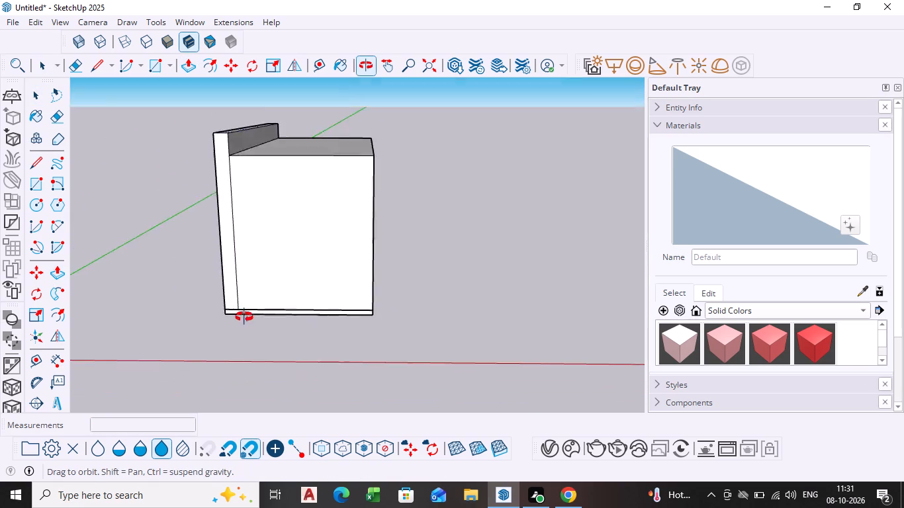
middle_drag(244, 317, 272, 294)
scroll(312, 256, up, 4)
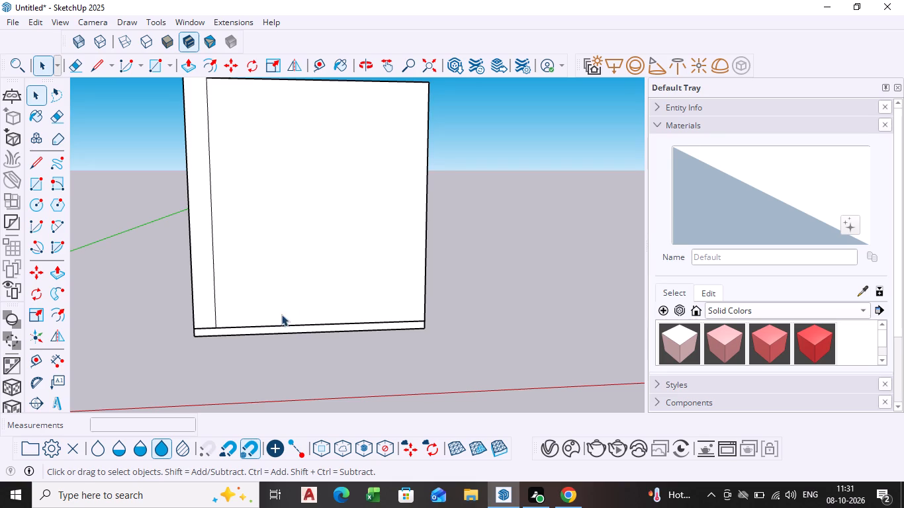
scroll(280, 317, up, 3)
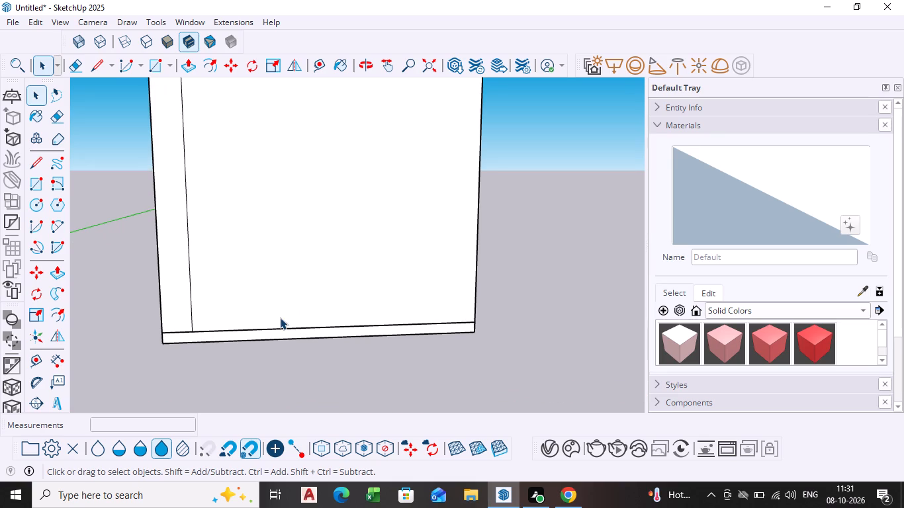
scroll(280, 317, down, 1)
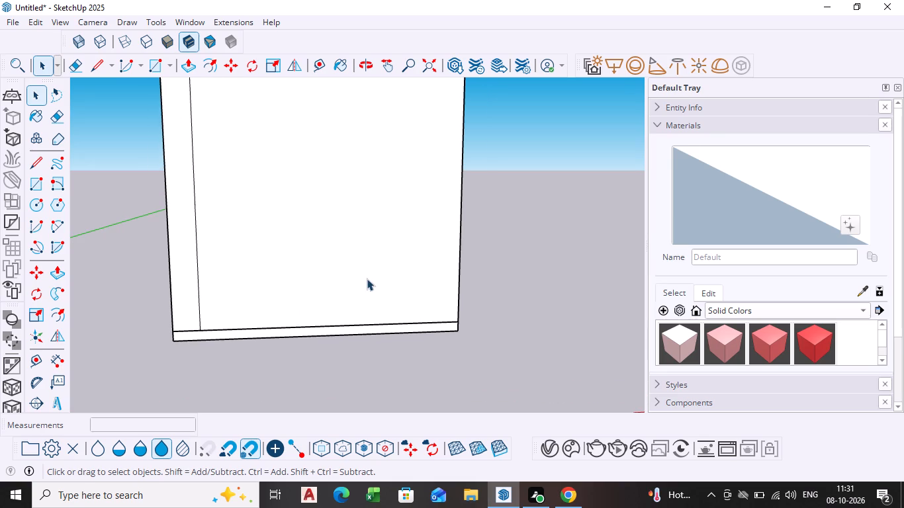
middle_drag(512, 266, 488, 276)
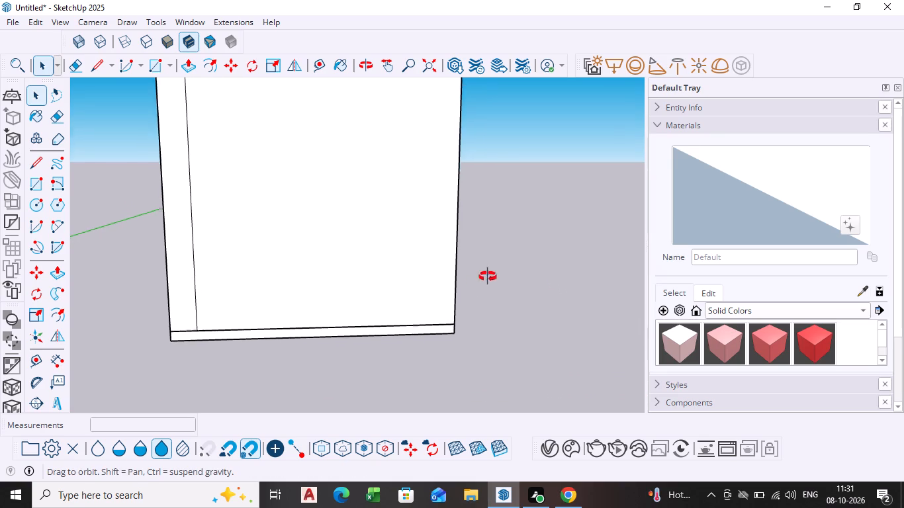
middle_drag(488, 276, 148, 346)
click(386, 249)
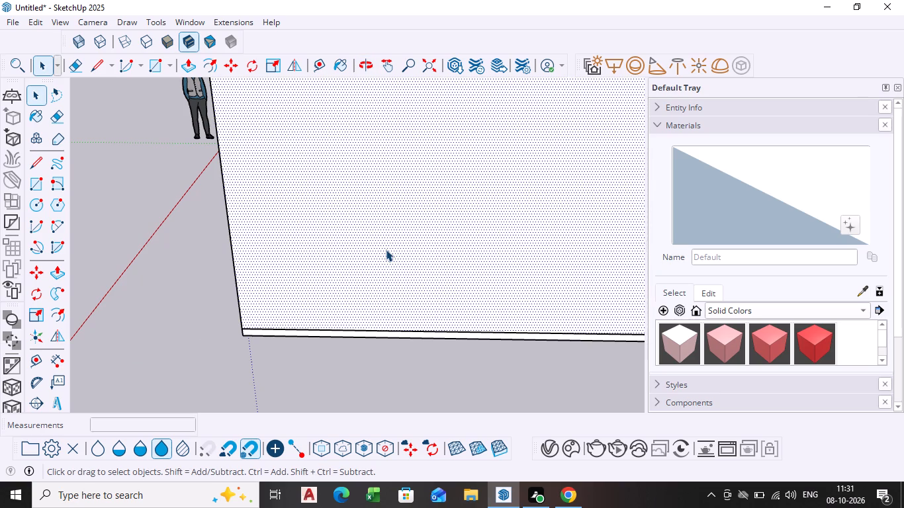
key(p)
click(386, 249)
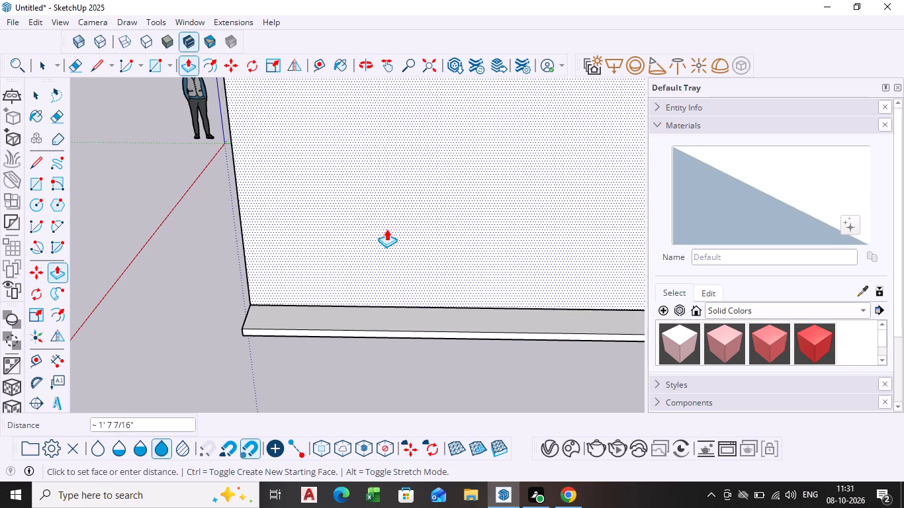
click(386, 228)
Draw a rectangle about 4' 11" by 9' 5" on the block's end face, starting from the base corner beside the wall.
scroll(291, 325, down, 3)
middle_drag(291, 325, 510, 305)
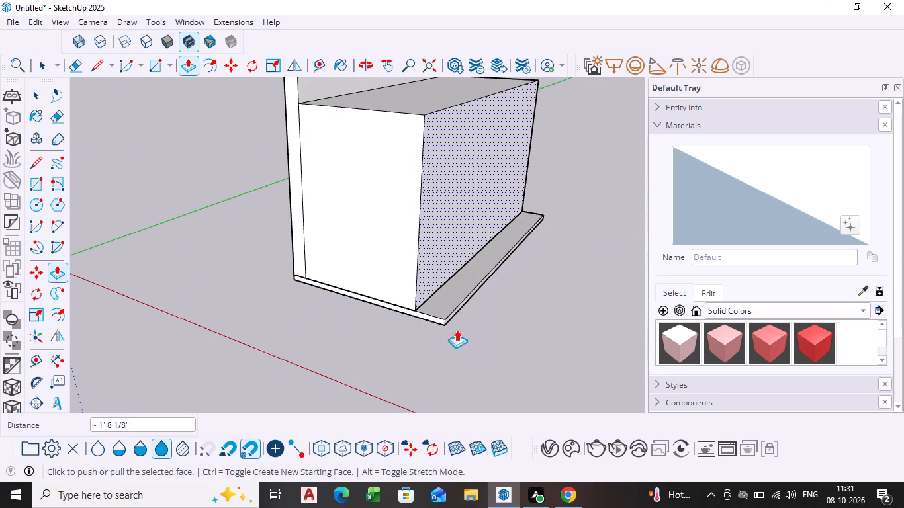
scroll(388, 342, down, 1)
middle_drag(388, 342, 509, 301)
scroll(466, 299, up, 2)
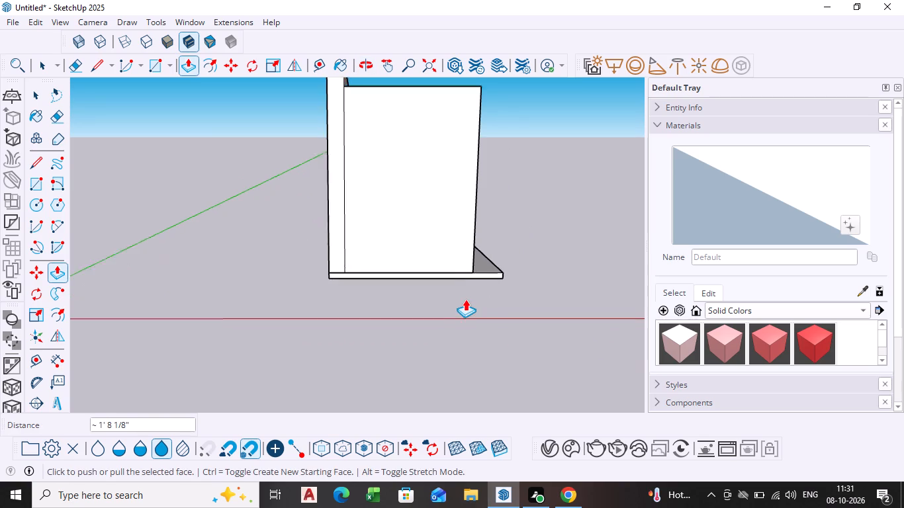
key(space)
shift+middle_drag(464, 268, 409, 395)
middle_drag(406, 395, 402, 360)
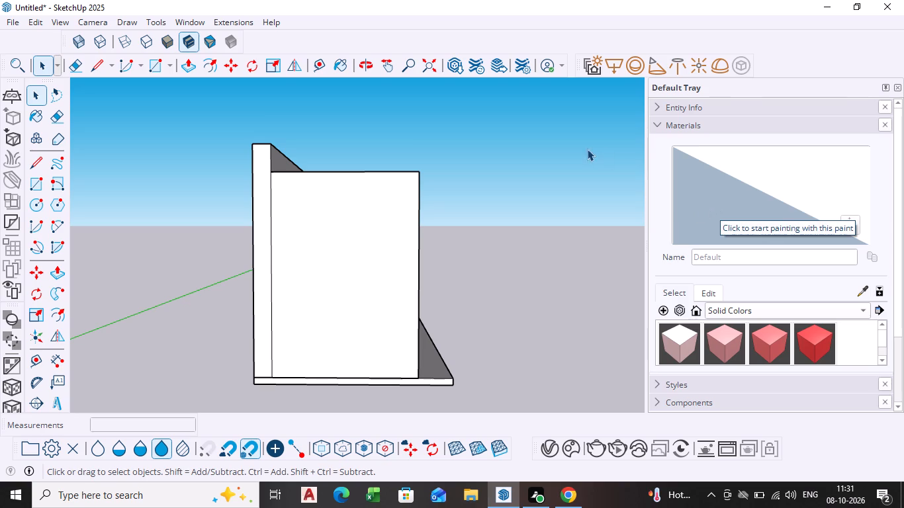
scroll(325, 328, up, 2)
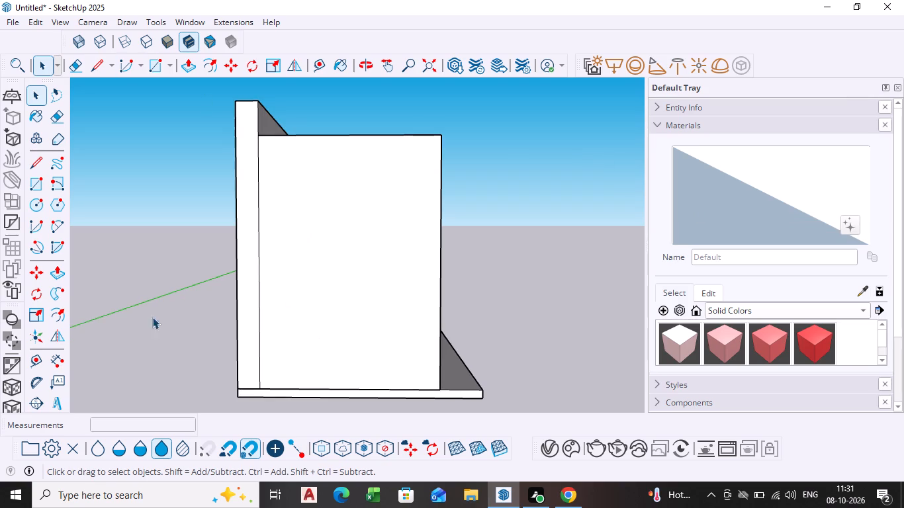
click(28, 185)
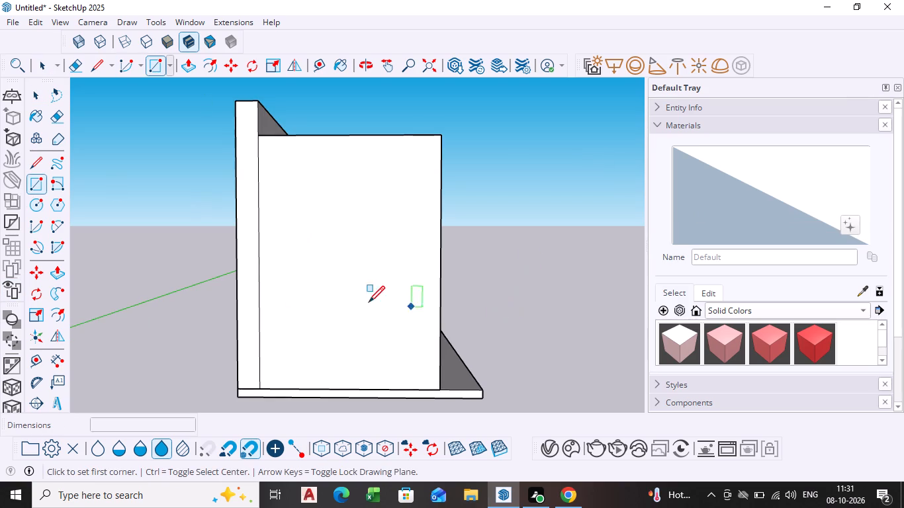
scroll(332, 358, up, 2)
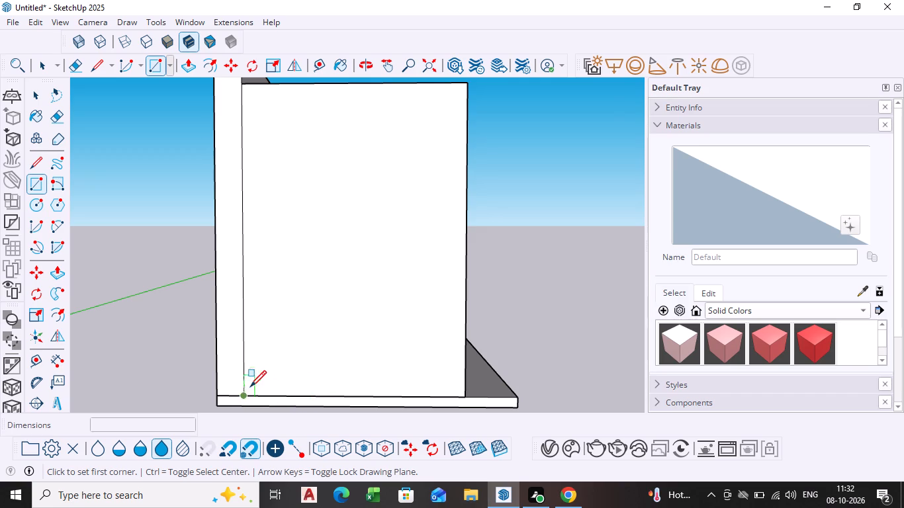
scroll(250, 388, up, 5)
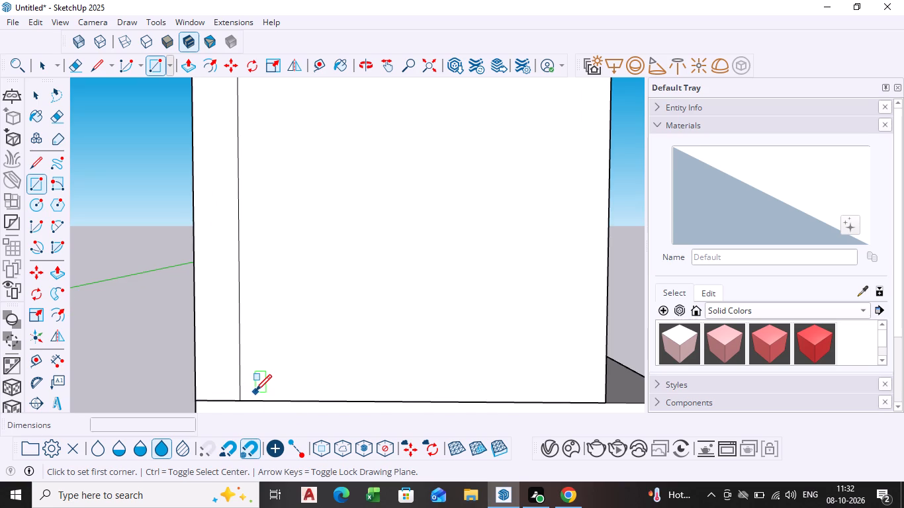
middle_drag(254, 390, 253, 353)
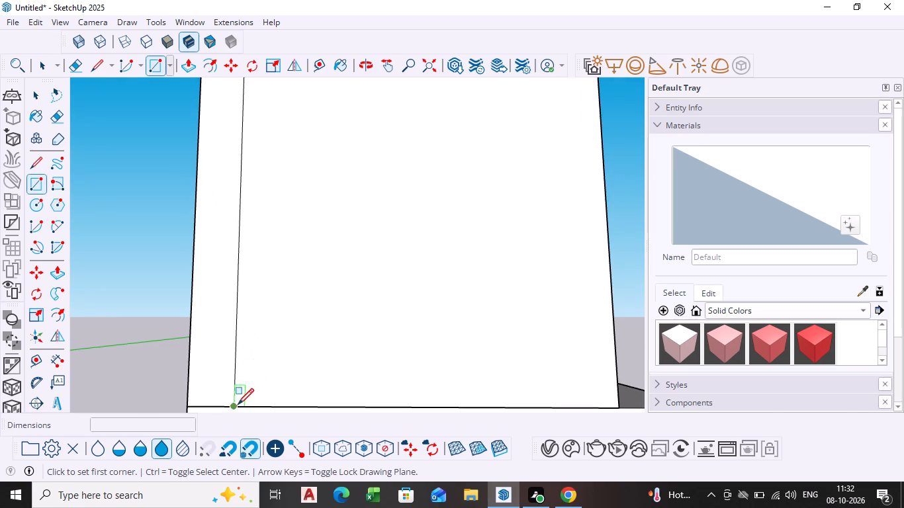
click(238, 406)
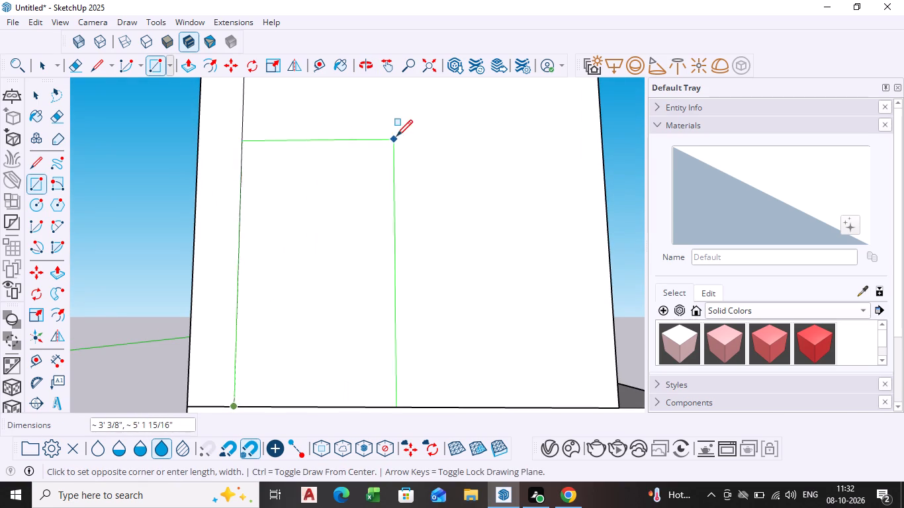
scroll(403, 120, down, 1)
middle_drag(403, 120, 402, 218)
scroll(402, 218, down, 6)
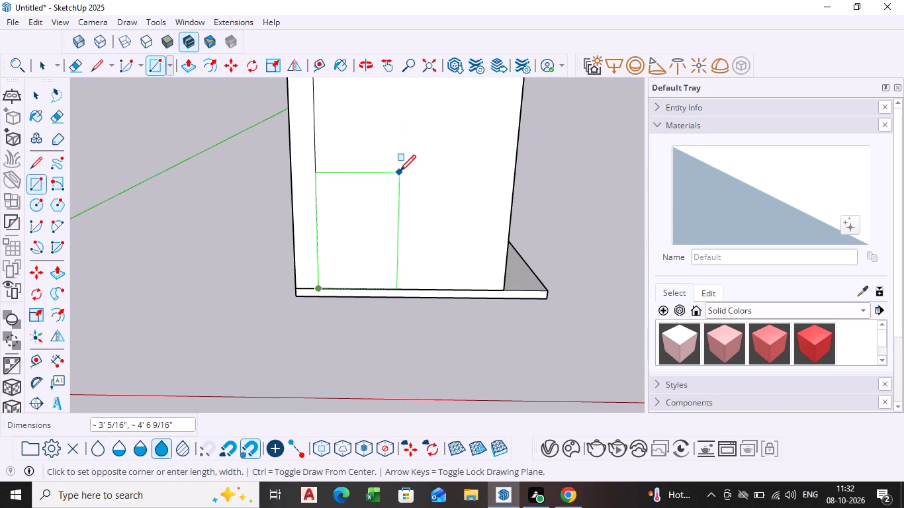
shift+middle_drag(400, 173, 341, 319)
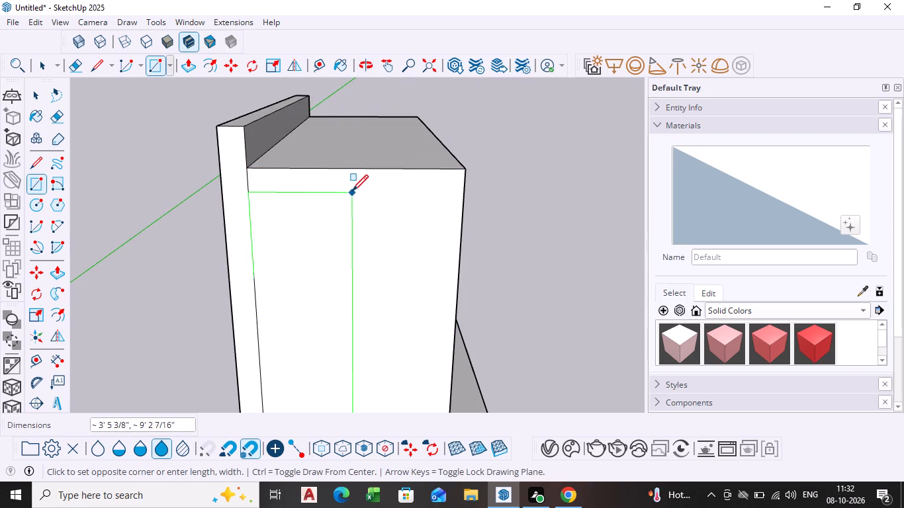
click(398, 185)
key(space)
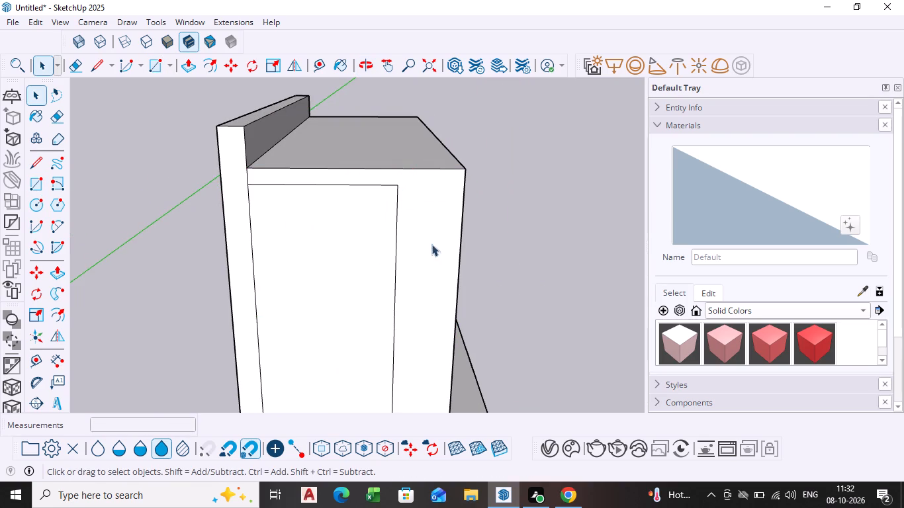
Push/Pull the rectangle's face on the block's end slightly inward.
scroll(436, 255, down, 4)
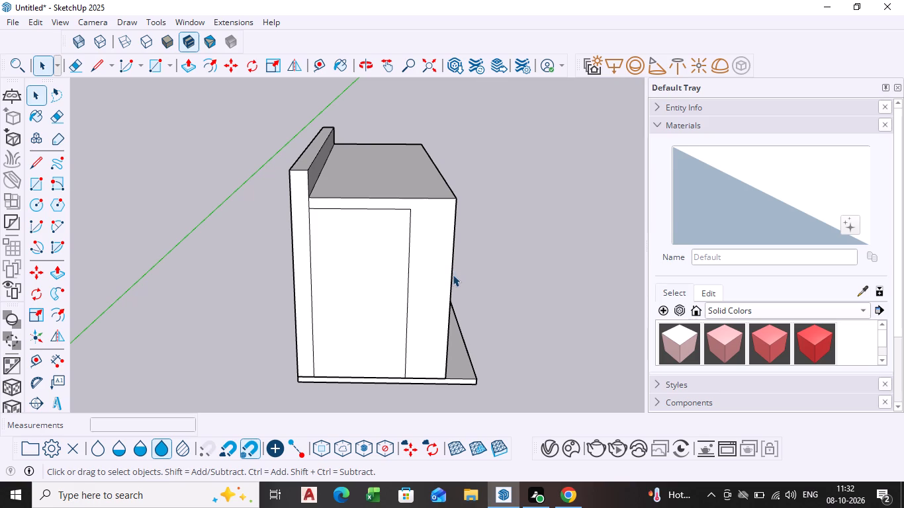
middle_drag(453, 275, 393, 286)
click(334, 294)
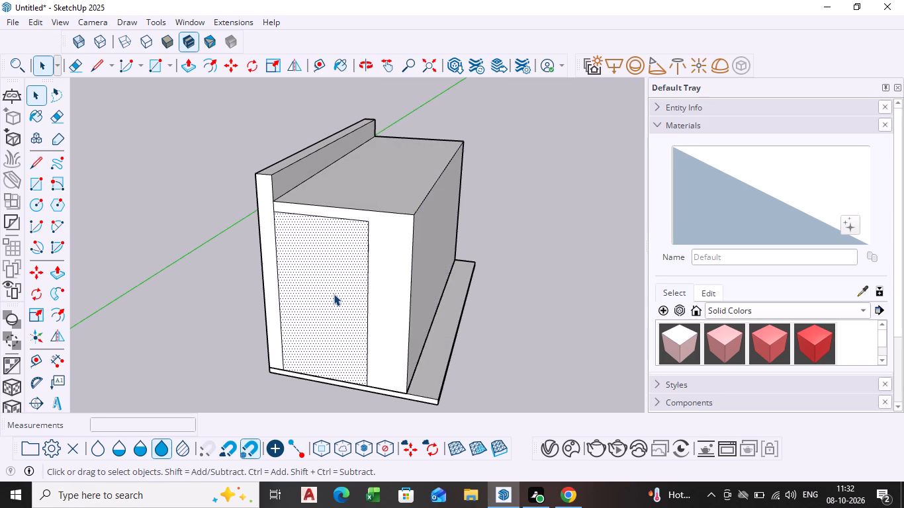
key(p)
click(334, 294)
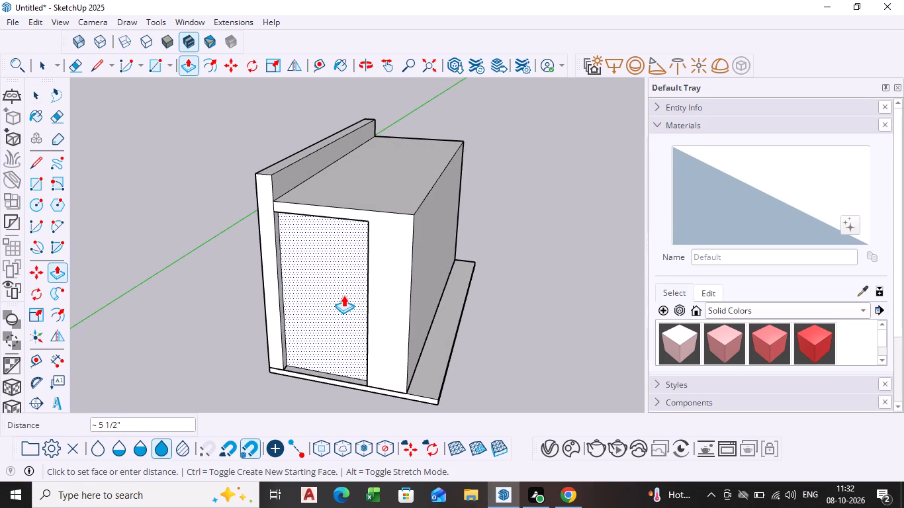
click(338, 297)
key(space)
Delete the rectangle's face to open the end of the block.
click(338, 298)
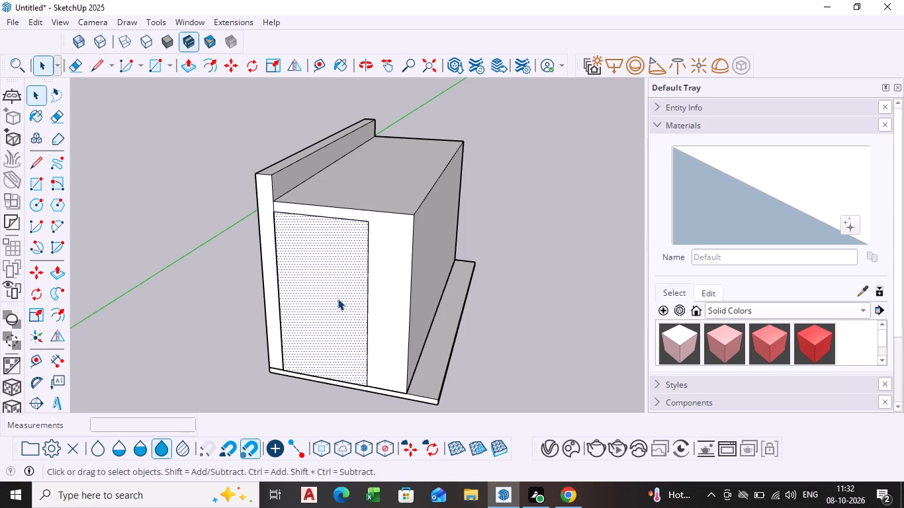
key(Delete)
middle_drag(339, 301, 437, 261)
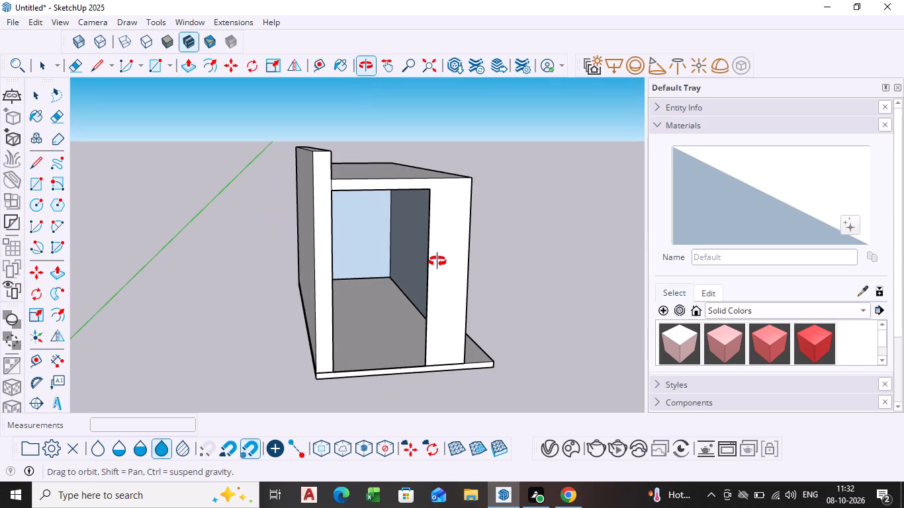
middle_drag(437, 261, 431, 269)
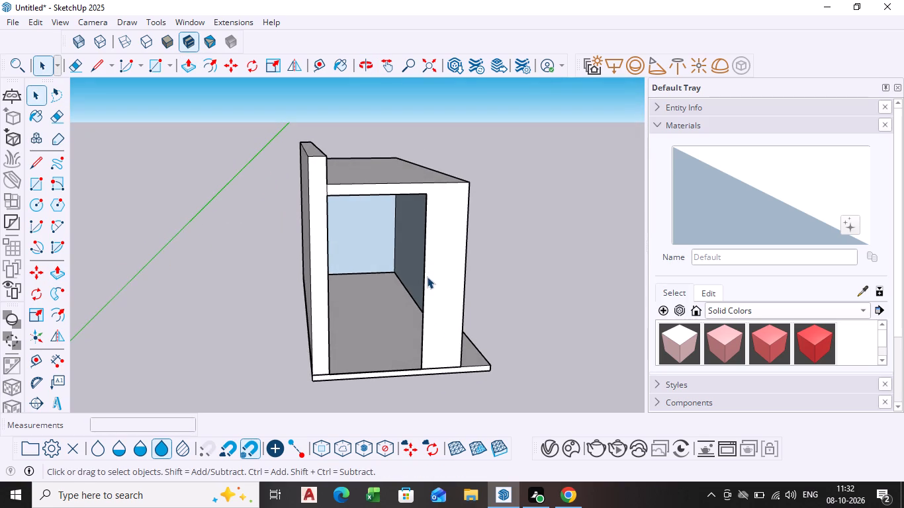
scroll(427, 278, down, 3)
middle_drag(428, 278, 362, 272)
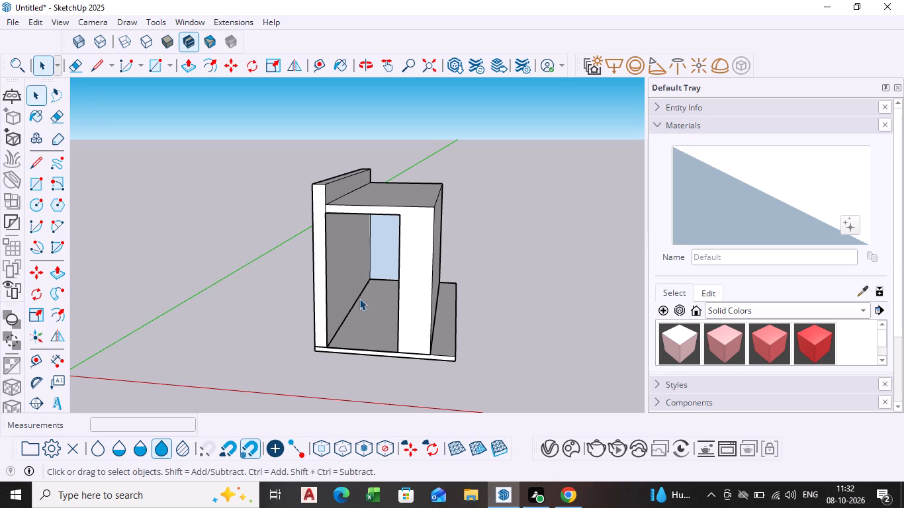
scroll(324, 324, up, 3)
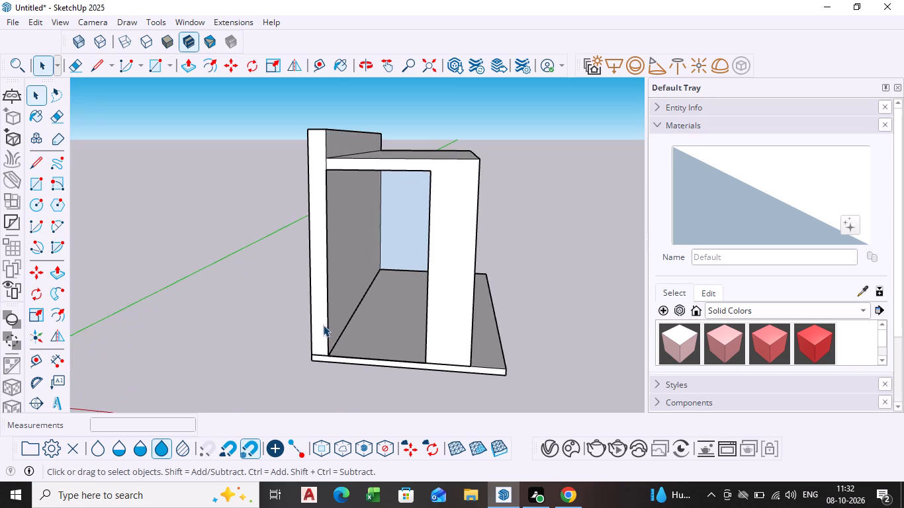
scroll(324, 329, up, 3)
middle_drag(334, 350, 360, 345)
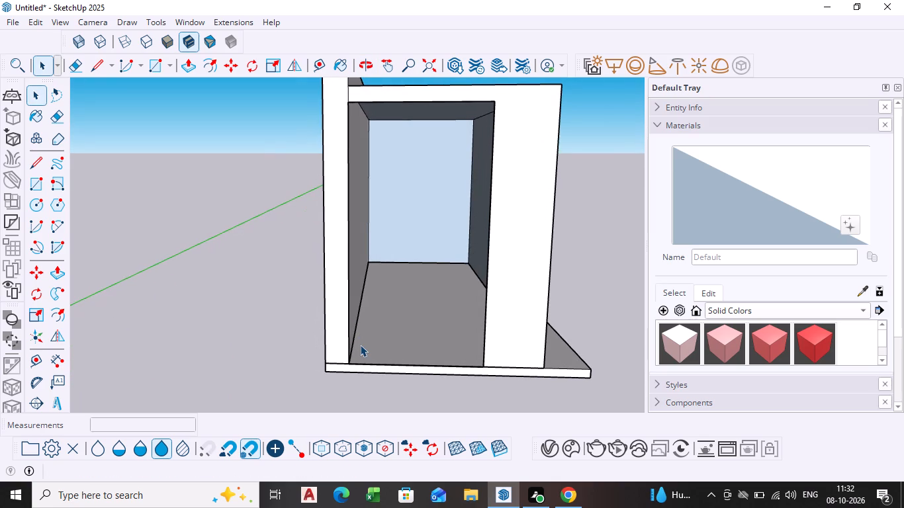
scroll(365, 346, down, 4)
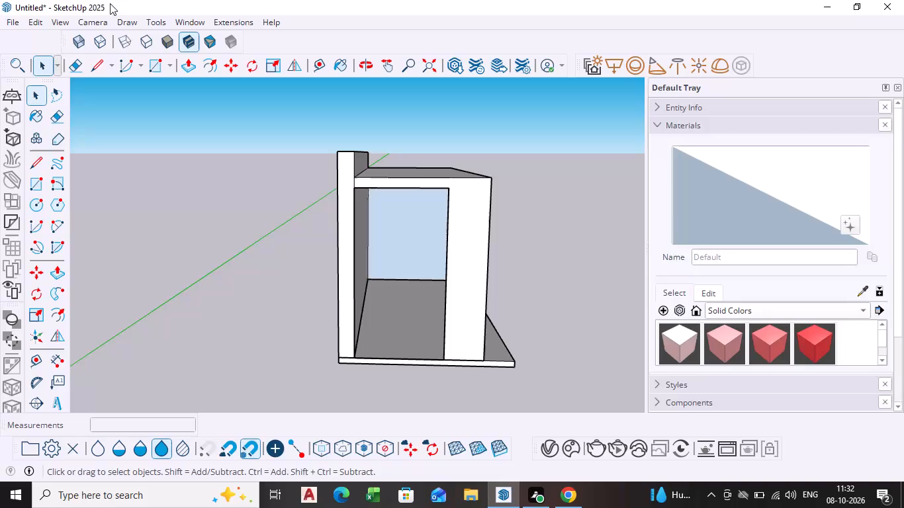
Search the 3D Warehouse for "GLASS WINDOW" models.
click(185, 21)
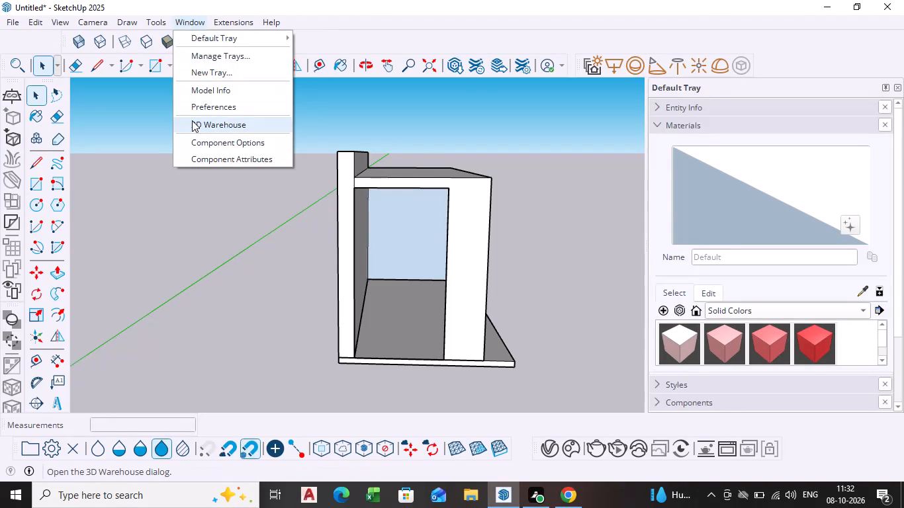
click(195, 122)
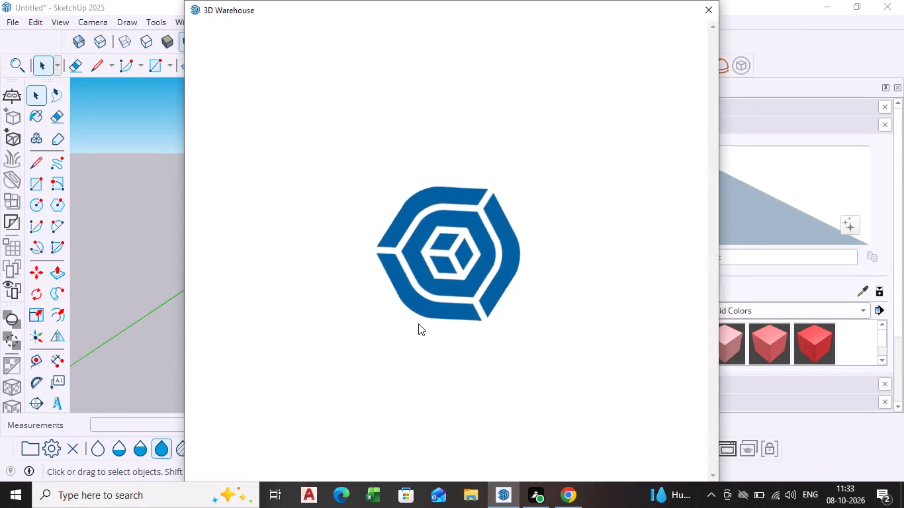
click(478, 39)
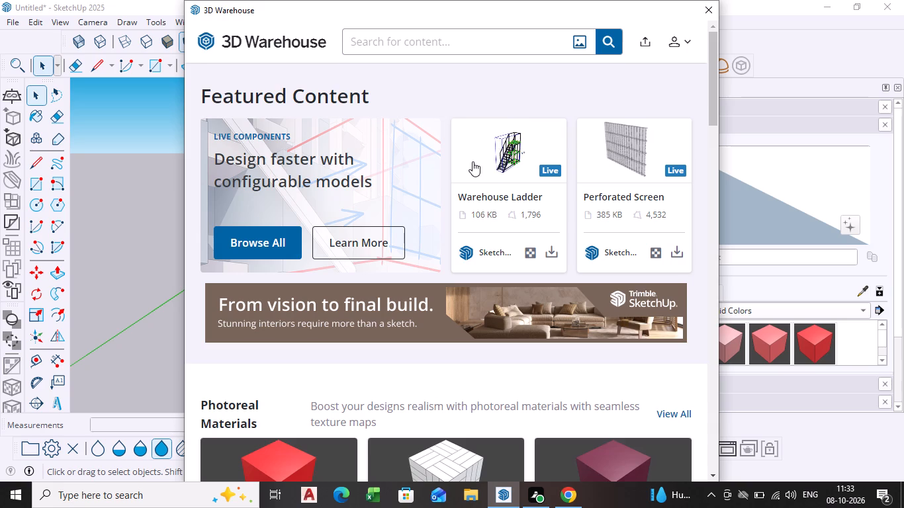
text(GLASS WINDOW)
key(Return)
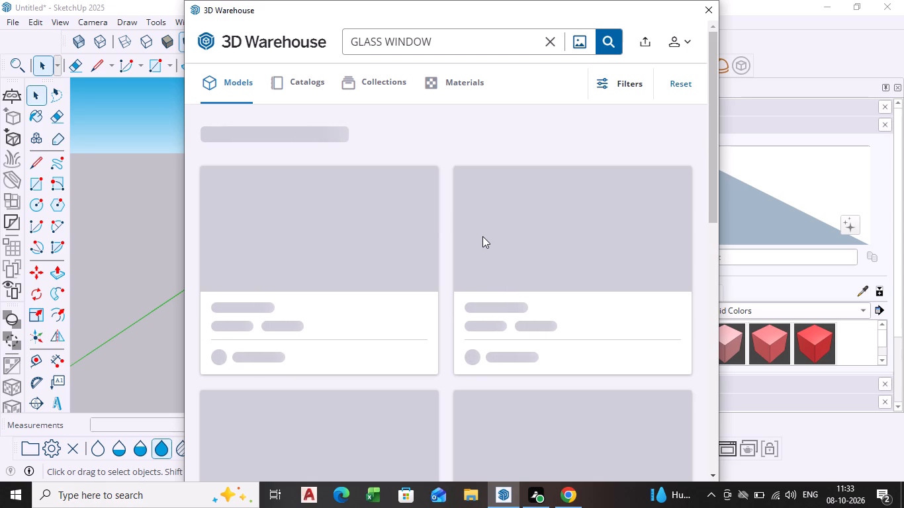
Look through the glass window models, loading more results, for one that suits the block's end opening.
scroll(482, 236, down, 1)
scroll(454, 282, down, 2)
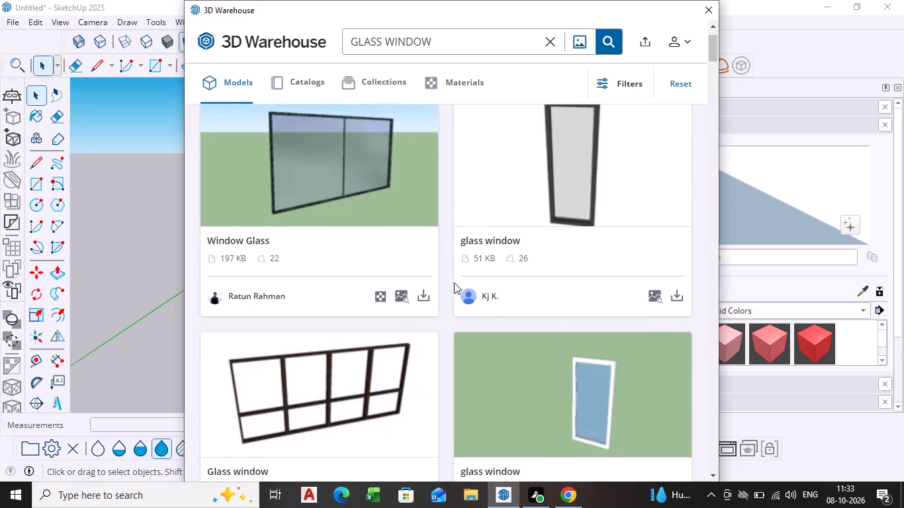
scroll(454, 282, down, 6)
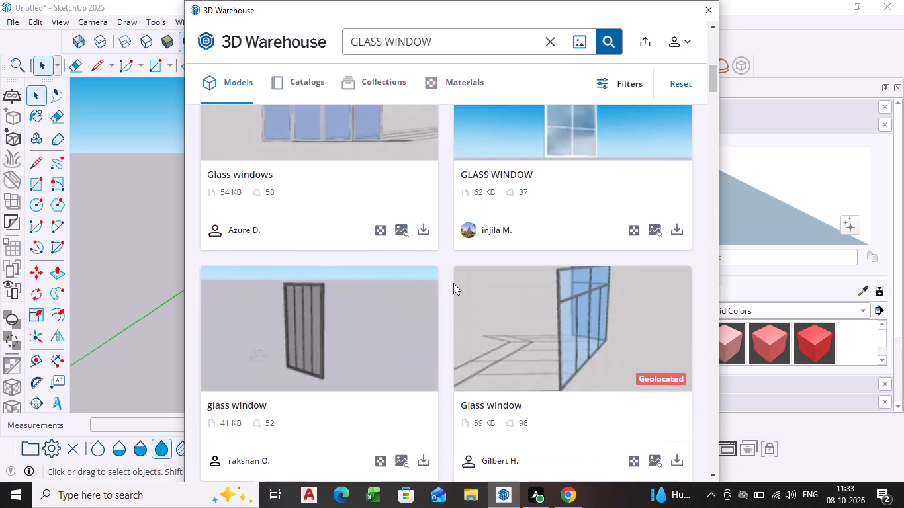
scroll(453, 286, down, 10)
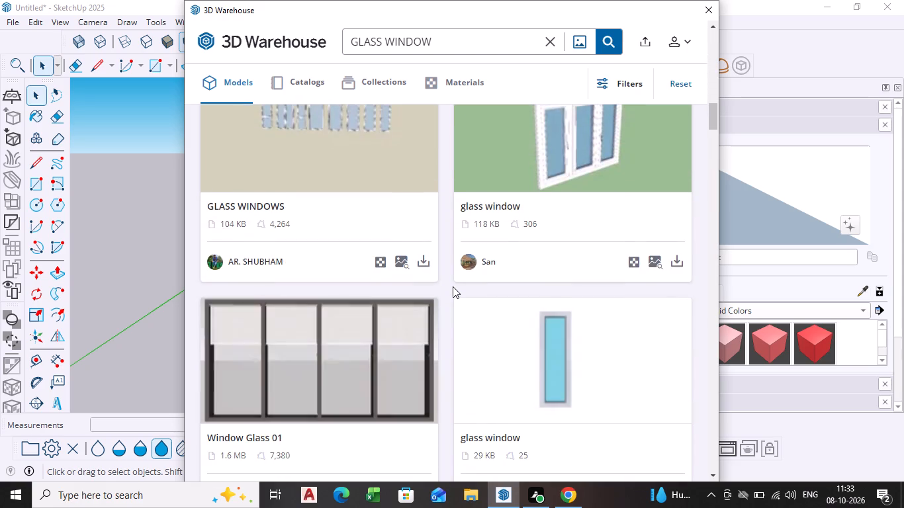
scroll(453, 286, down, 9)
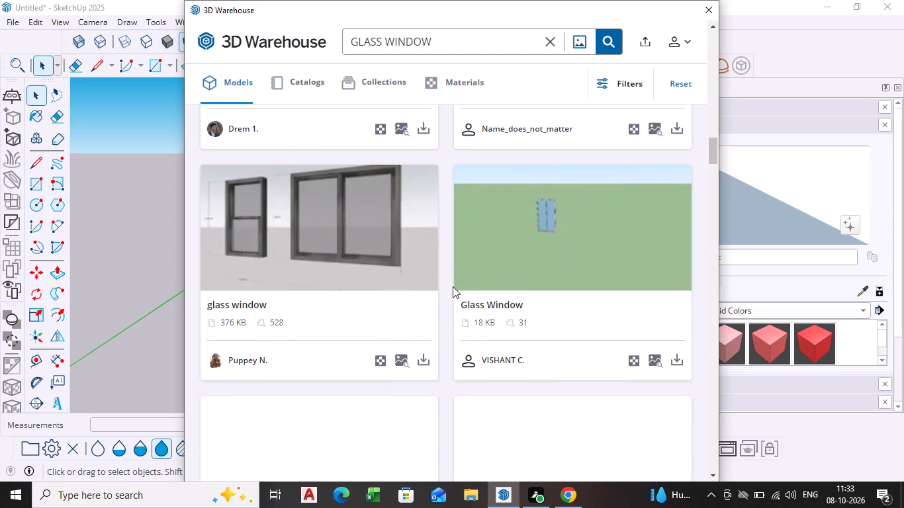
scroll(453, 286, down, 10)
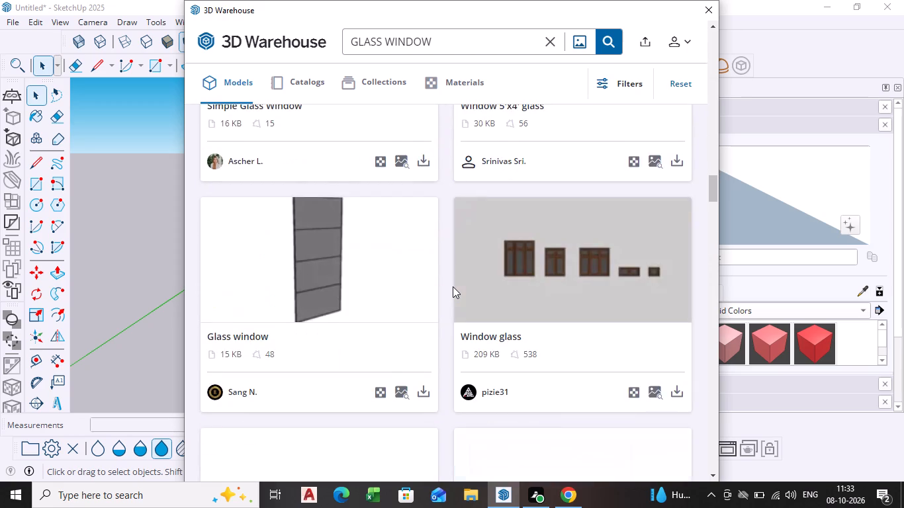
scroll(453, 286, down, 12)
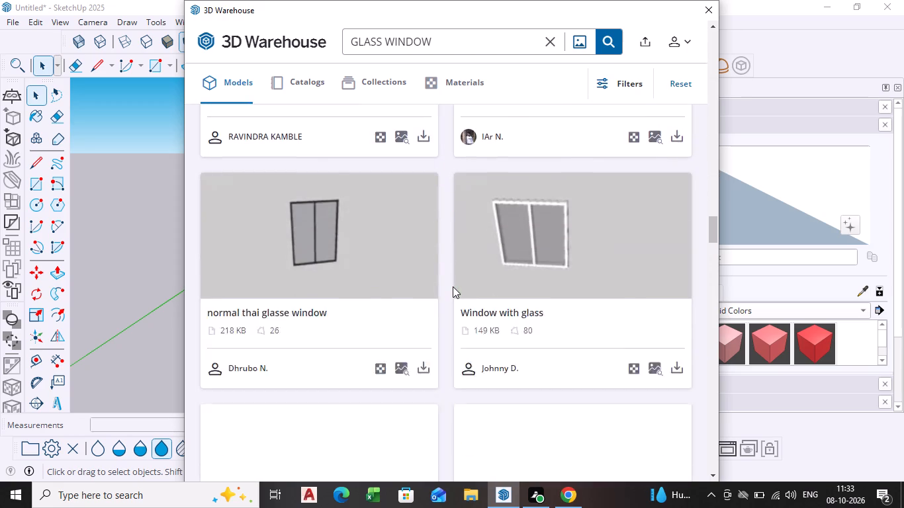
scroll(453, 286, down, 3)
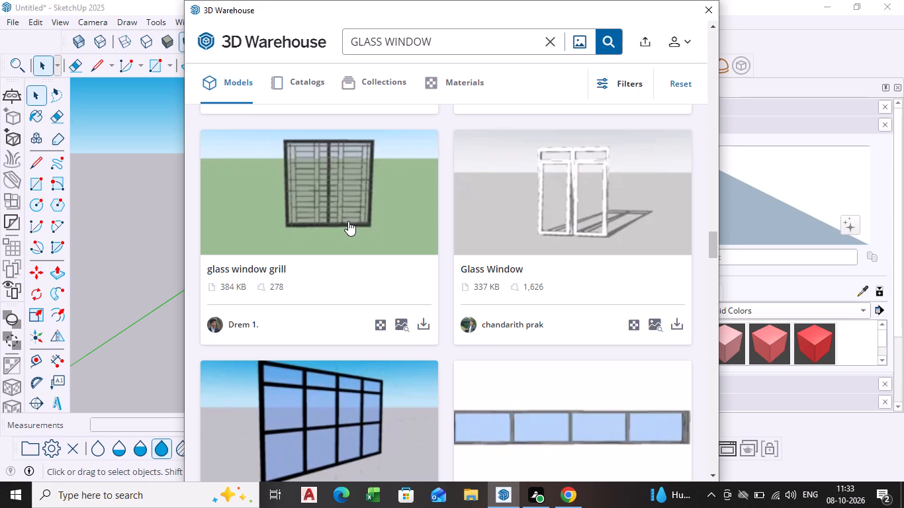
scroll(350, 250, down, 5)
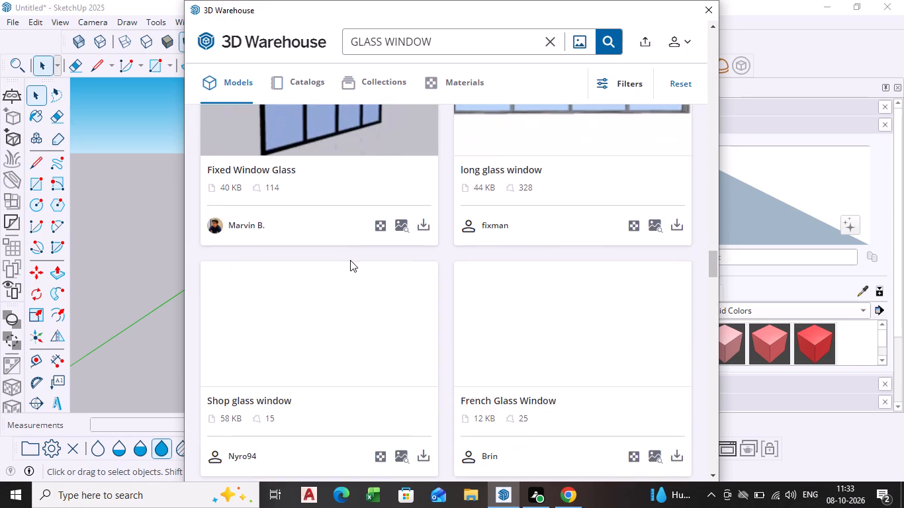
scroll(350, 264, down, 7)
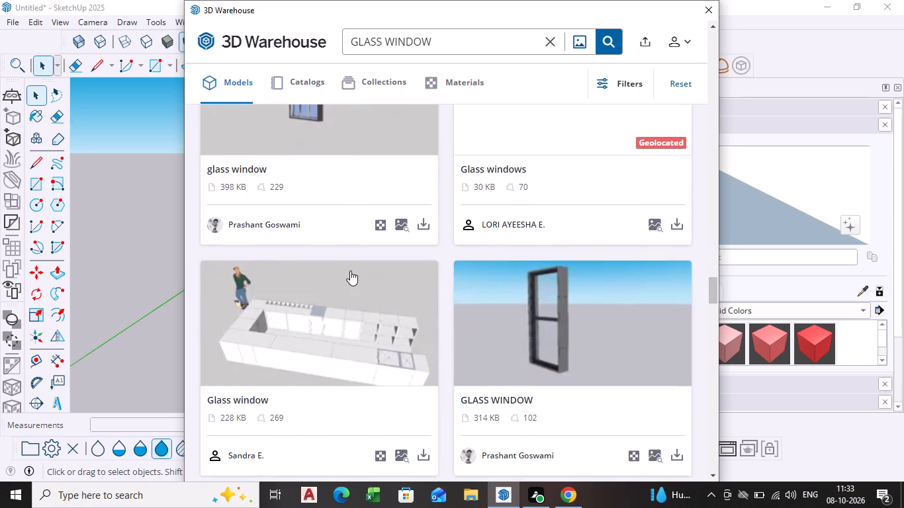
scroll(350, 273, down, 12)
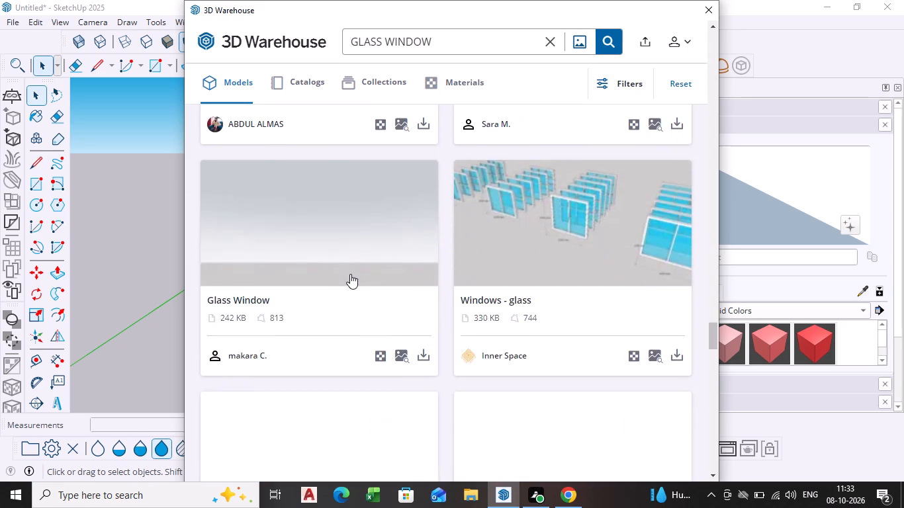
scroll(349, 280, down, 5)
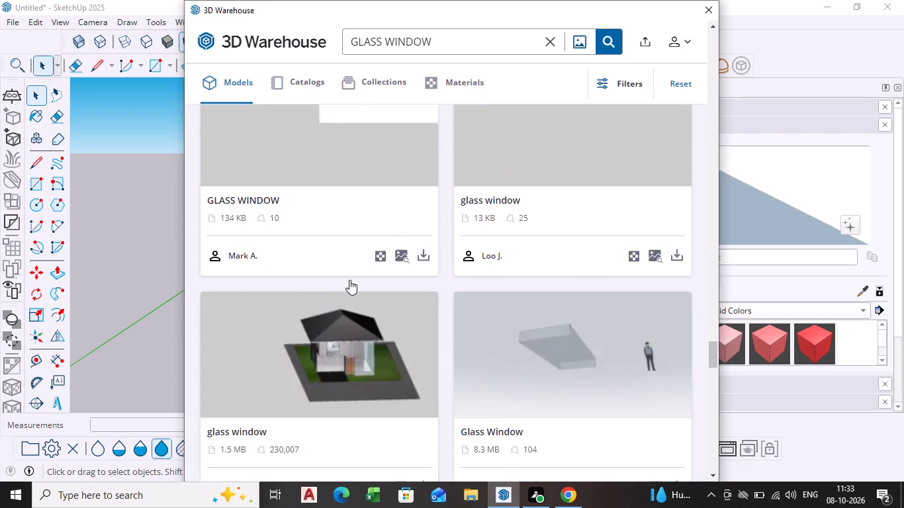
scroll(349, 280, down, 10)
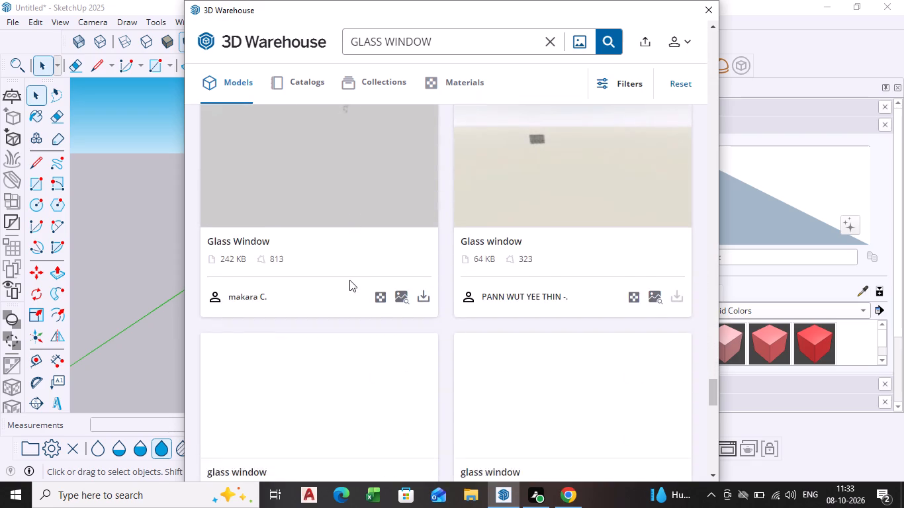
scroll(349, 280, down, 8)
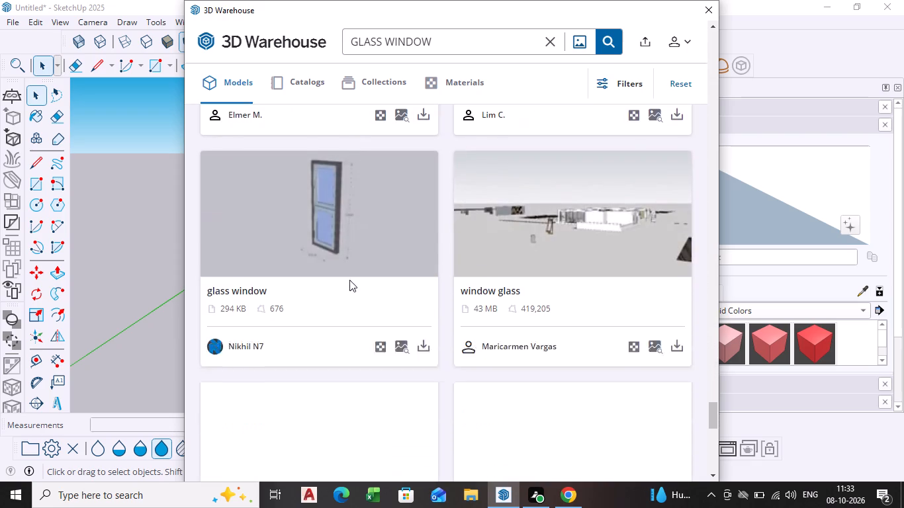
scroll(349, 280, down, 7)
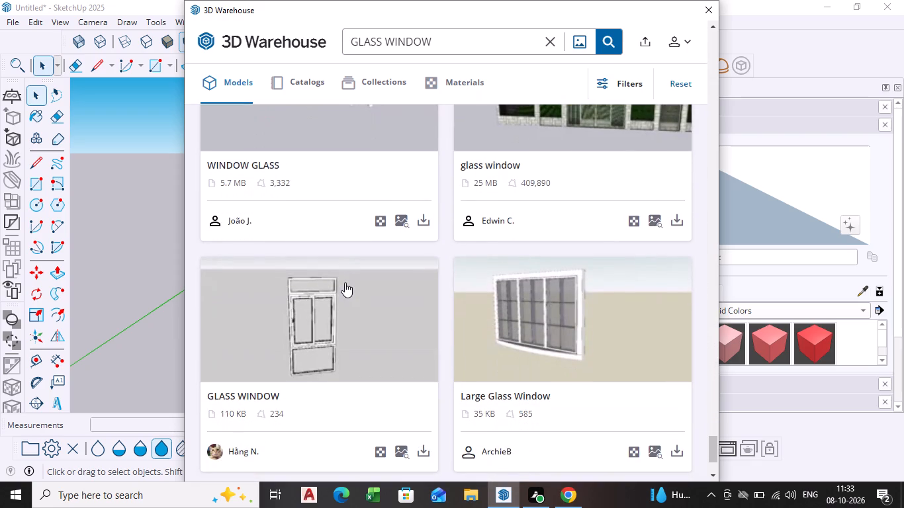
scroll(345, 282, down, 8)
click(440, 397)
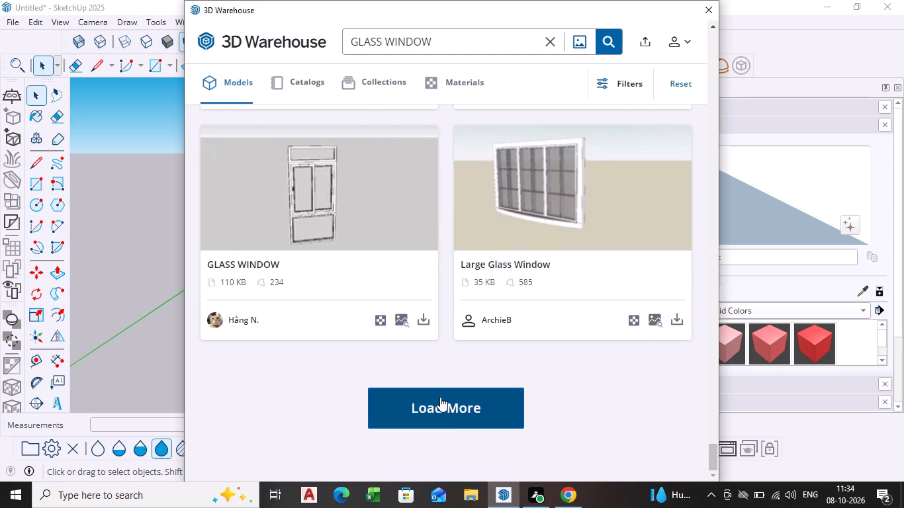
scroll(385, 312, down, 4)
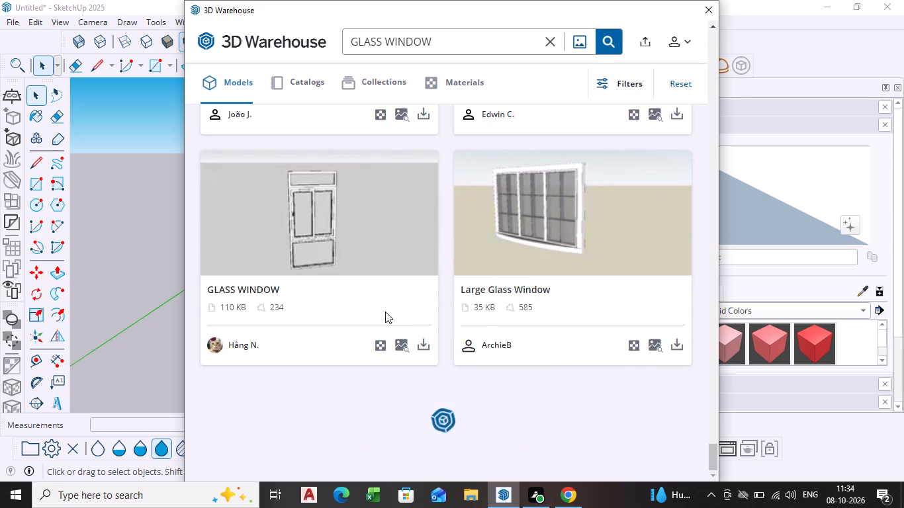
scroll(382, 316, down, 2)
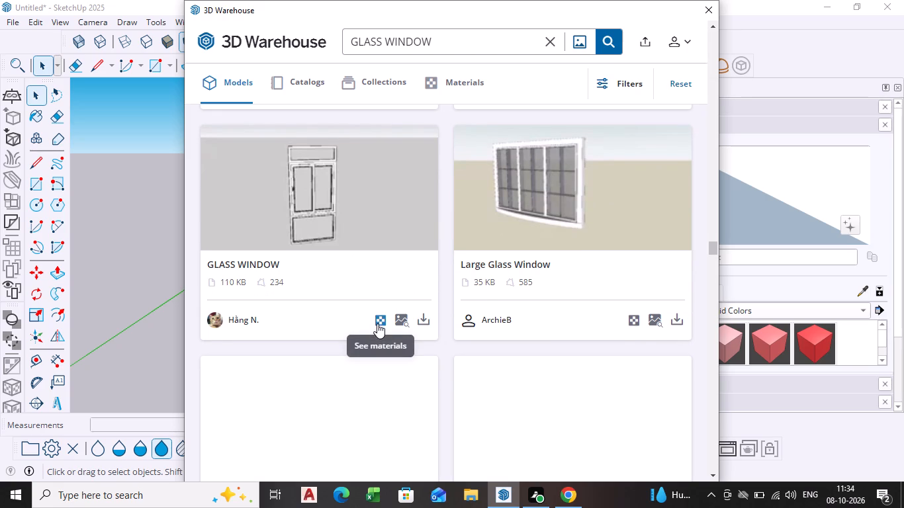
scroll(356, 362, down, 7)
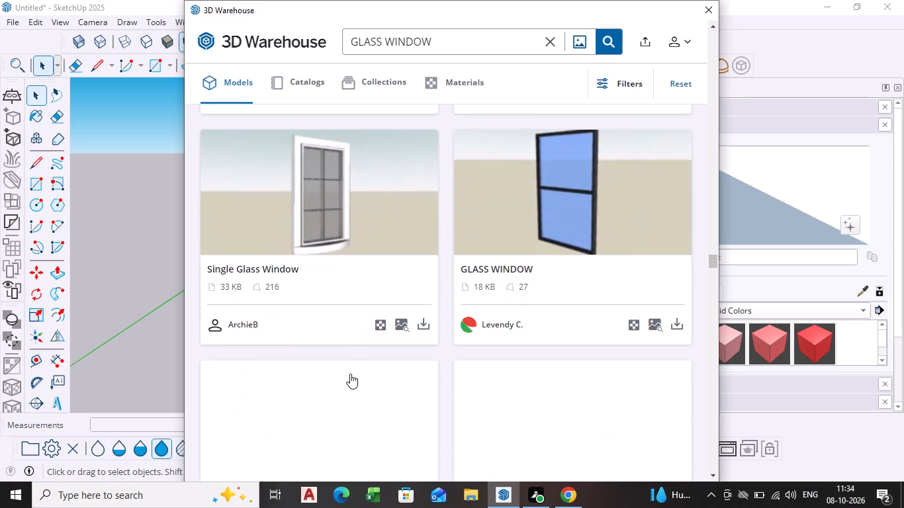
scroll(350, 374, down, 4)
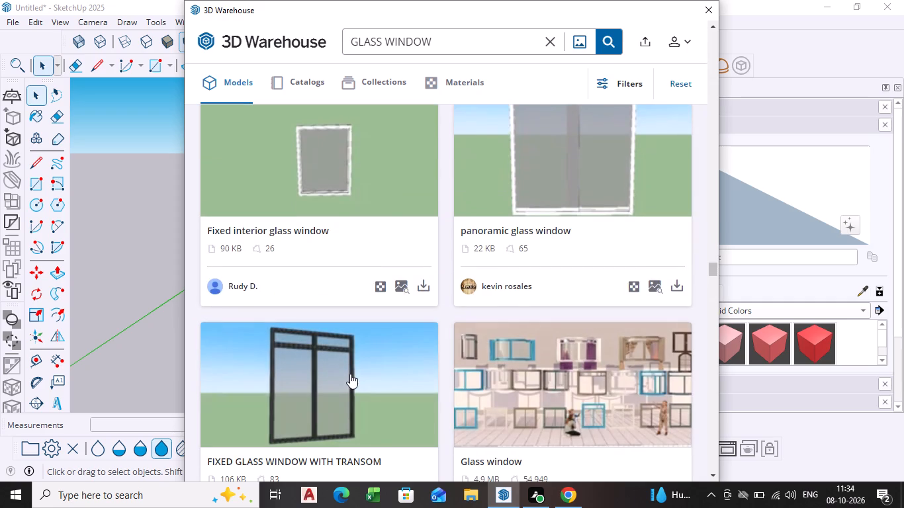
scroll(330, 393, down, 2)
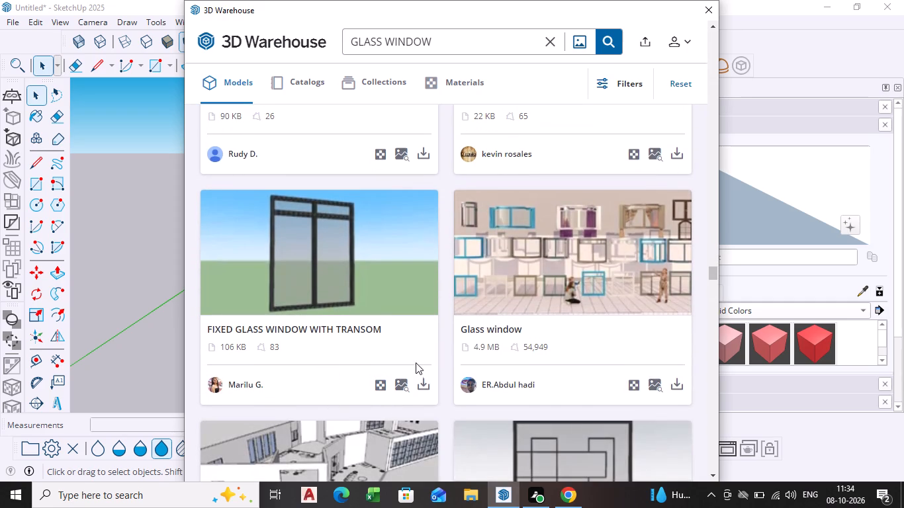
Download the "FIXED GLASS WINDOW WITH TRANSOM" component directly into the current model.
click(429, 385)
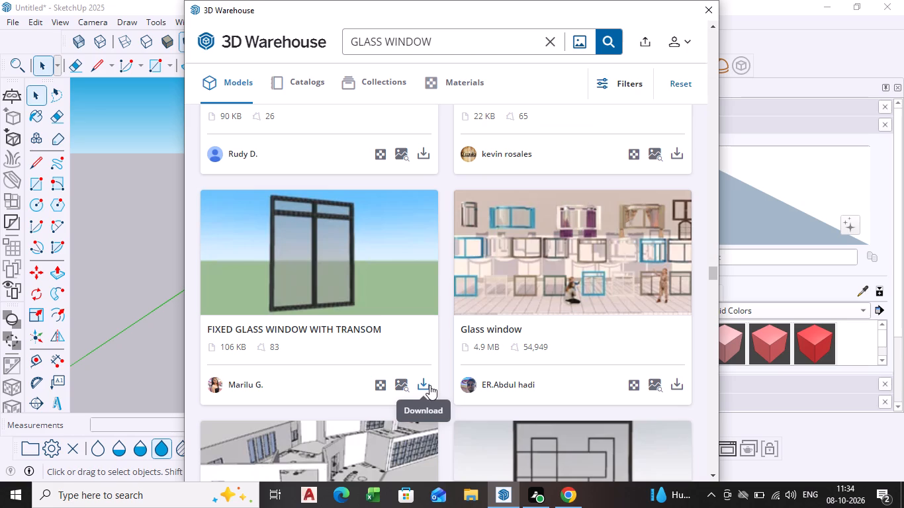
click(414, 266)
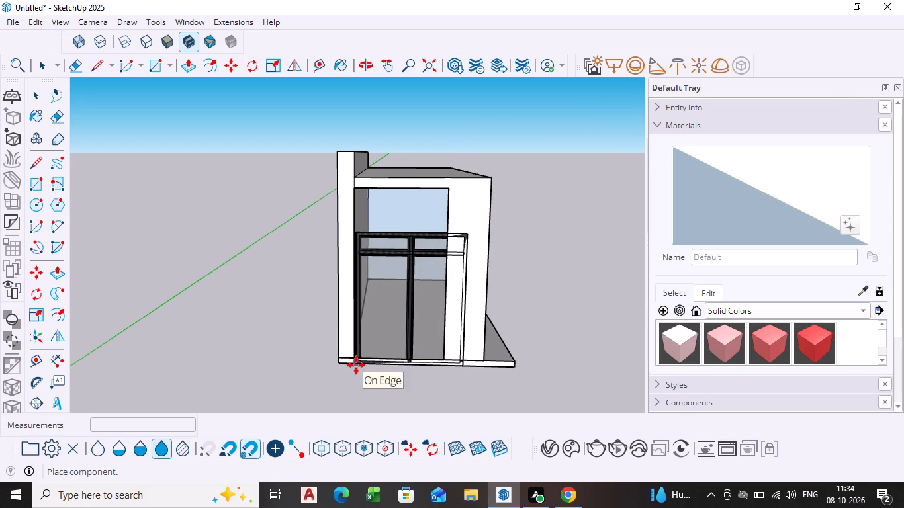
Place the downloaded window component at the bottom corner of the block's end opening, beside the raised side wall.
scroll(345, 359, up, 2)
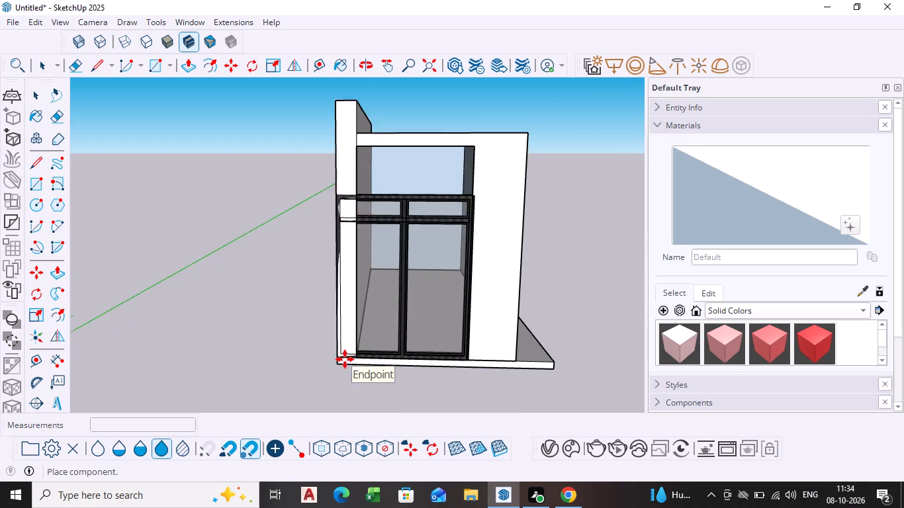
scroll(345, 359, up, 5)
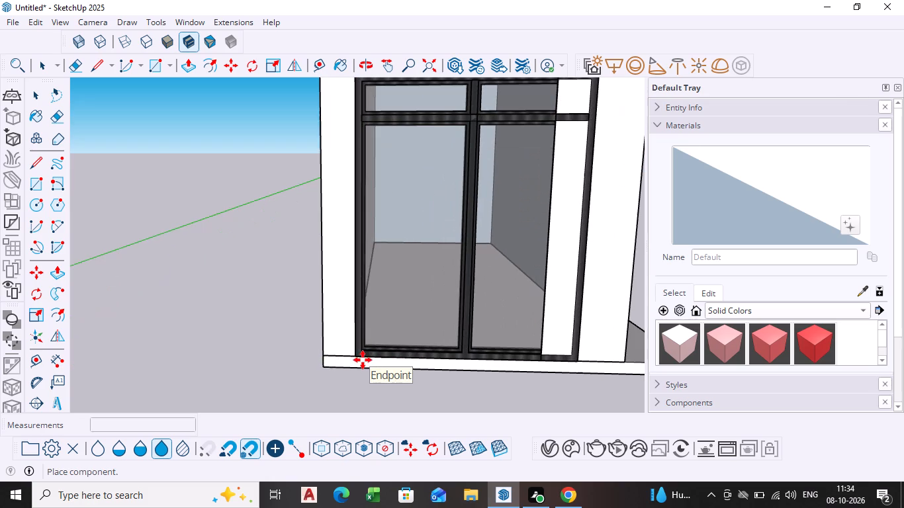
scroll(361, 360, up, 4)
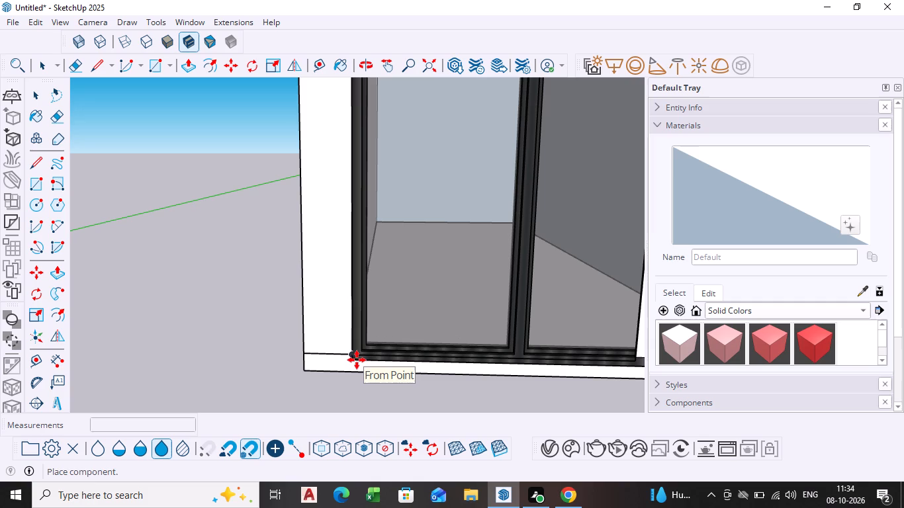
scroll(349, 353, up, 5)
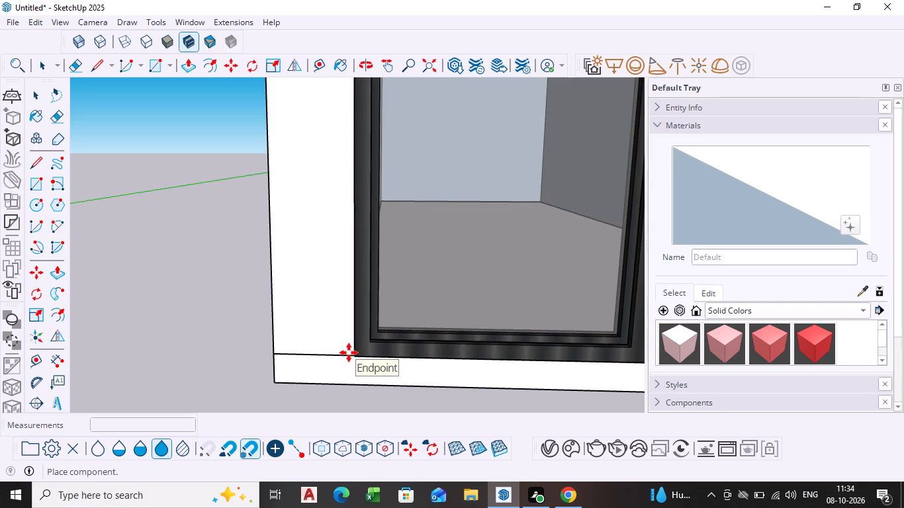
click(349, 353)
Scale the placed window uniformly from its upper outer corner by a factor of 0.99.
scroll(352, 354, down, 14)
shift+middle_drag(326, 372, 313, 372)
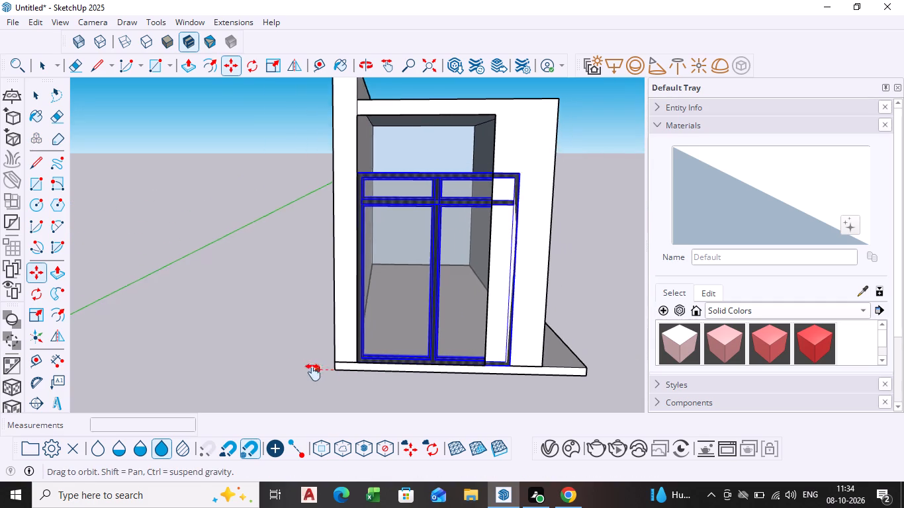
shift+middle_drag(313, 372, 172, 372)
scroll(253, 341, down, 1)
middle_drag(253, 341, 185, 356)
scroll(185, 356, up, 5)
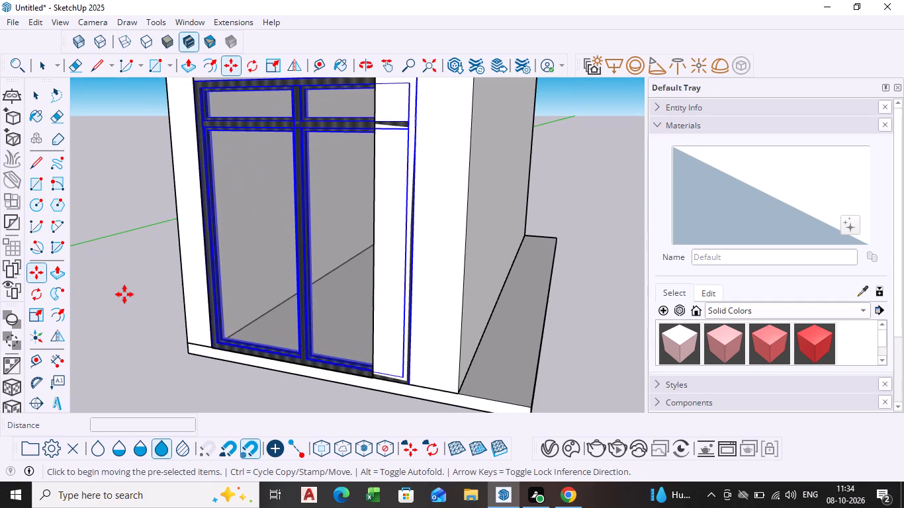
key(space)
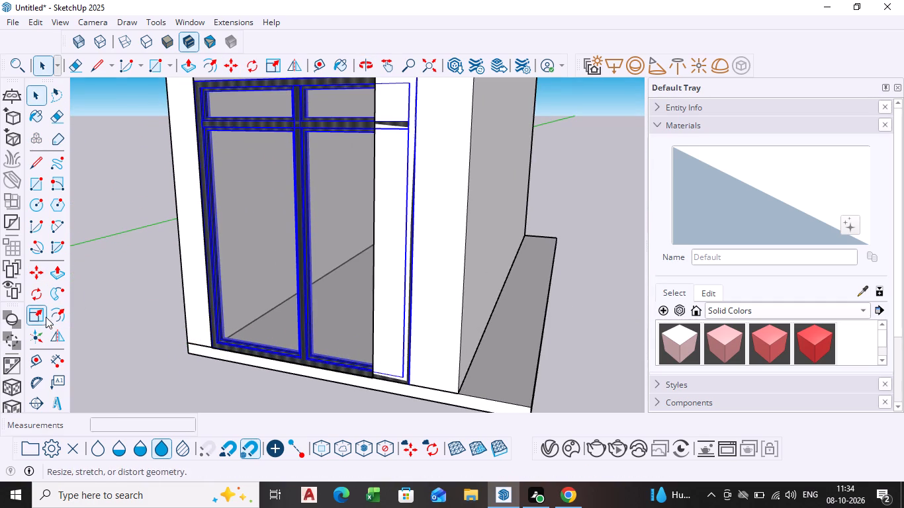
click(46, 317)
middle_drag(355, 247, 335, 368)
scroll(339, 322, down, 1)
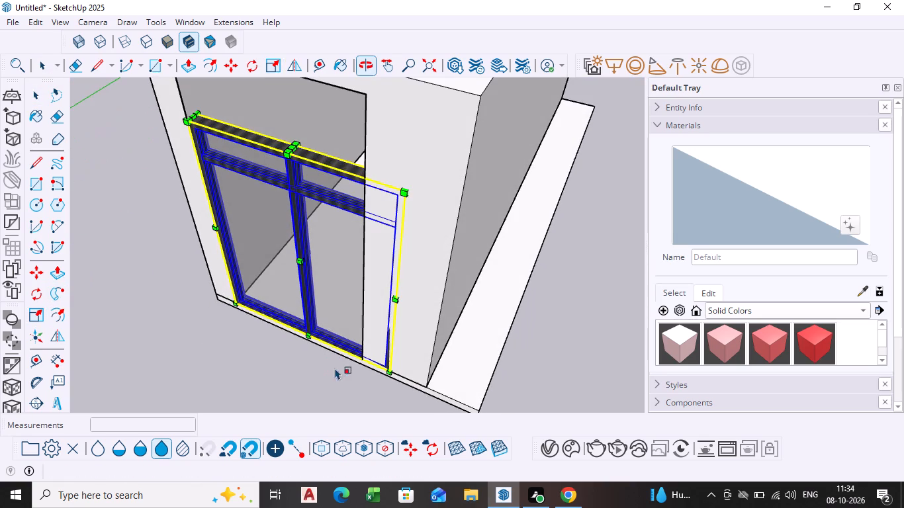
click(407, 192)
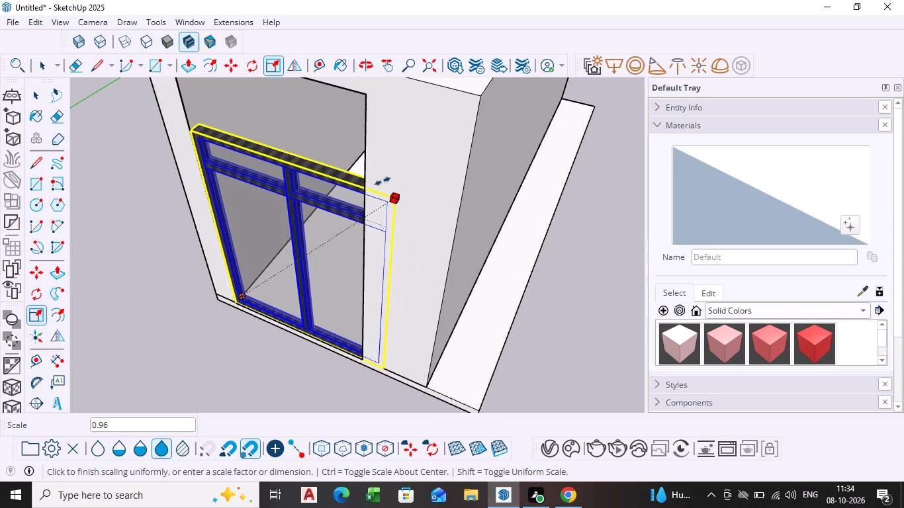
click(373, 157)
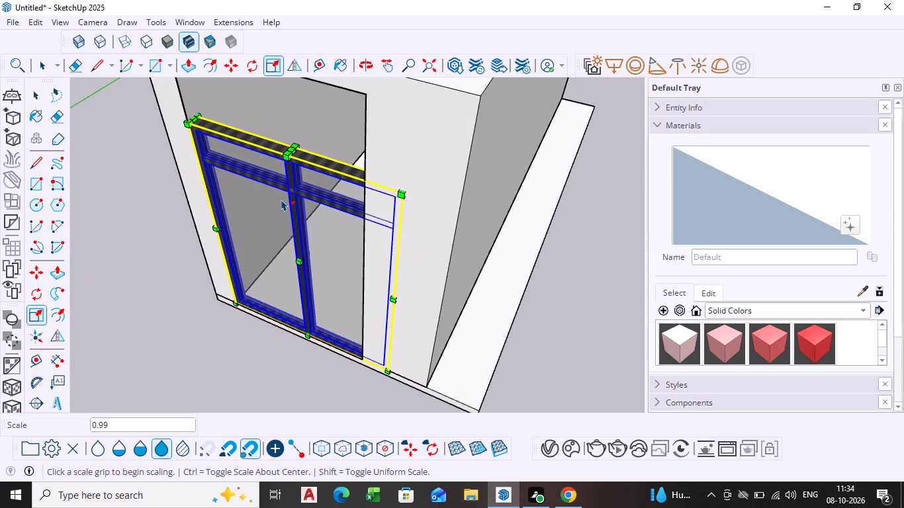
Scale the window's width to about 0.85 so its outer side meets the opening's side edge.
middle_drag(270, 203, 365, 259)
scroll(370, 253, up, 3)
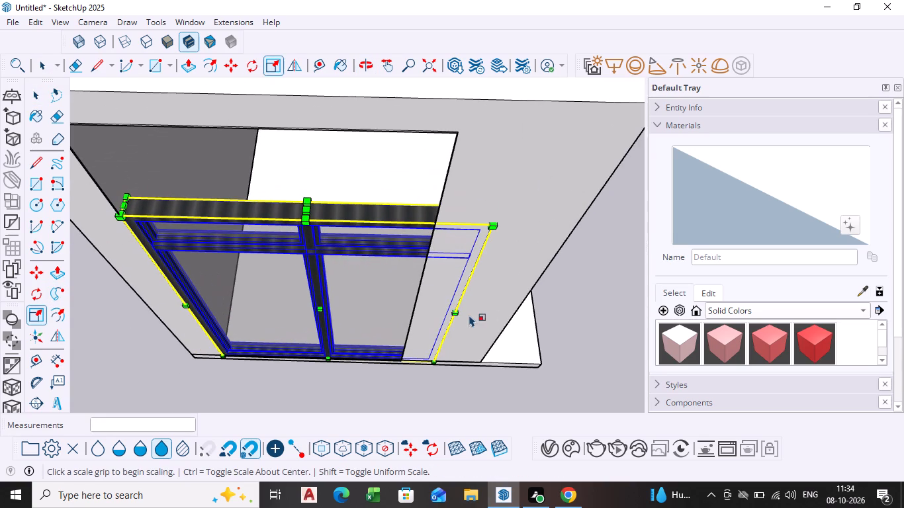
click(457, 312)
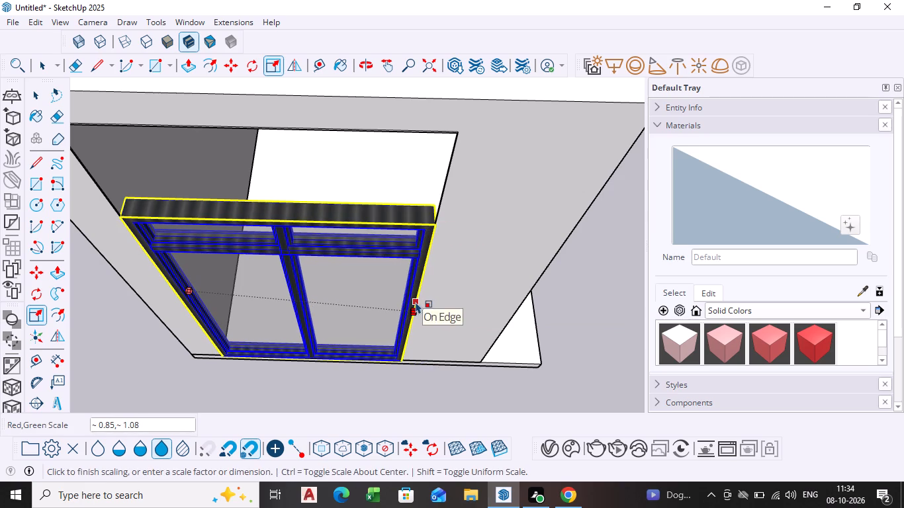
click(416, 302)
Scale the window's height along the blue axis to about 1.29 so its top meets the opening's upper edge.
scroll(266, 212, up, 4)
middle_drag(274, 202, 285, 257)
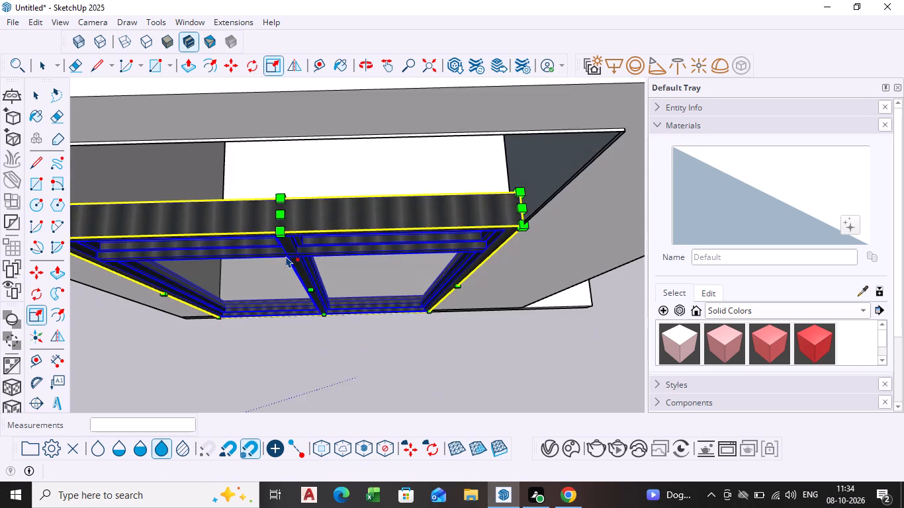
middle_drag(286, 255, 293, 270)
scroll(294, 232, up, 5)
scroll(247, 308, down, 7)
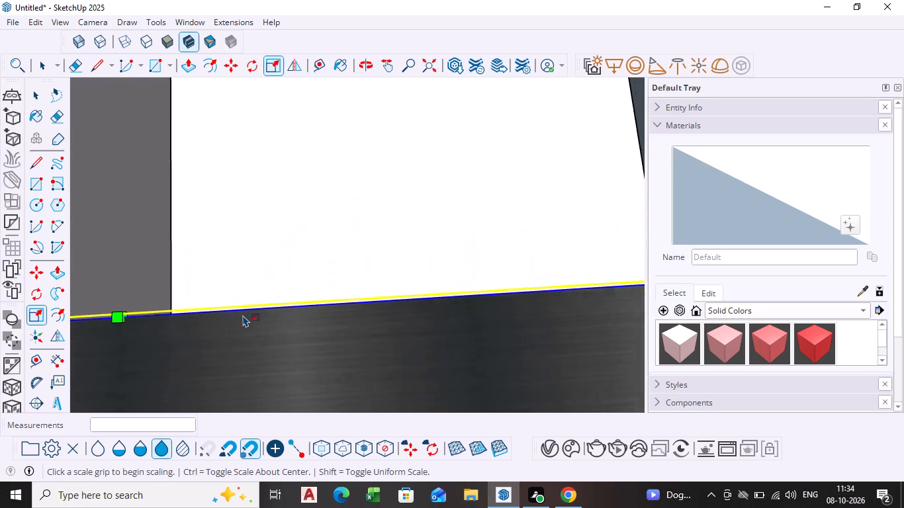
scroll(243, 315, down, 20)
scroll(243, 315, down, 2)
click(219, 357)
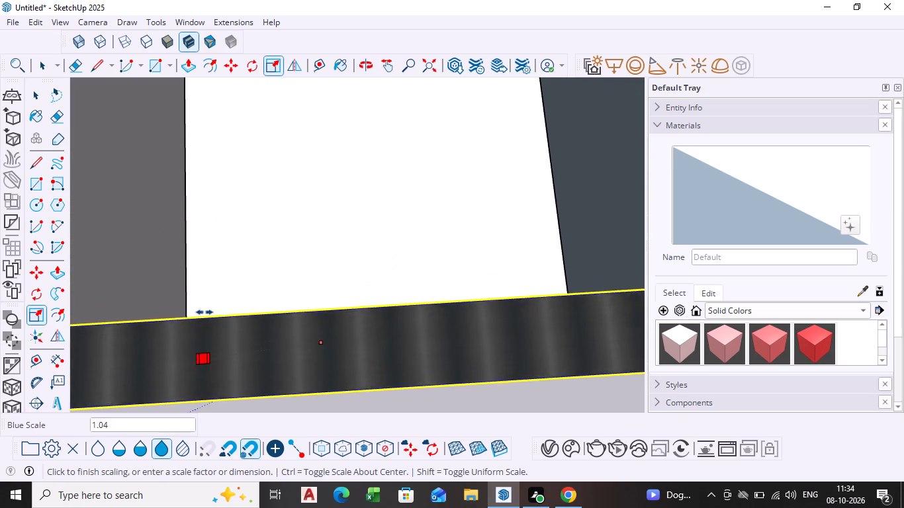
scroll(204, 312, down, 14)
scroll(204, 312, down, 20)
scroll(204, 312, down, 2)
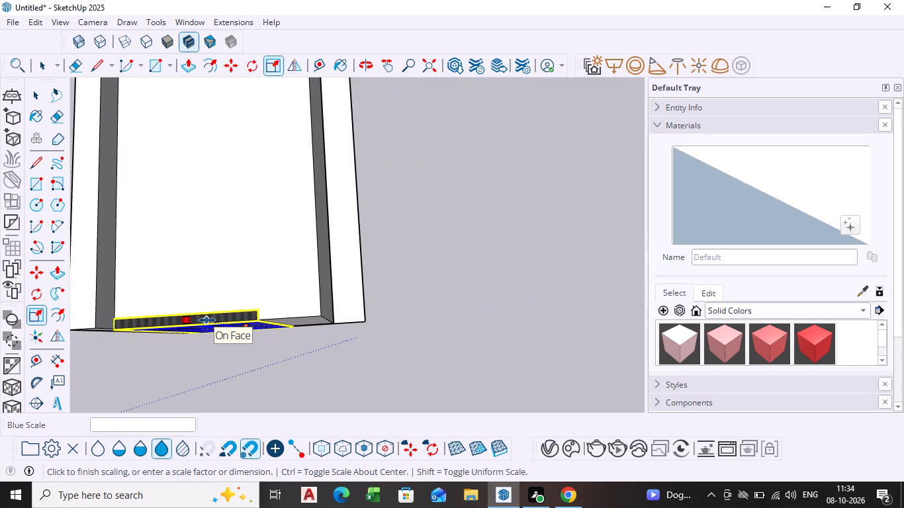
scroll(207, 321, down, 1)
middle_drag(206, 321, 268, 142)
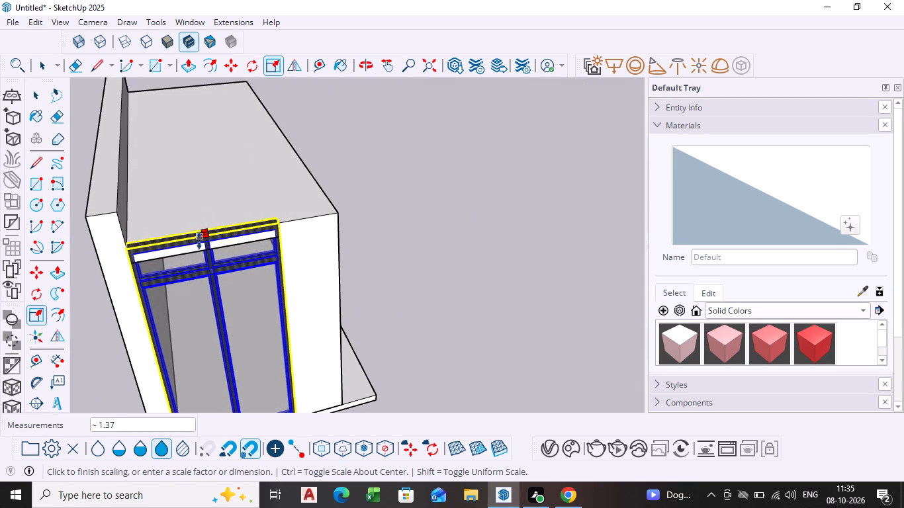
scroll(212, 258, up, 4)
middle_drag(212, 258, 212, 206)
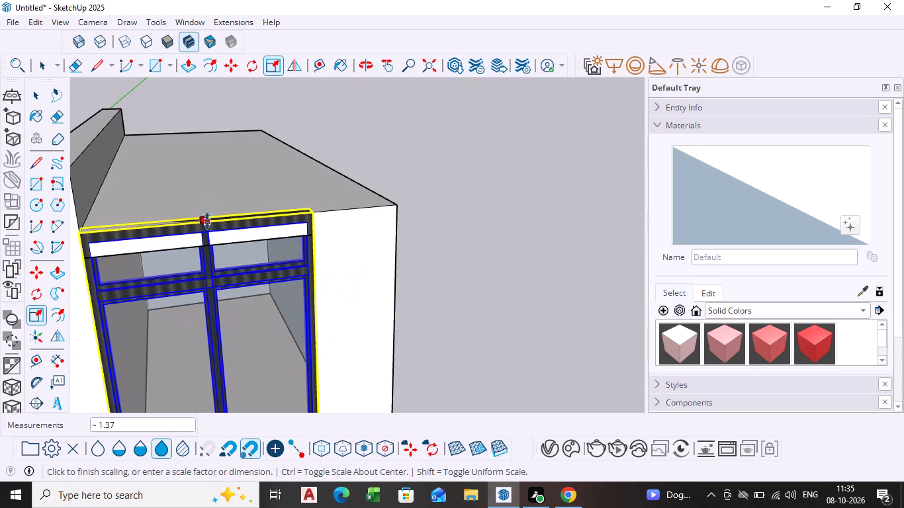
click(208, 243)
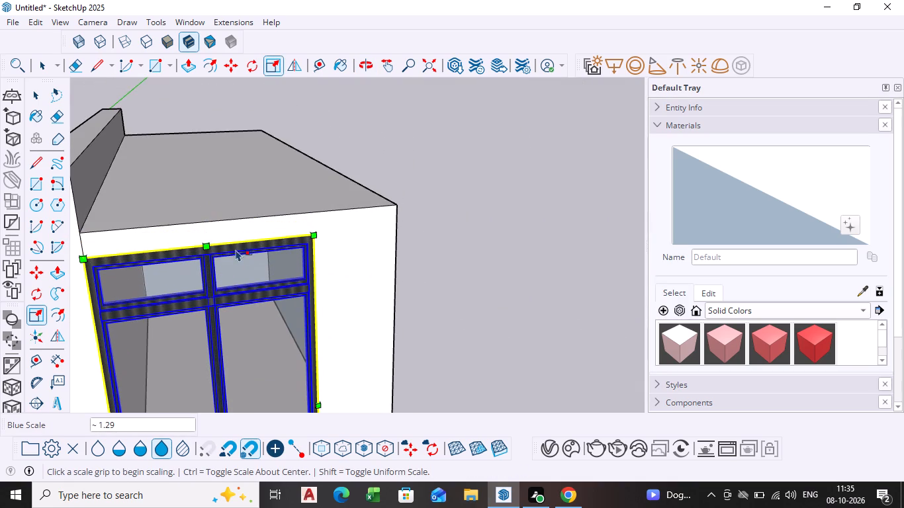
Inside the window component, stretch the horizontal transom bar's face down almost to the bottom frame with Scale.
scroll(355, 264, down, 2)
middle_drag(239, 333, 231, 177)
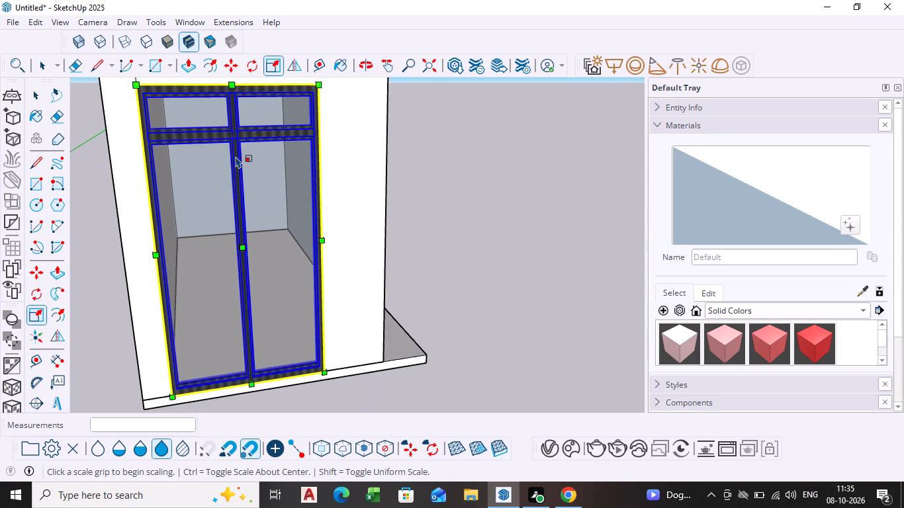
scroll(236, 152, up, 4)
key(space)
triple_click(238, 128)
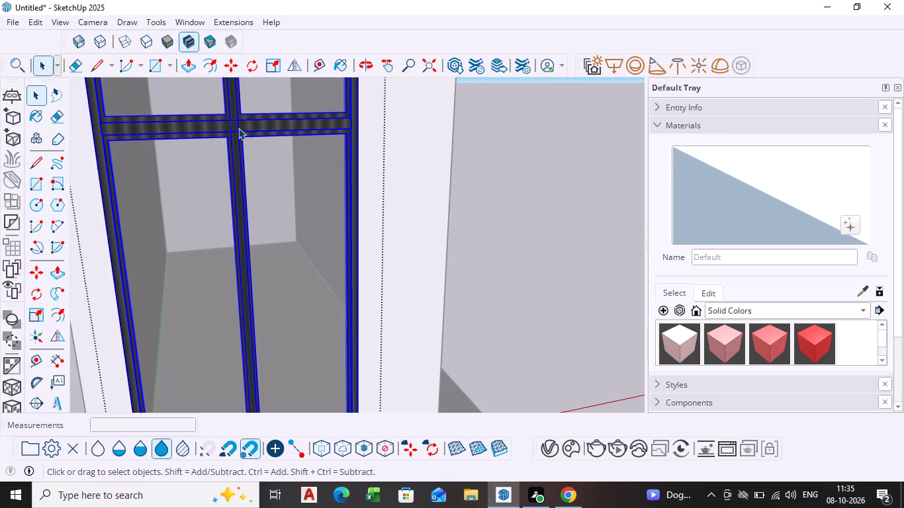
double_click(238, 128)
click(238, 126)
triple_click(223, 124)
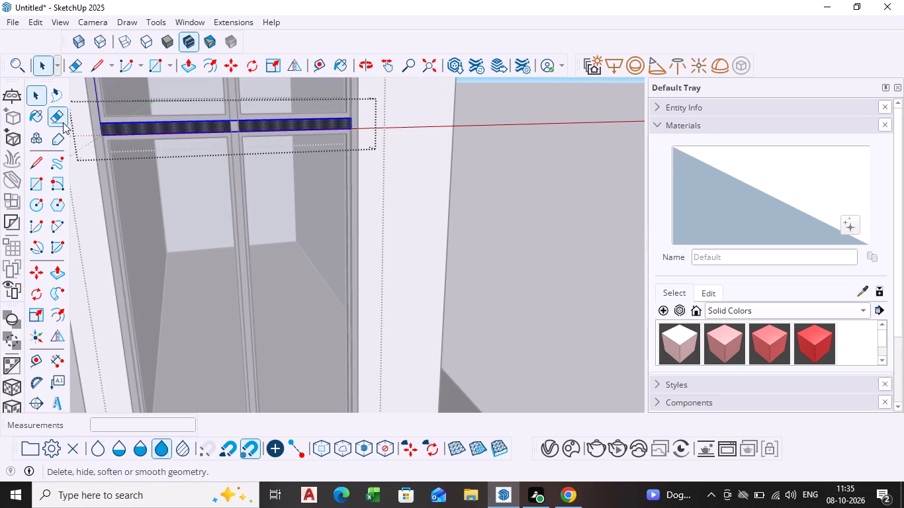
click(32, 308)
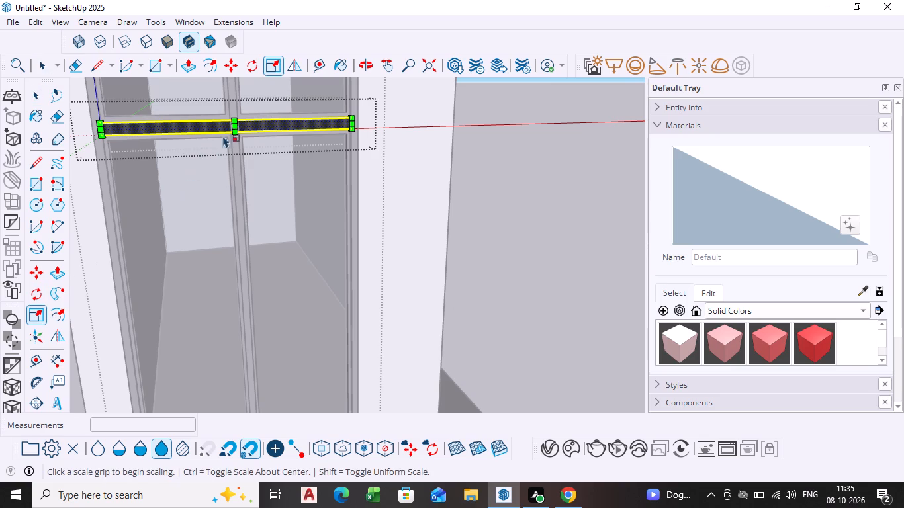
click(236, 118)
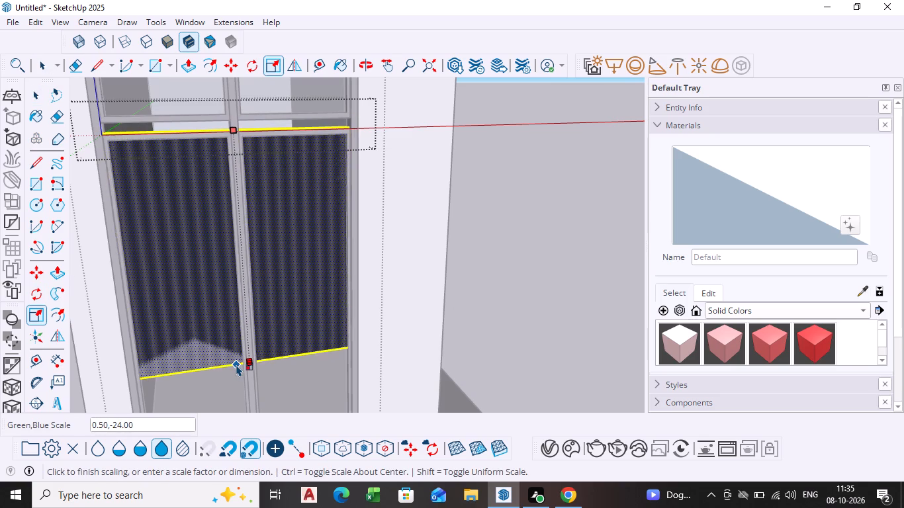
scroll(236, 364, down, 3)
shift+middle_drag(236, 364, 230, 187)
scroll(230, 187, up, 1)
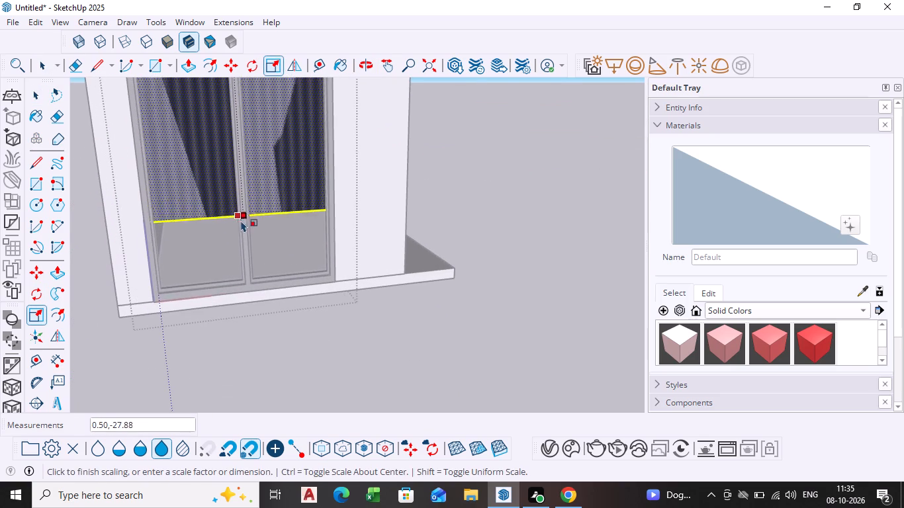
click(241, 261)
Scale the stretched bar's upper edge down by 1.50, 0.15 to form a low band across the bottom of the panes.
scroll(265, 216, down, 4)
shift+middle_drag(255, 206, 244, 294)
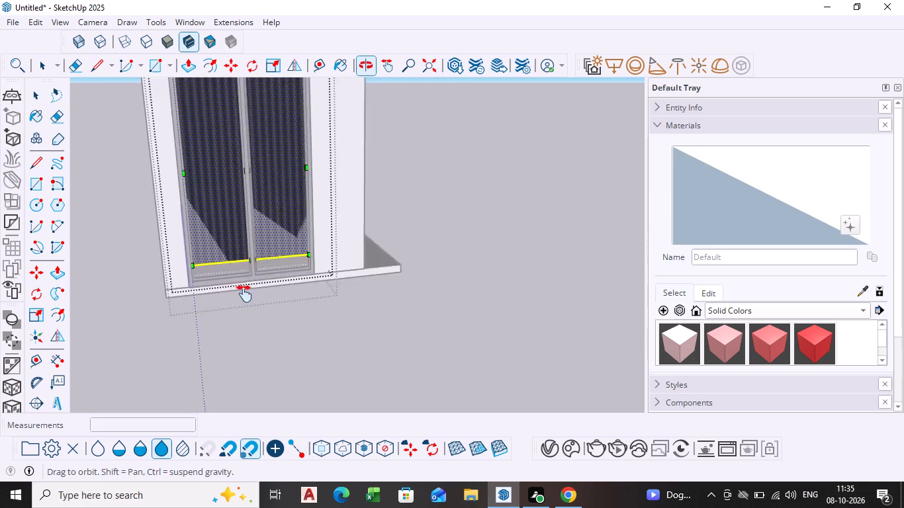
shift+middle_drag(244, 294, 234, 362)
middle_drag(216, 229, 222, 277)
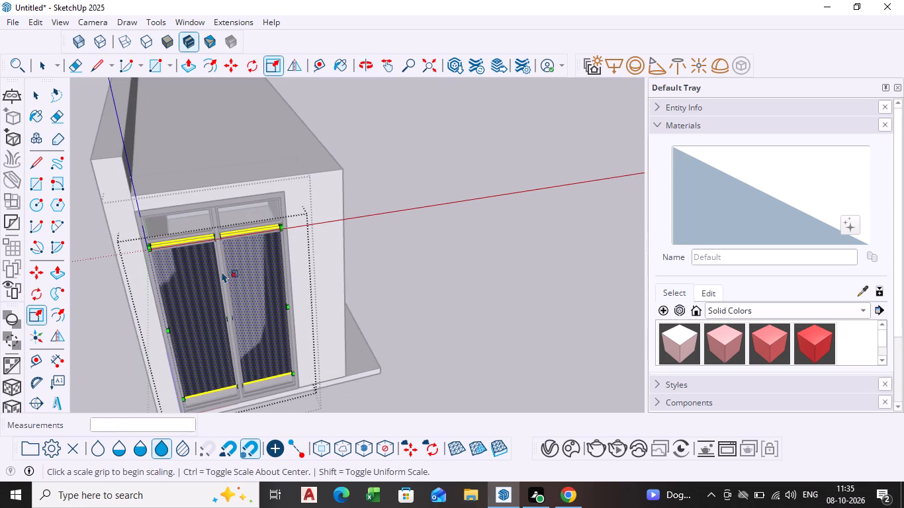
click(213, 234)
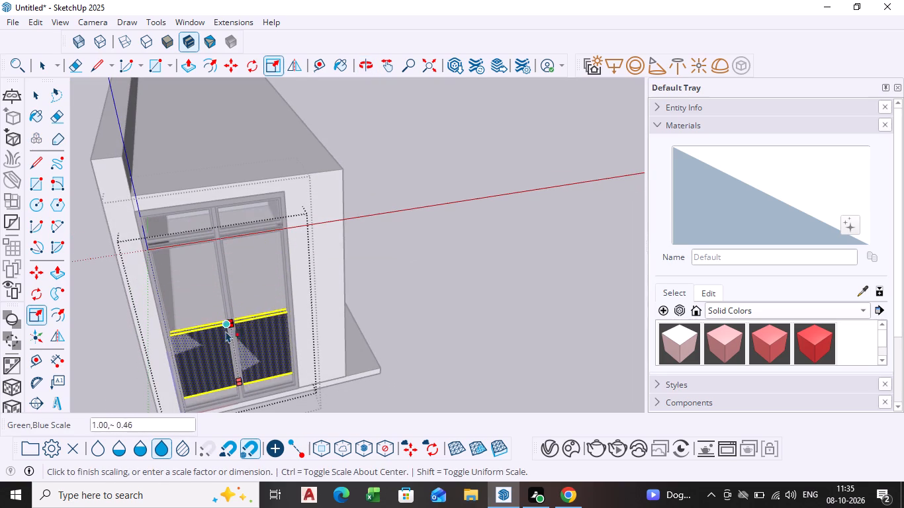
click(230, 368)
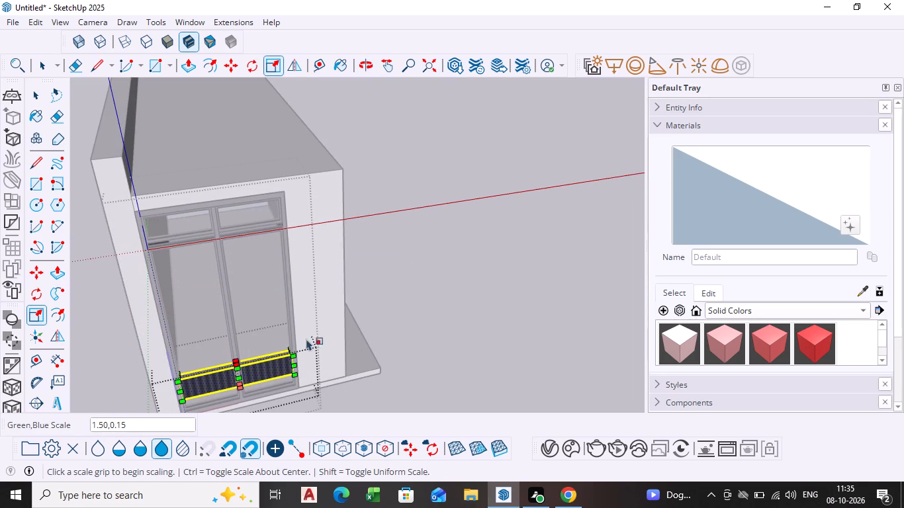
key(space)
click(452, 283)
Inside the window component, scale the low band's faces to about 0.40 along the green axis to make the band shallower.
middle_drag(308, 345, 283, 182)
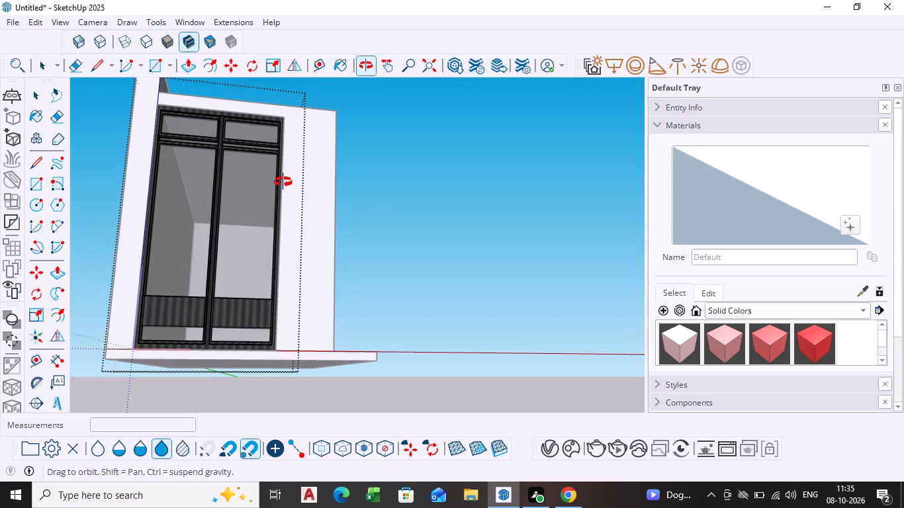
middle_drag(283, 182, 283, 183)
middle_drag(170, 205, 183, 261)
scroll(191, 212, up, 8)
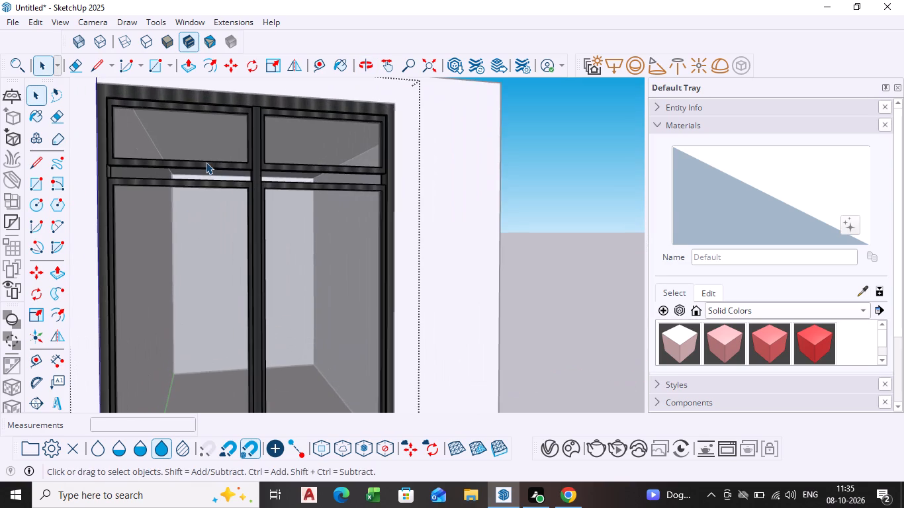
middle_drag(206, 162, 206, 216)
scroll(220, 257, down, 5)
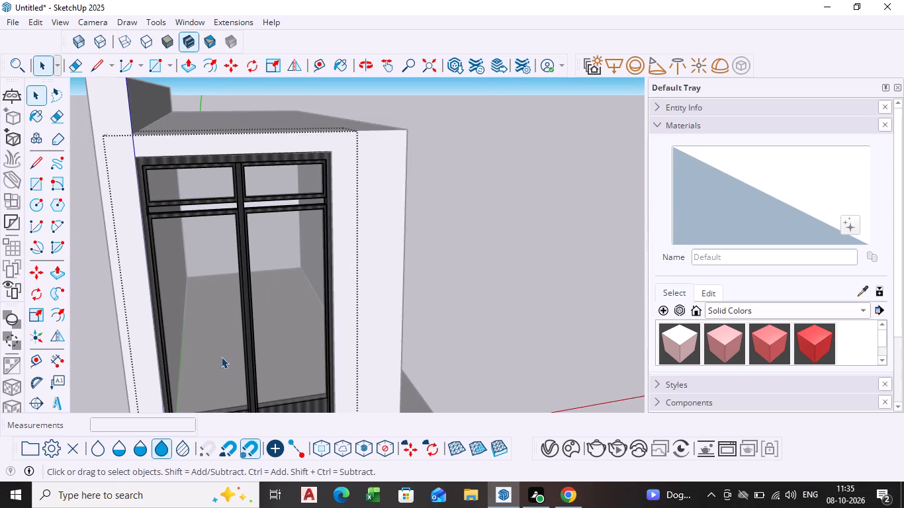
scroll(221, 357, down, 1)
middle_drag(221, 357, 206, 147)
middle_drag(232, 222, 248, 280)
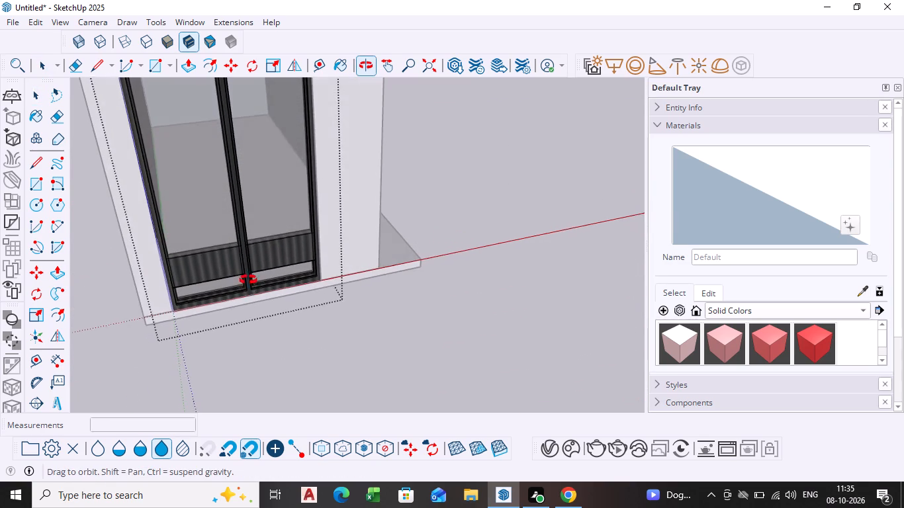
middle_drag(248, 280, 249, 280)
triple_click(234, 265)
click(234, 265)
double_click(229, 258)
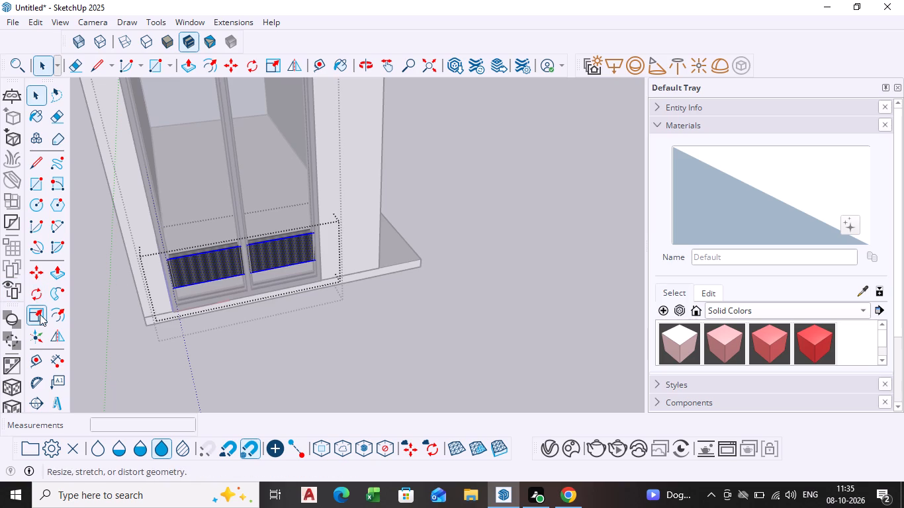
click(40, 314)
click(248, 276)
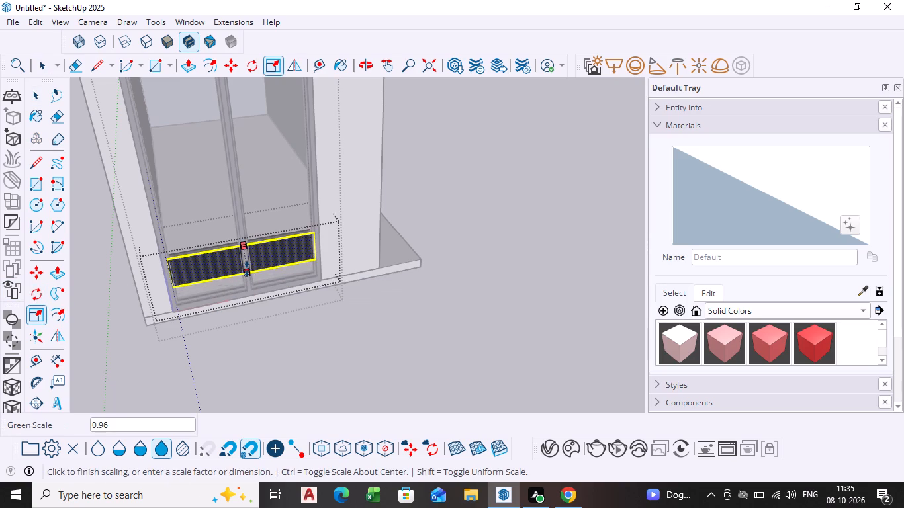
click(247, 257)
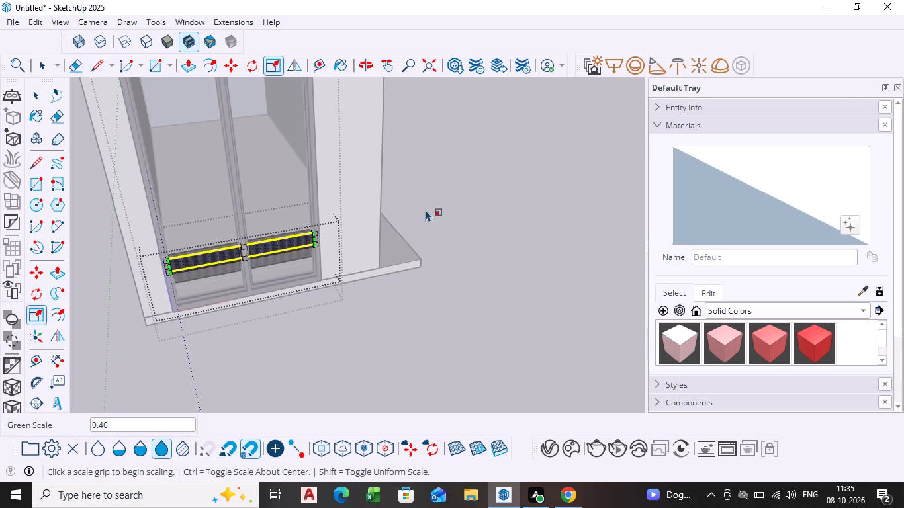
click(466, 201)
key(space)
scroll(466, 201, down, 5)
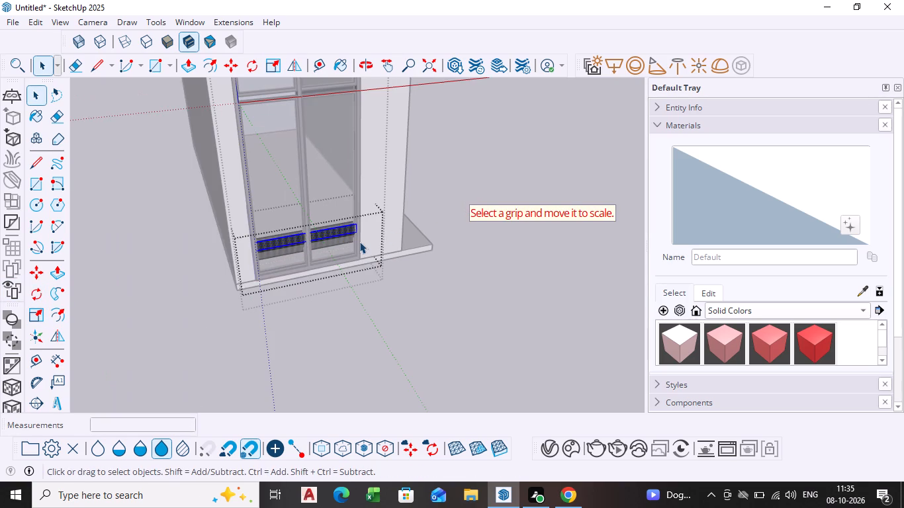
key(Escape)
Examine the rescaled low band and the panes beside it from the front of the window.
scroll(384, 235, down, 2)
middle_drag(384, 235, 344, 192)
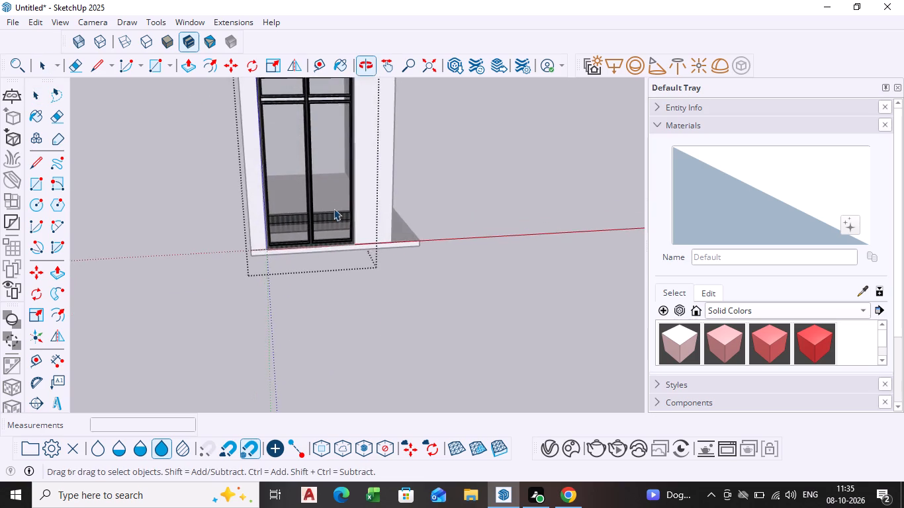
scroll(282, 279, up, 5)
scroll(335, 173, up, 4)
click(311, 218)
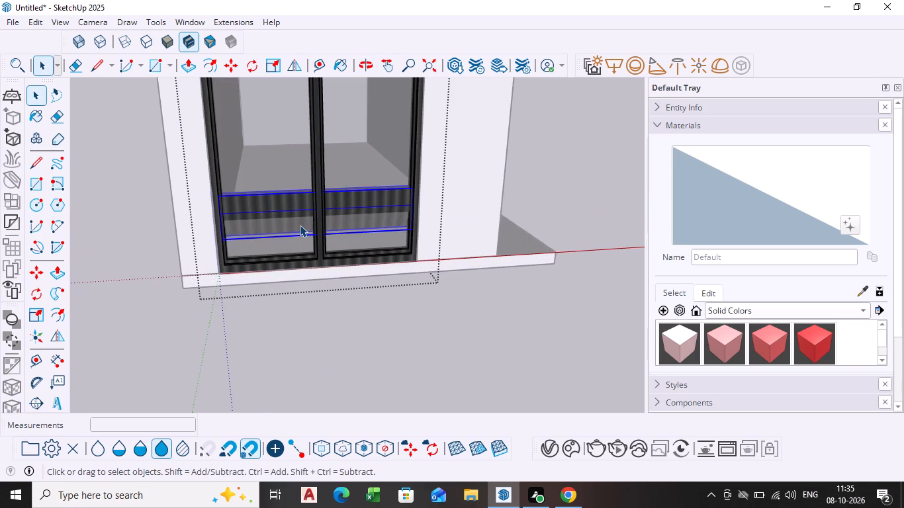
triple_click(300, 225)
double_click(300, 225)
scroll(541, 165, down, 6)
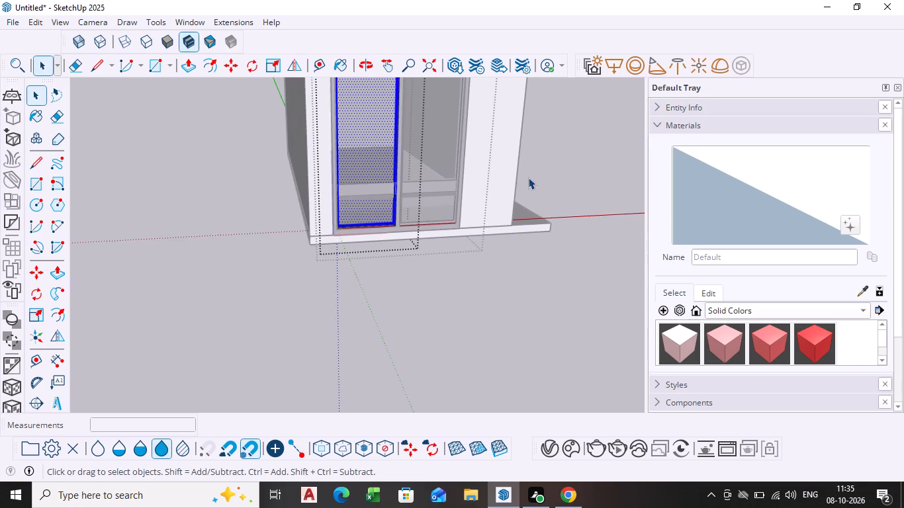
click(637, 159)
scroll(554, 175, down, 5)
scroll(498, 185, down, 1)
shift+middle_drag(498, 185, 402, 253)
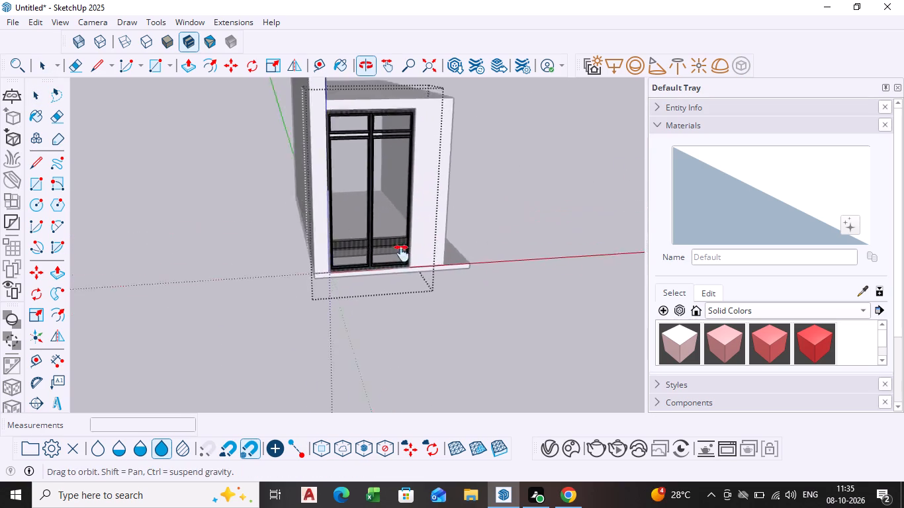
shift+middle_drag(402, 253, 374, 270)
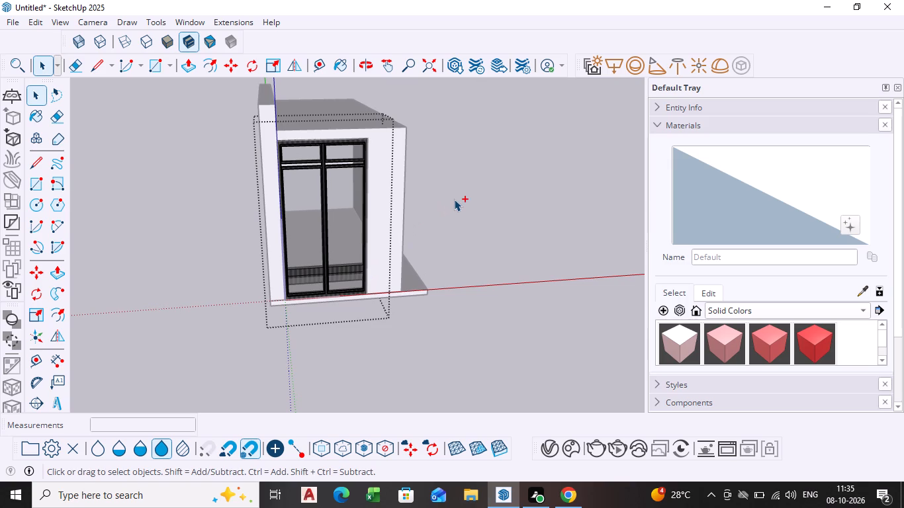
Undo the transom bar's stretching and scaling edits inside the window component, and leave the component.
key(ctrl+z)
key(ctrl+z)
key(ctrl+z)
key(ctrl+z)
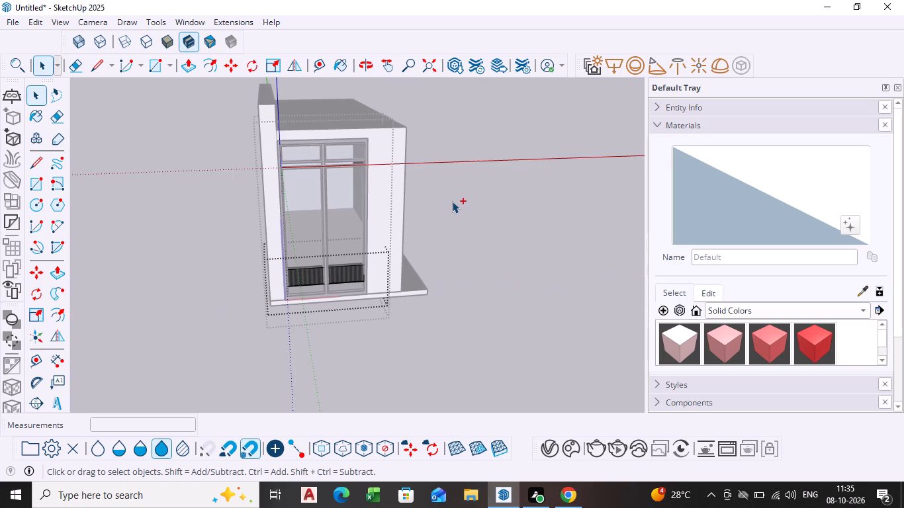
key(ctrl+z)
key(ctrl+z)
key(ctrl+z)
key(ctrl+z)
key(ctrl+z)
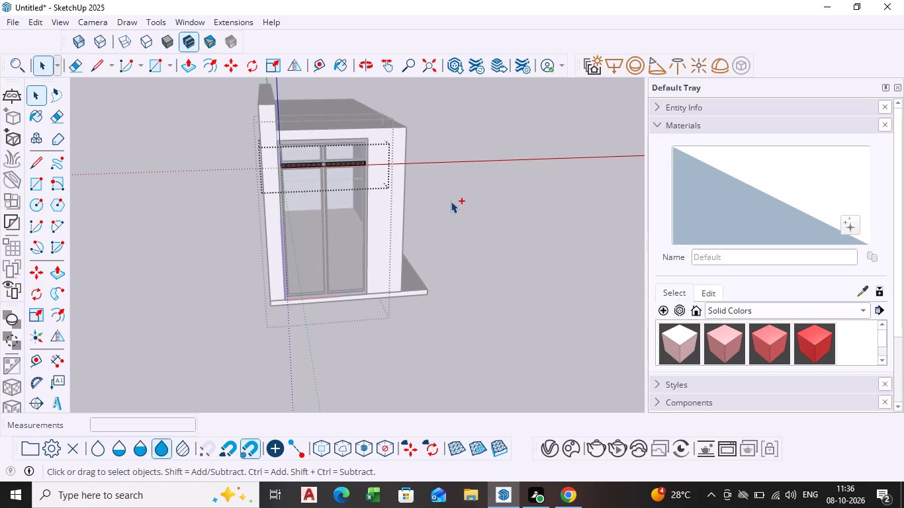
key(ctrl+z)
ctrl+click(451, 201)
key(Escape)
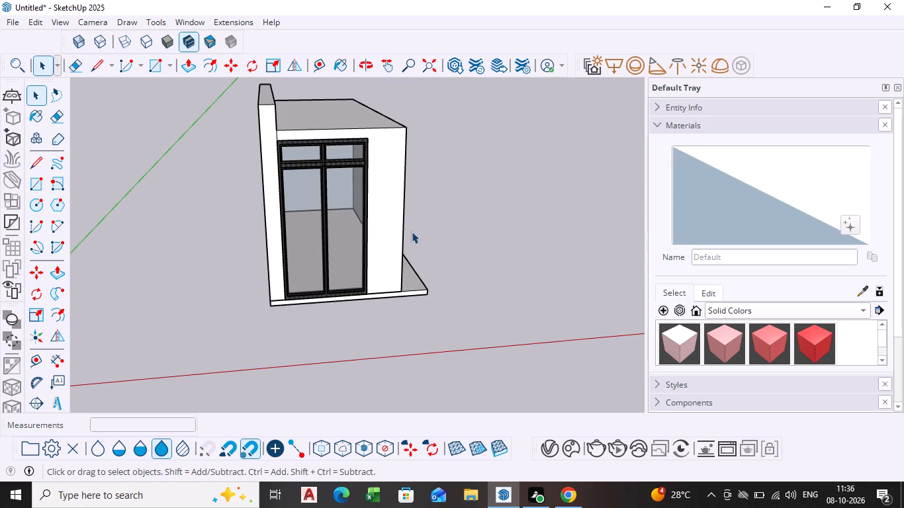
key(ctrl+z)
key(ctrl+z)
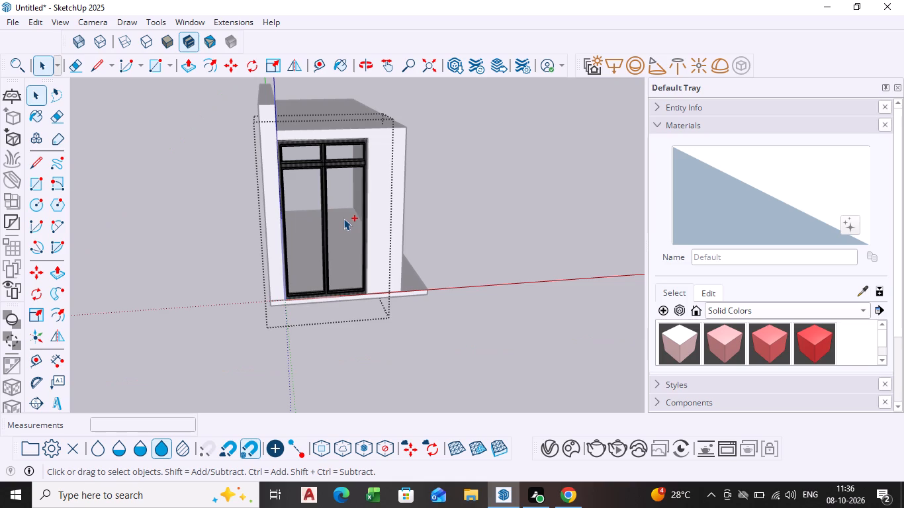
key(ctrl+z)
key(ctrl+z)
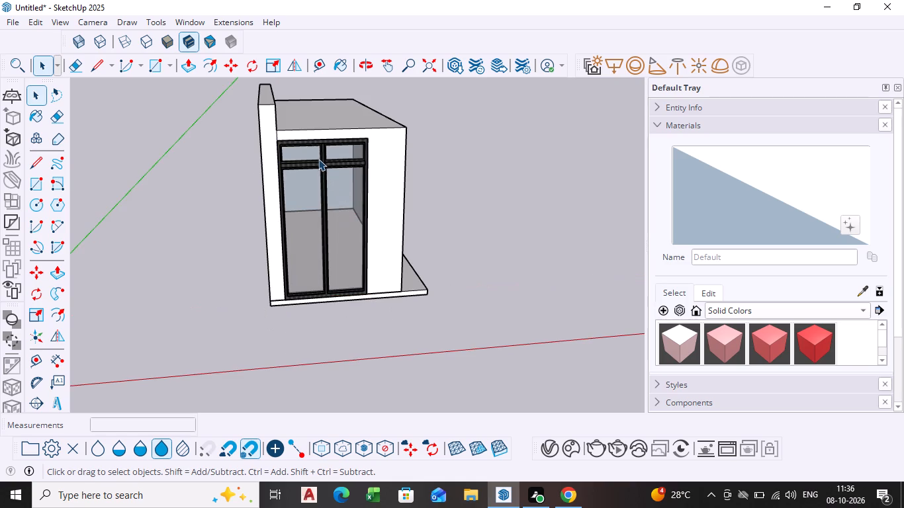
Move the window about 7' 7" out of the opening, clear of the block's front.
click(318, 158)
key(m)
click(318, 158)
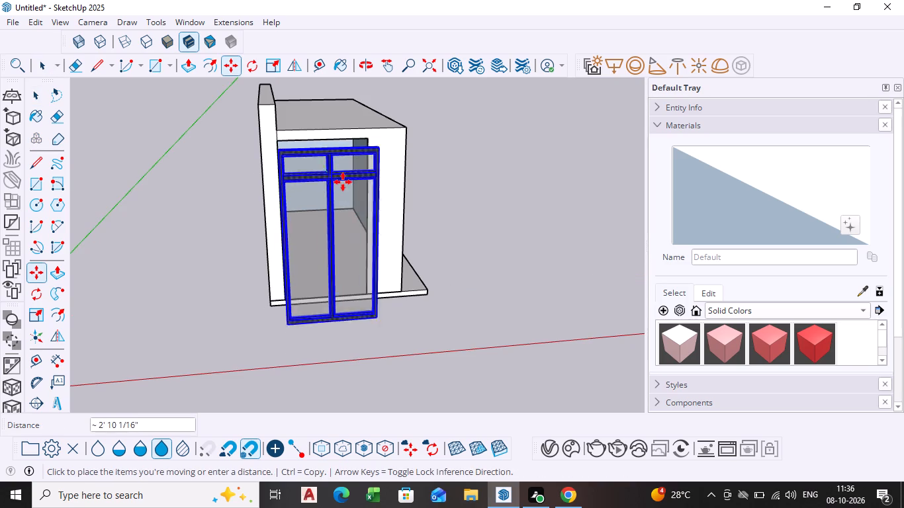
click(383, 191)
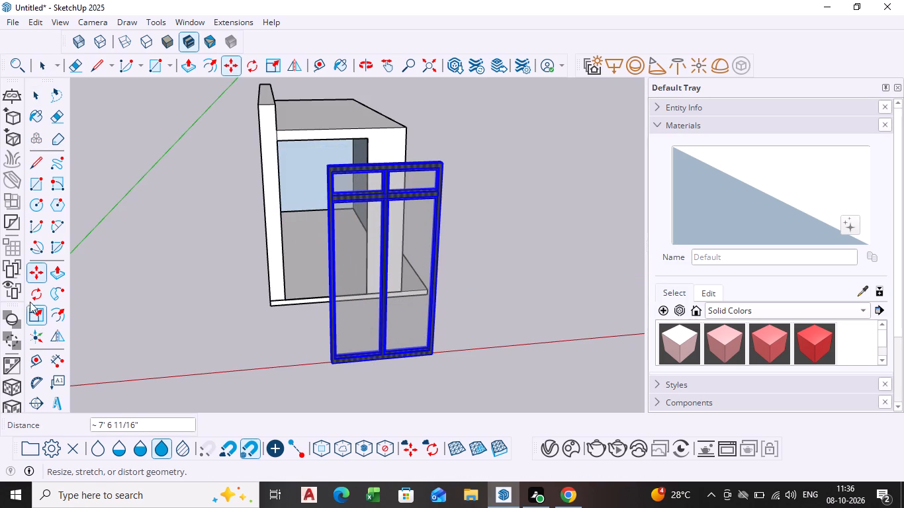
Rotate the window about 180.7° around its lower corner in the front plane, turning it upside down with the transom low.
click(34, 288)
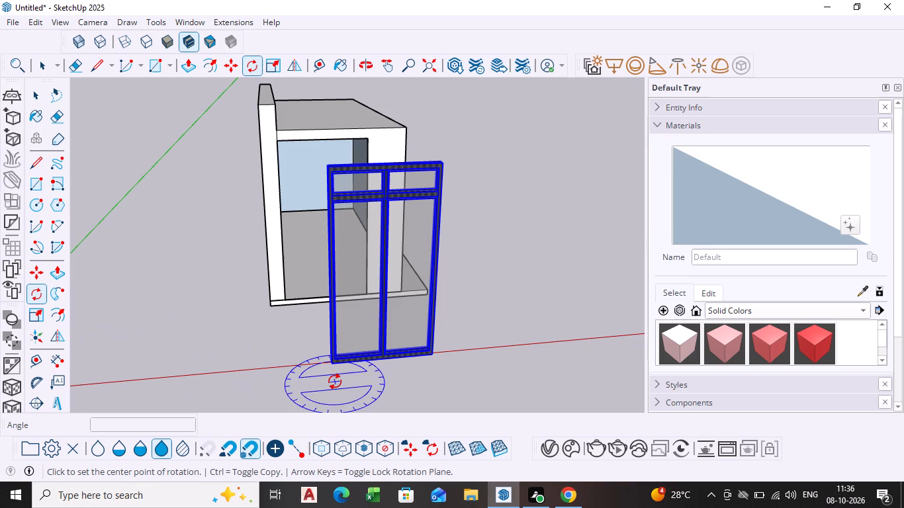
click(334, 362)
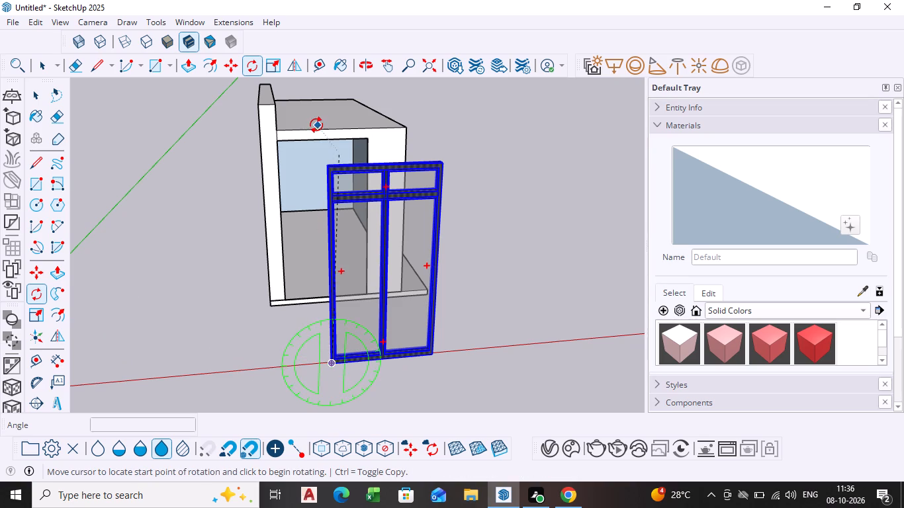
click(306, 124)
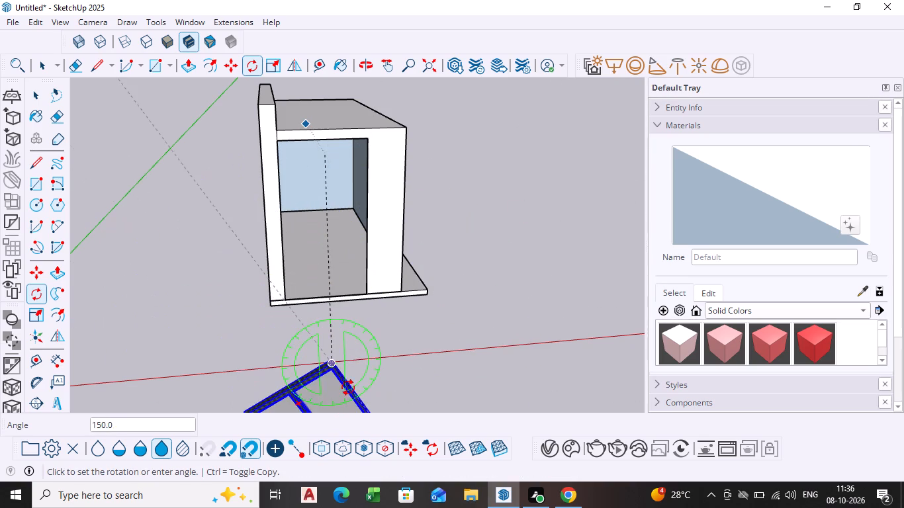
scroll(343, 382, down, 2)
shift+middle_drag(323, 384, 345, 171)
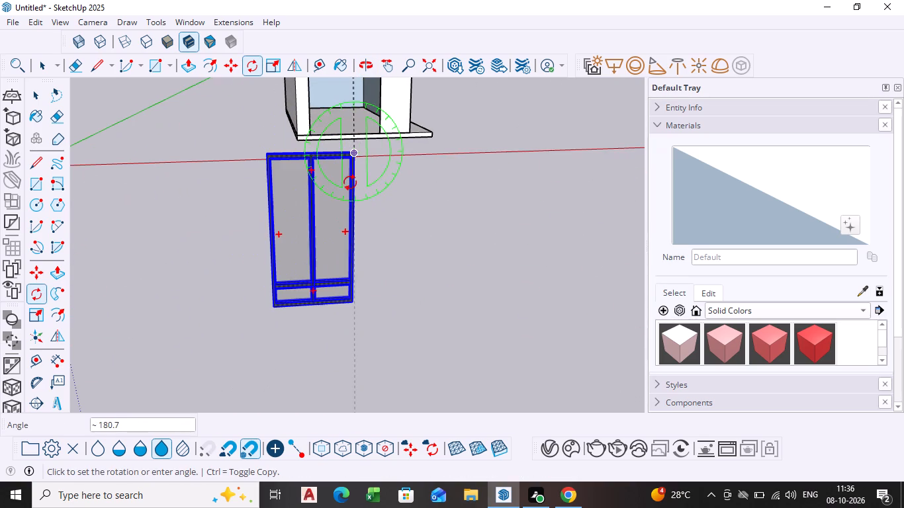
click(355, 185)
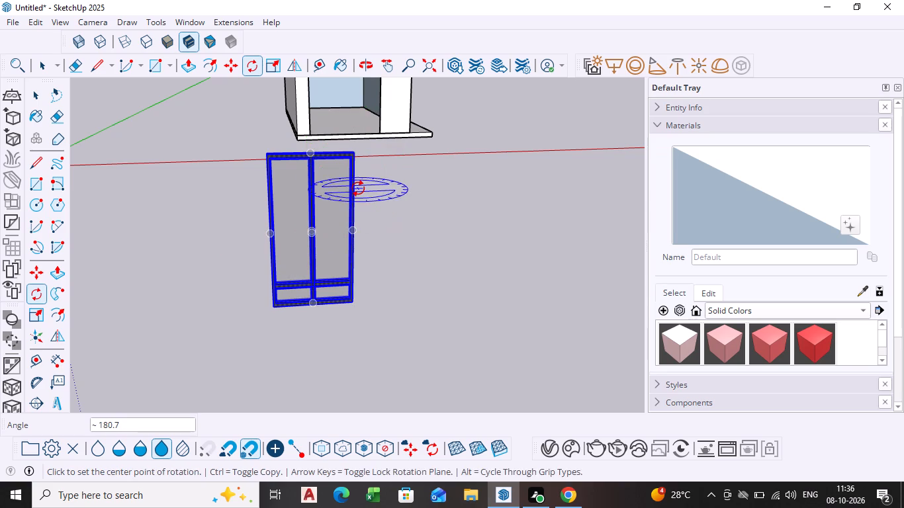
middle_drag(358, 189, 356, 205)
shift+middle_drag(429, 189, 410, 288)
shift+scroll(429, 189, down, 1)
key(Escape)
key(space)
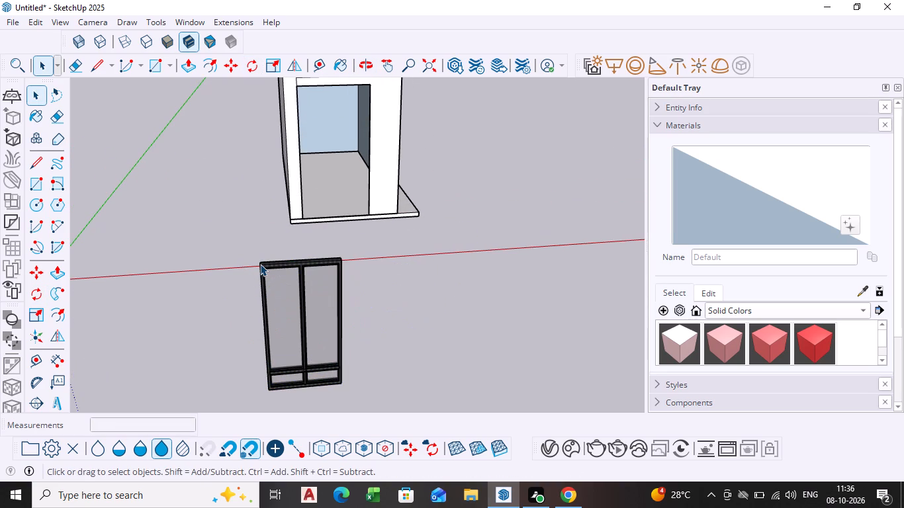
Move the inverted window by its upper corner onto the matching upper corner of the block's end opening.
click(260, 264)
click(39, 275)
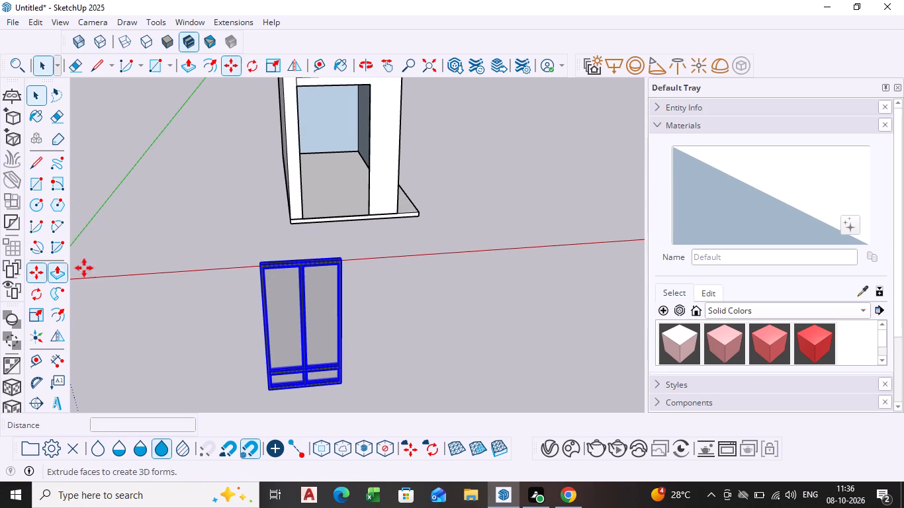
click(263, 262)
scroll(319, 171, down, 2)
shift+middle_drag(319, 171, 296, 368)
scroll(289, 354, up, 5)
shift+middle_drag(287, 353, 298, 116)
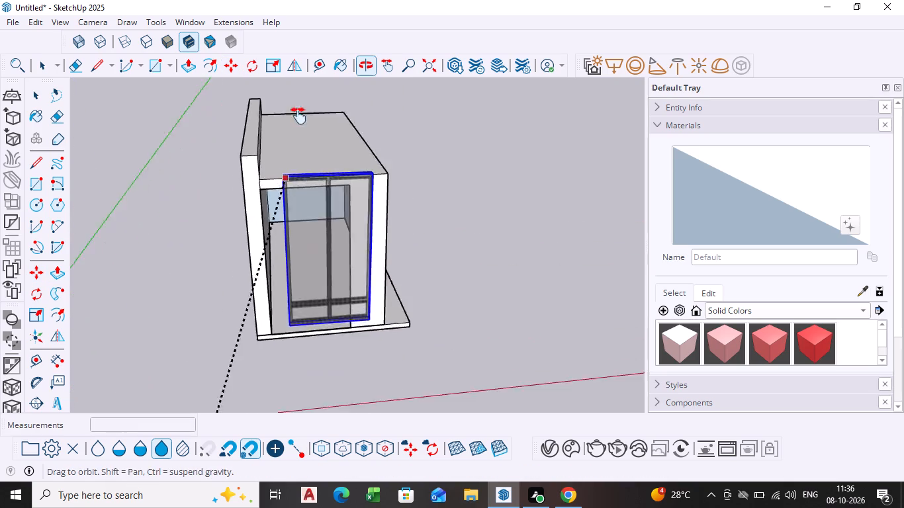
shift+middle_drag(298, 116, 299, 107)
shift+scroll(299, 107, down, 1)
scroll(280, 125, up, 4)
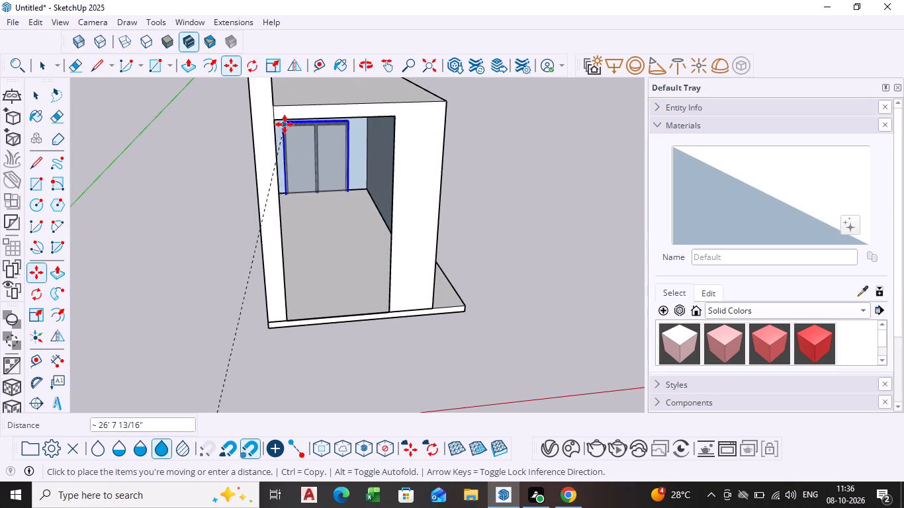
click(275, 122)
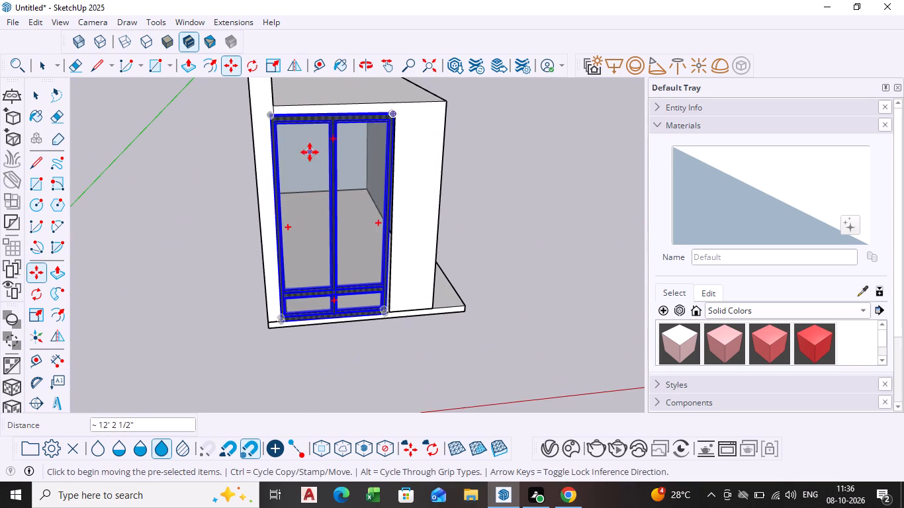
Scale the window's width along the red axis to about 1.03 so its free side meets the opening's side edge.
middle_drag(310, 152, 215, 183)
scroll(269, 173, down, 1)
scroll(297, 172, up, 4)
middle_drag(459, 256, 406, 263)
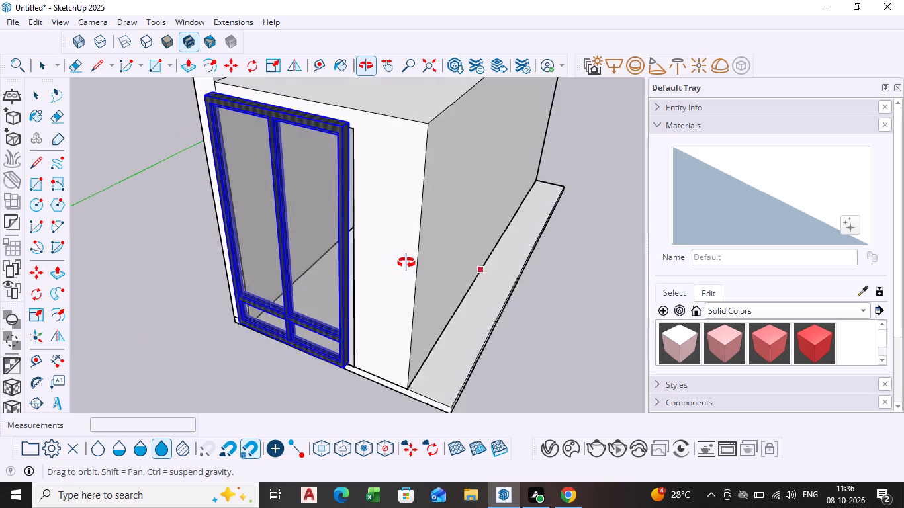
middle_drag(406, 263, 382, 263)
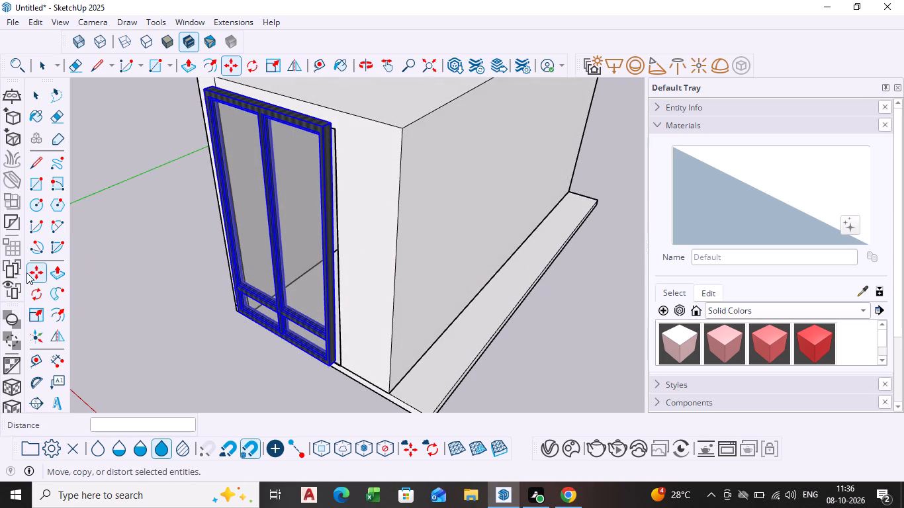
click(45, 311)
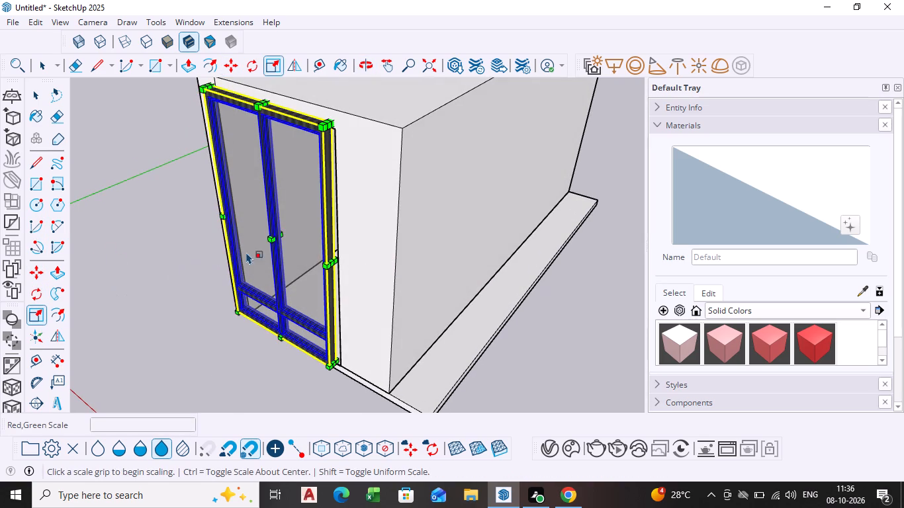
scroll(376, 248, up, 7)
click(309, 267)
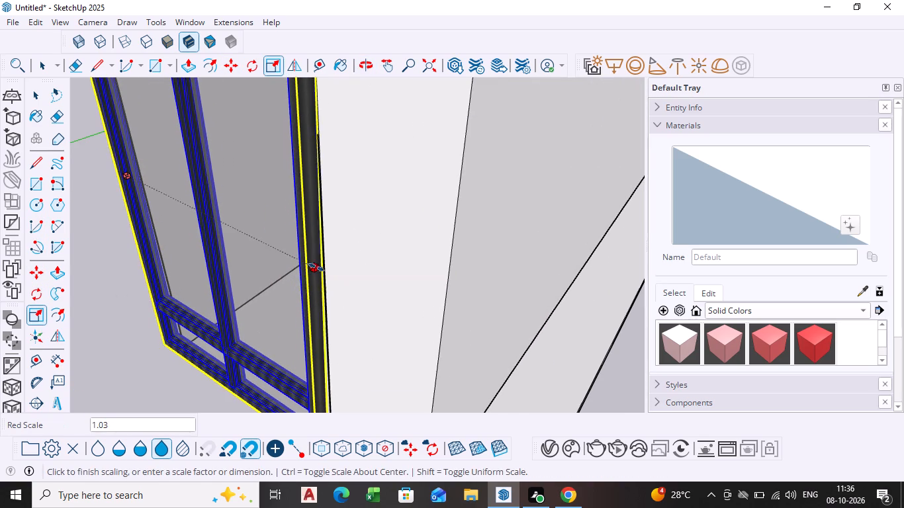
click(319, 268)
scroll(302, 287, down, 2)
middle_drag(301, 288, 423, 190)
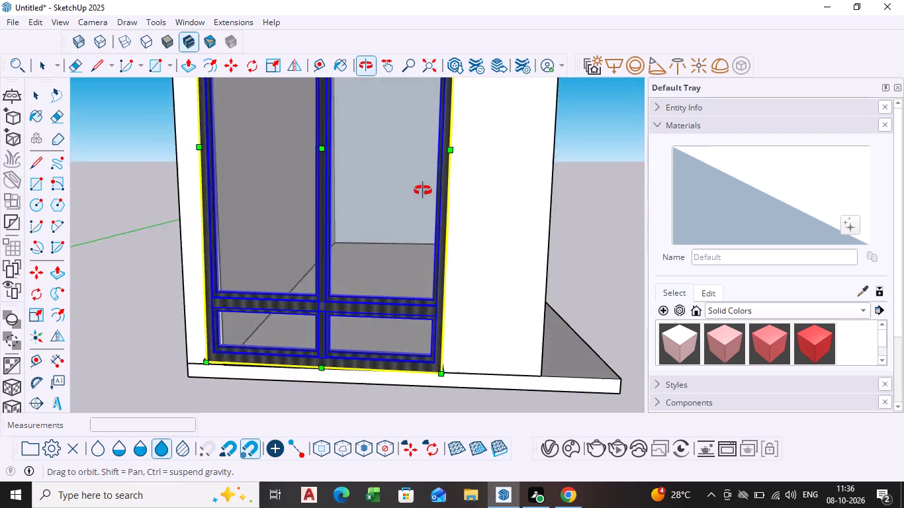
Scale the window's height along the blue axis to about 1.03, extending its lower edge down over the slab's front edge.
middle_drag(423, 190, 512, 92)
scroll(395, 344, up, 3)
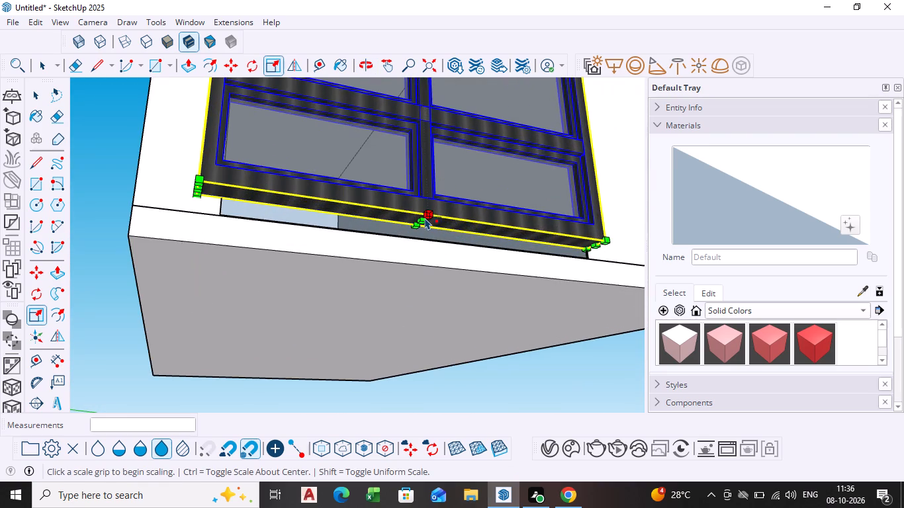
click(423, 222)
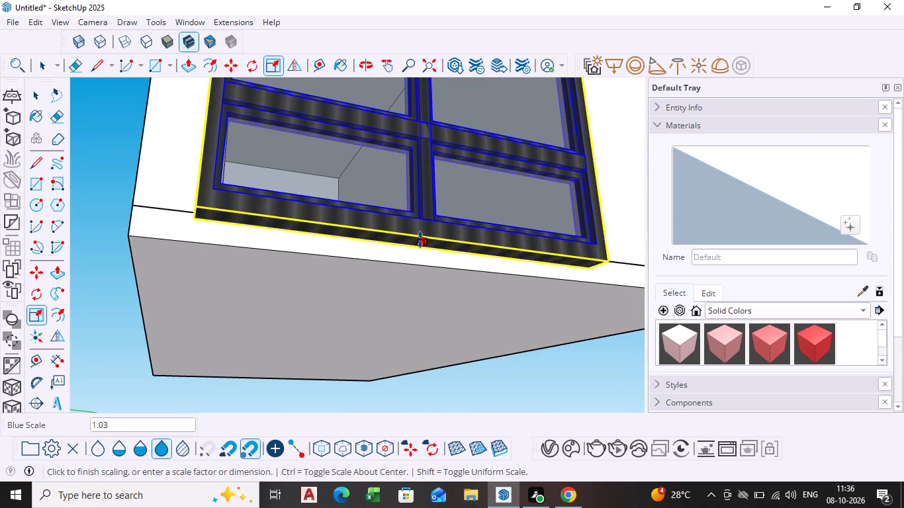
click(420, 239)
Move the window by its upper corner beside the taller side wall onto the matching upper corner of the end opening.
scroll(443, 235, down, 2)
middle_drag(441, 247, 383, 385)
scroll(451, 265, down, 5)
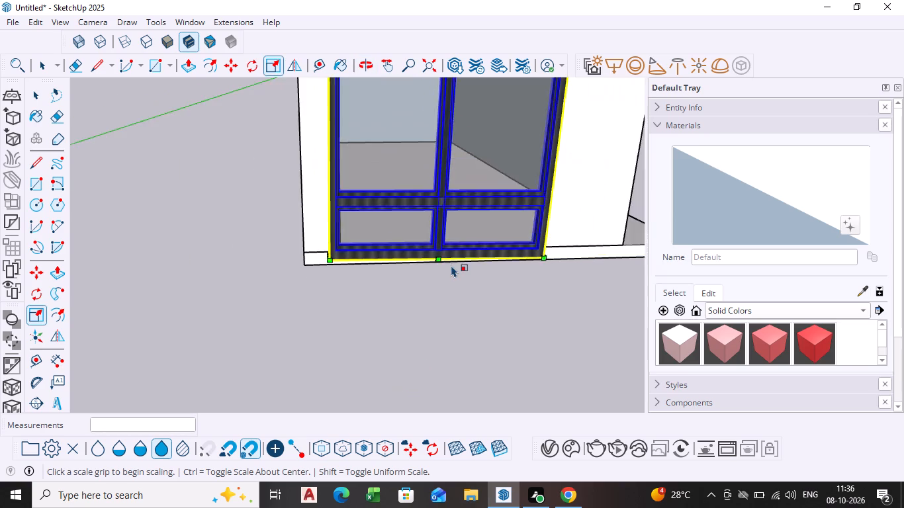
scroll(451, 265, down, 7)
shift+middle_drag(456, 259, 308, 476)
scroll(349, 349, down, 4)
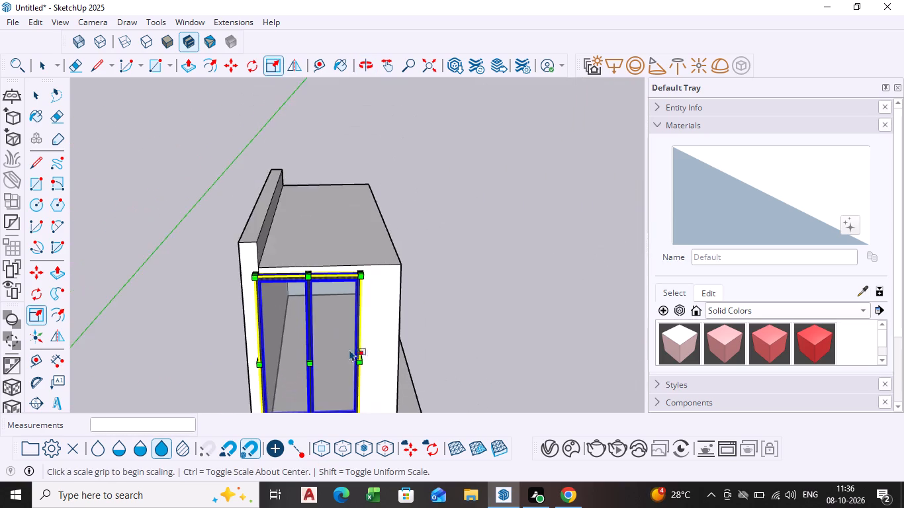
middle_drag(349, 349, 289, 341)
scroll(289, 341, up, 11)
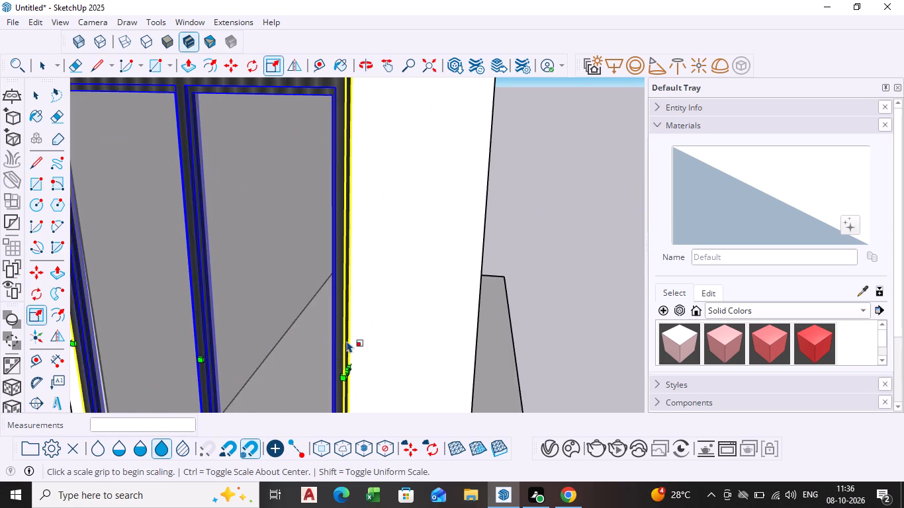
scroll(367, 220, down, 5)
middle_drag(330, 241, 543, 306)
shift+scroll(574, 248, down, 1)
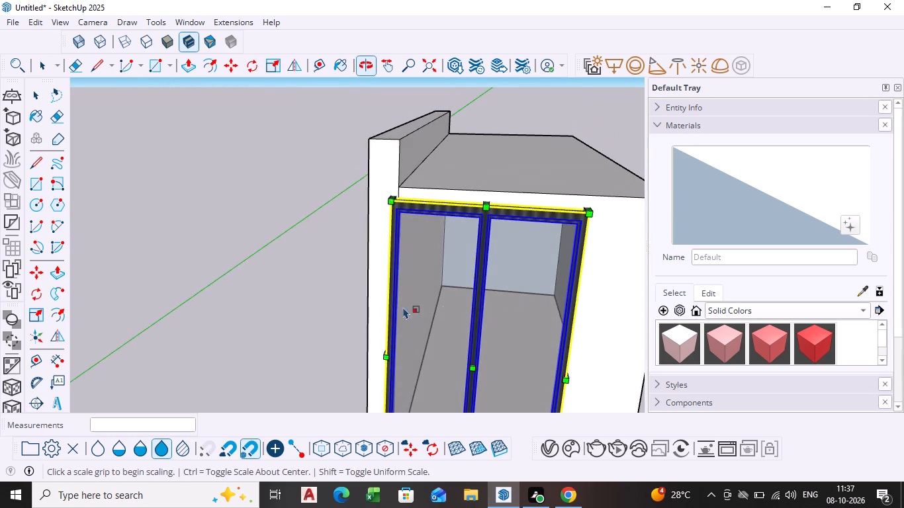
middle_drag(392, 310, 575, 260)
scroll(402, 241, up, 3)
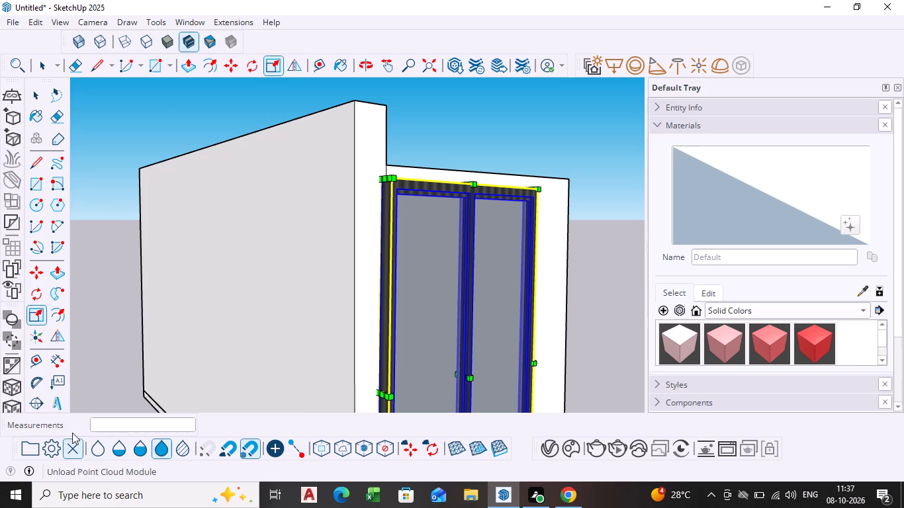
click(44, 265)
scroll(404, 191, up, 7)
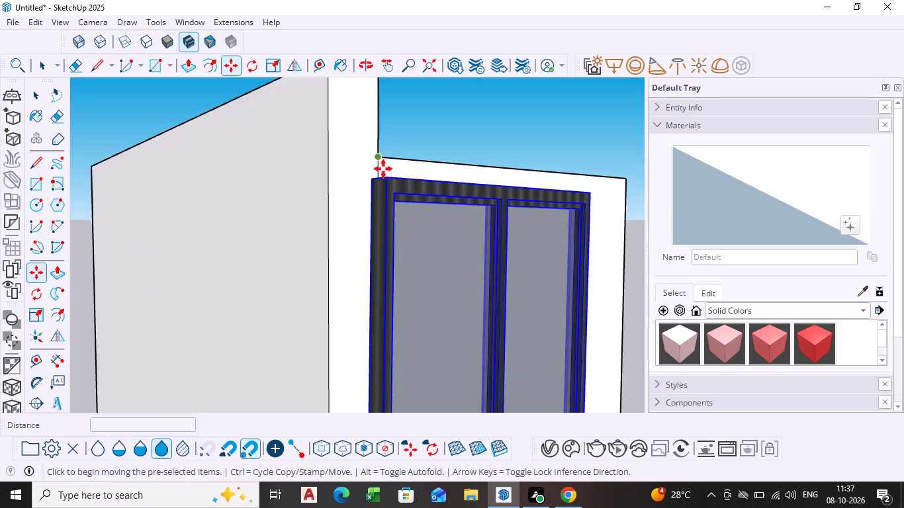
scroll(383, 169, up, 1)
click(367, 183)
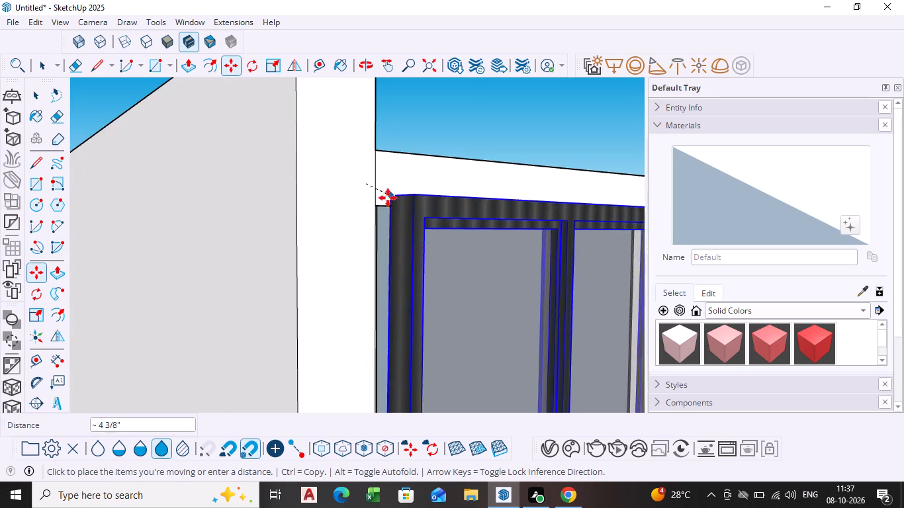
click(379, 206)
Shift the window about 1/4" by its opposite upper corner, placing that corner on the block's front face.
scroll(445, 215, down, 6)
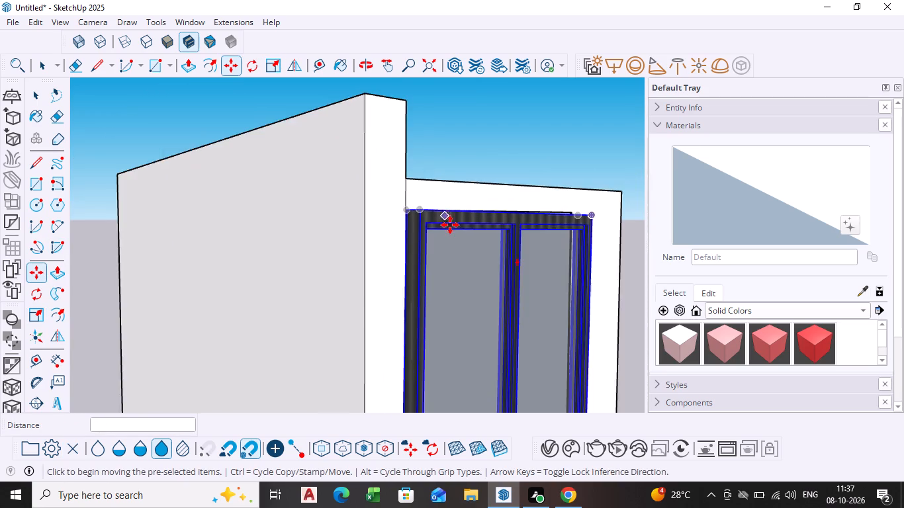
scroll(482, 289, down, 3)
middle_drag(478, 293, 277, 318)
scroll(313, 306, down, 4)
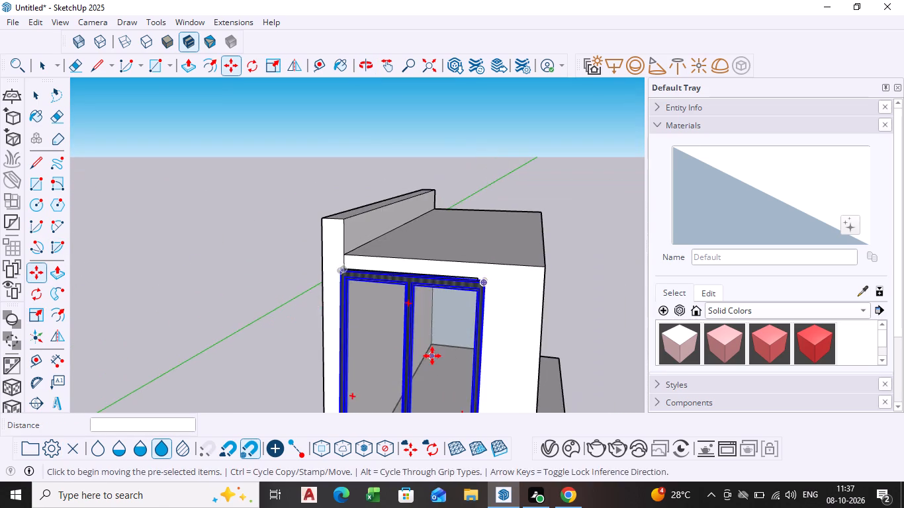
scroll(432, 356, down, 1)
middle_drag(432, 356, 332, 287)
middle_drag(411, 161, 362, 236)
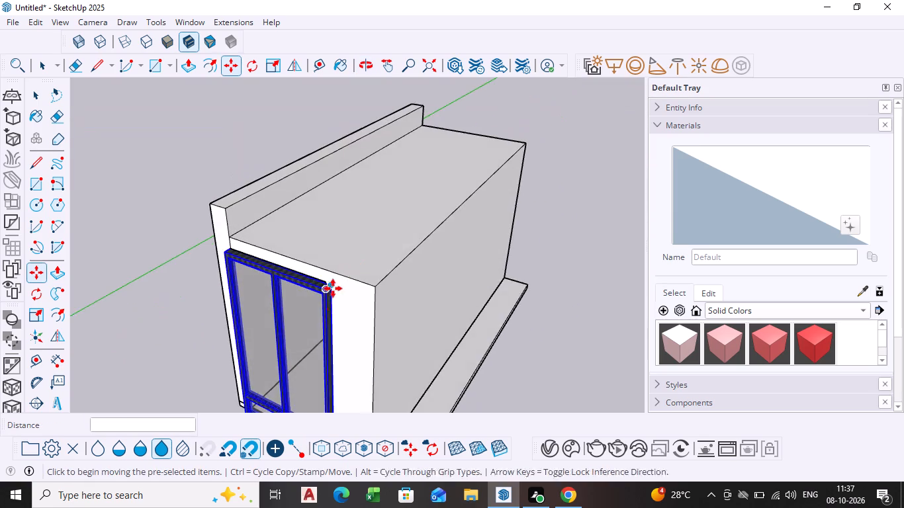
scroll(330, 288, up, 13)
click(339, 278)
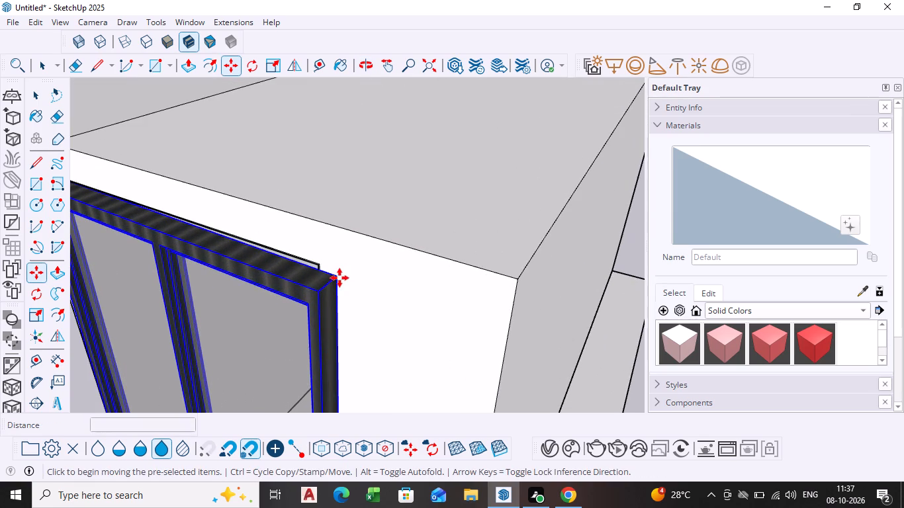
scroll(336, 269, down, 3)
middle_drag(336, 269, 369, 253)
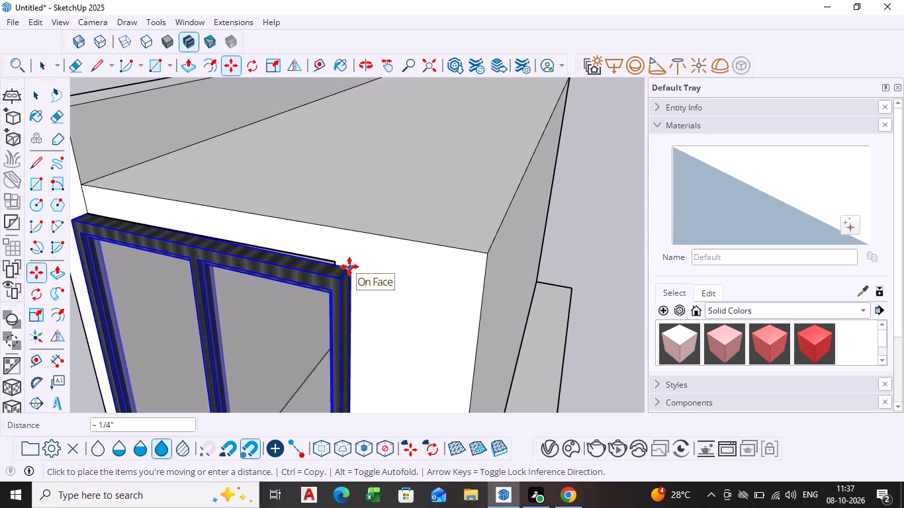
click(349, 267)
Scale the window from its free upper corner to about 0.95 red and 1.01 blue, aligning it with the opening's corner.
click(35, 310)
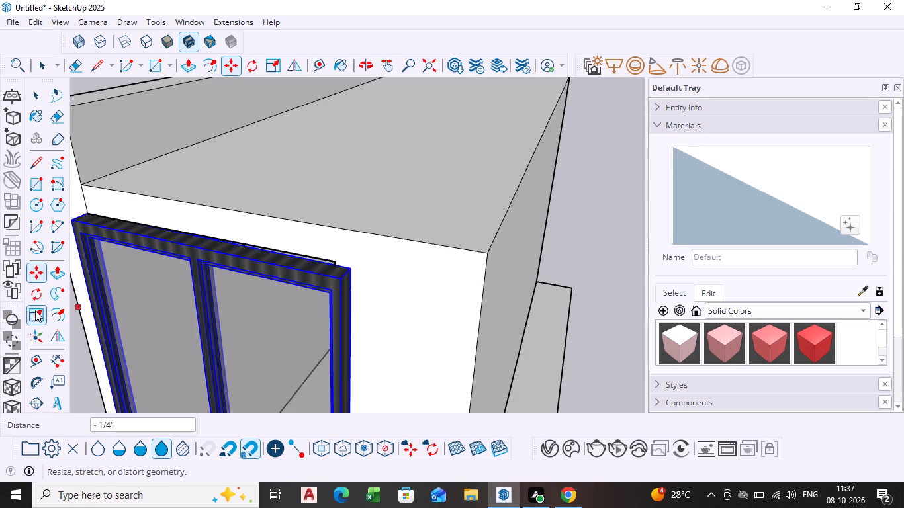
middle_drag(334, 295, 298, 292)
scroll(317, 284, up, 4)
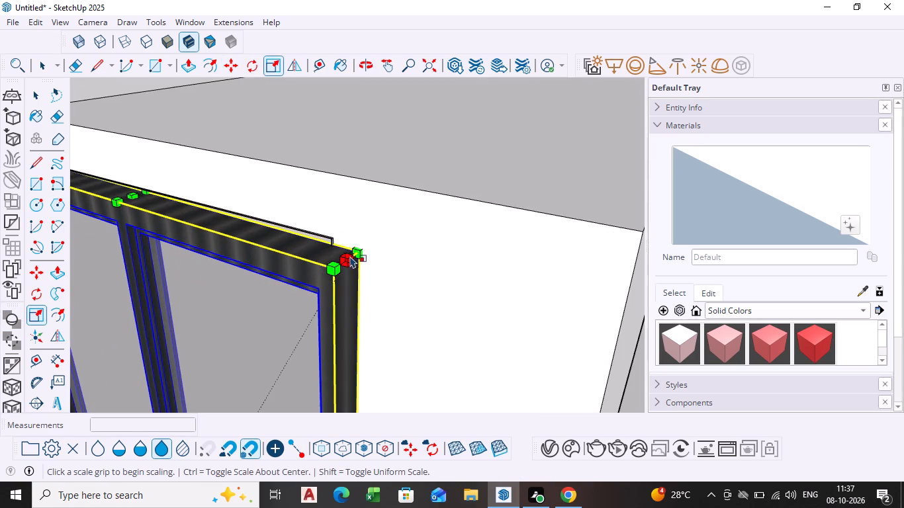
click(347, 257)
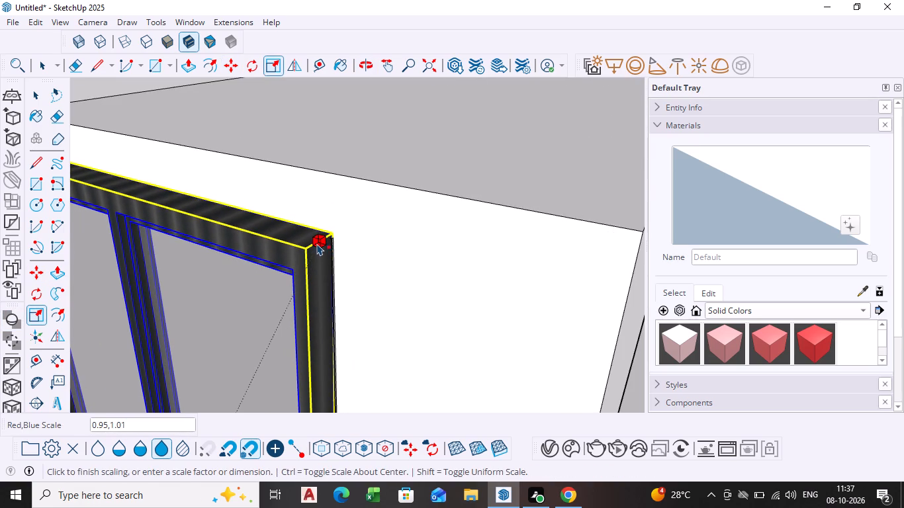
click(317, 243)
Scale the window's height along the blue axis to about 0.97, raising its lower edge toward the slab's top.
scroll(327, 251, down, 12)
middle_drag(318, 331, 427, 144)
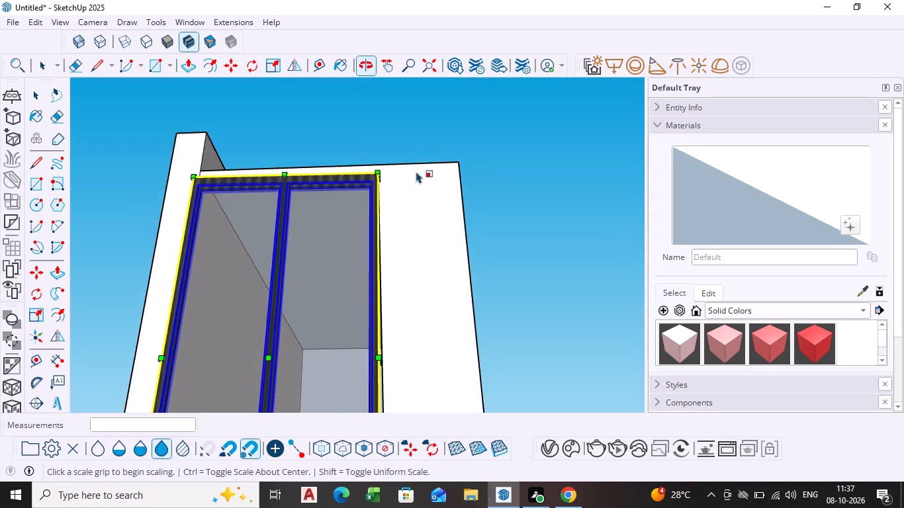
scroll(383, 249, down, 7)
middle_drag(334, 380, 328, 275)
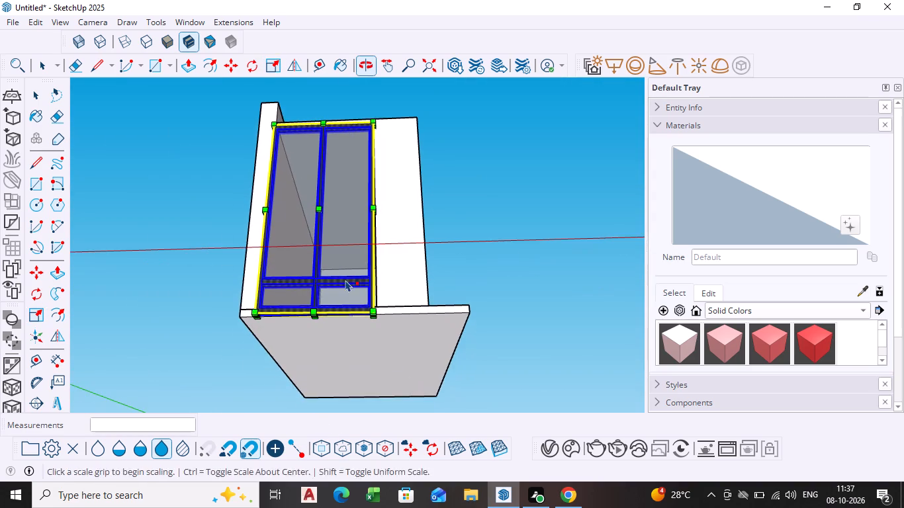
middle_drag(345, 280, 334, 290)
scroll(268, 363, up, 8)
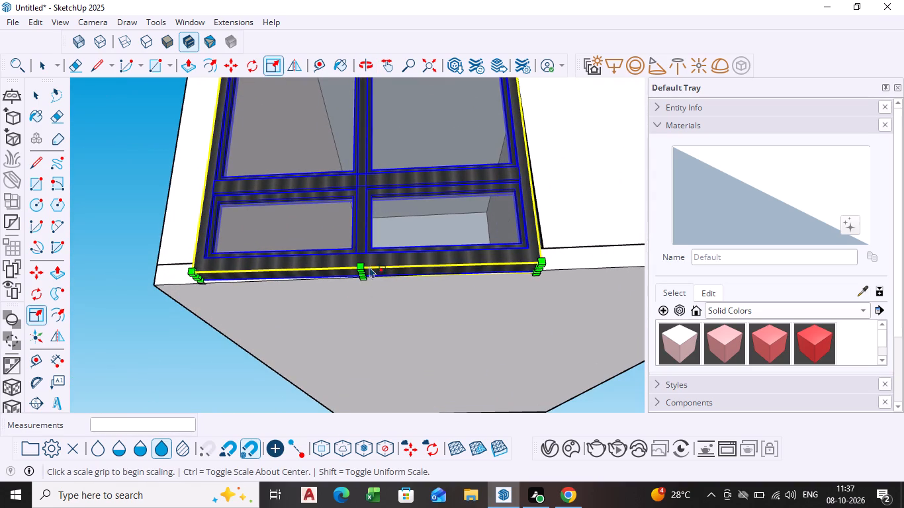
click(363, 275)
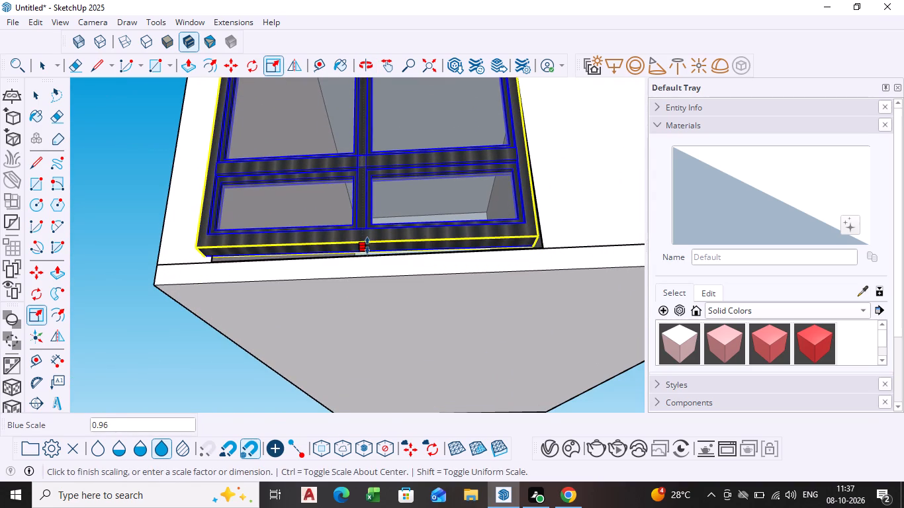
click(373, 252)
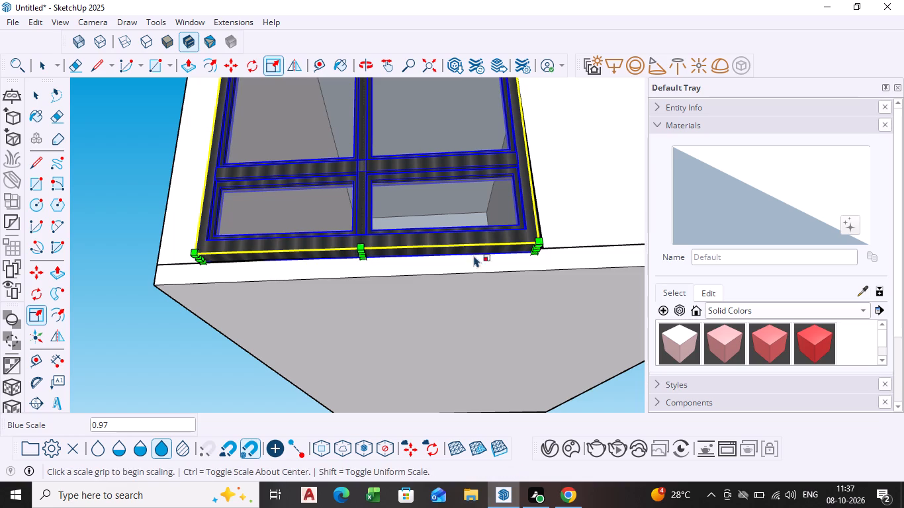
Scale the window from its free lower corner to about 1.06 red and 0.98 blue, near the opening's bottom corner.
middle_drag(480, 255, 271, 372)
scroll(516, 251, down, 1)
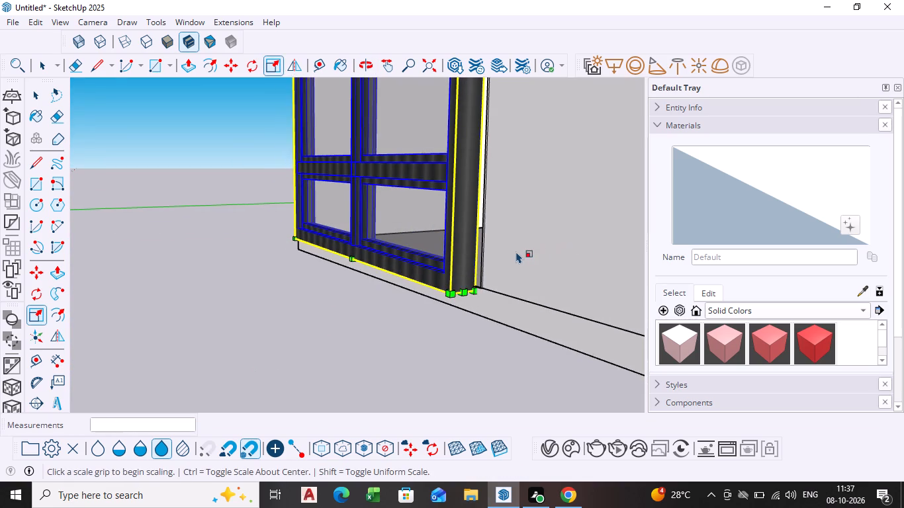
shift+middle_drag(515, 251, 416, 311)
click(372, 347)
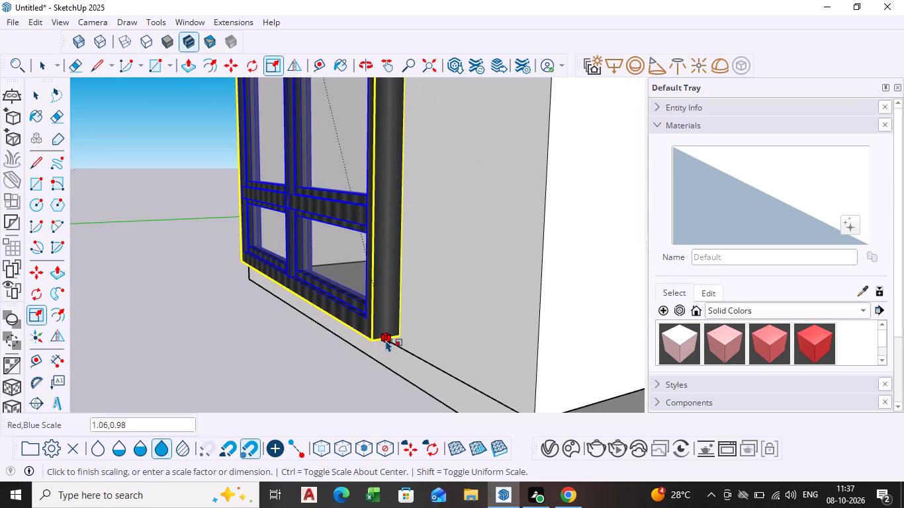
click(386, 340)
Move the window about 2 13/16" by its lower corner beside the taller side wall onto the opening's matching lower corner.
scroll(271, 286, down, 3)
key(space)
click(258, 284)
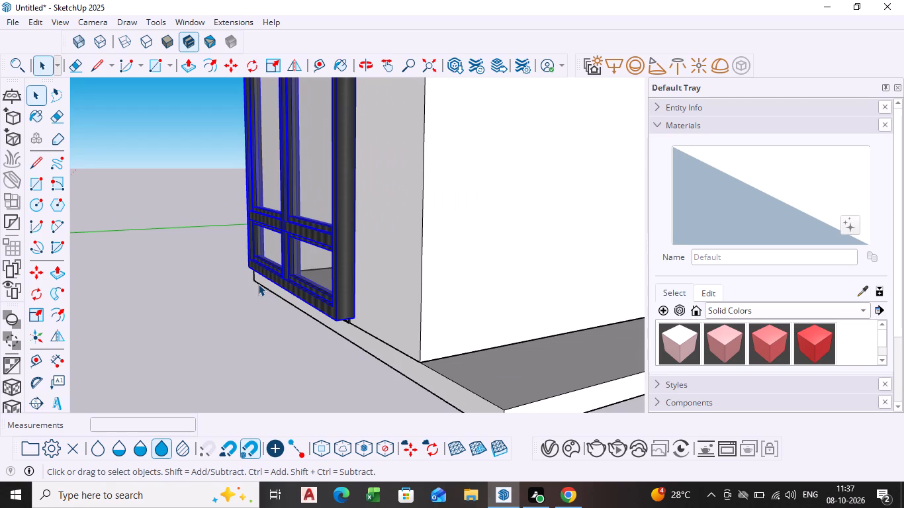
scroll(258, 286, down, 5)
middle_drag(264, 307, 498, 393)
scroll(498, 393, down, 6)
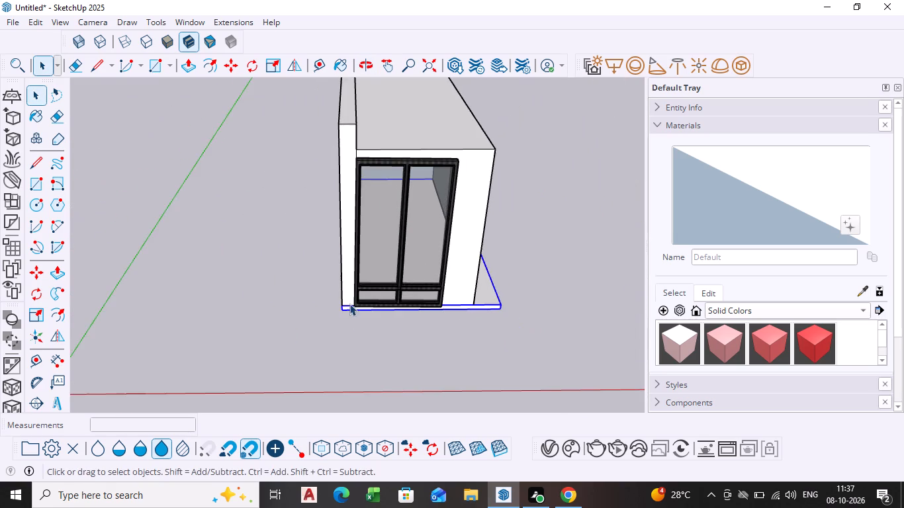
middle_drag(349, 304, 496, 293)
scroll(367, 219, up, 11)
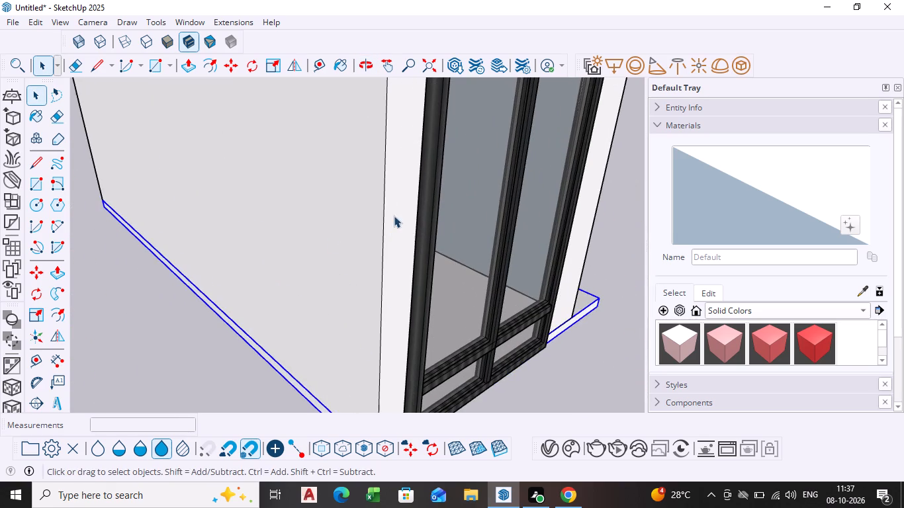
shift+middle_drag(471, 377, 448, 278)
scroll(402, 319, up, 4)
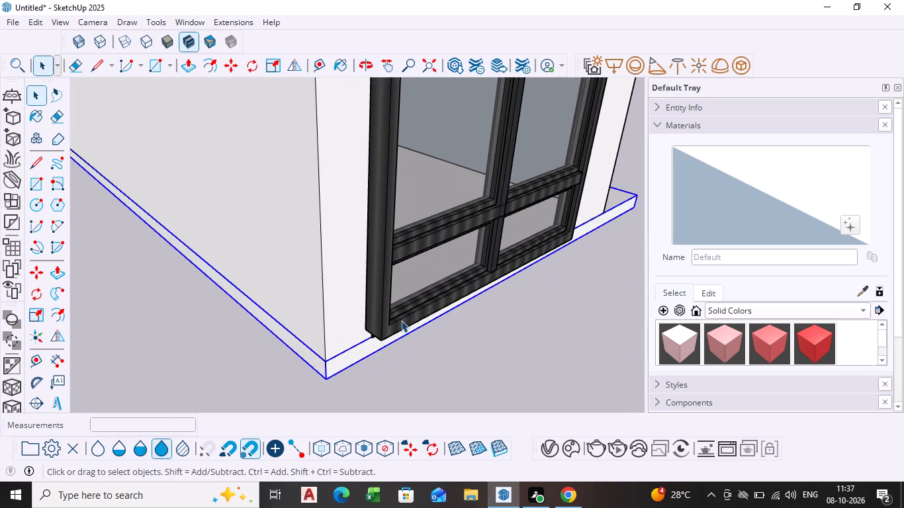
middle_drag(374, 355, 369, 296)
scroll(374, 308, up, 4)
middle_drag(373, 307, 378, 245)
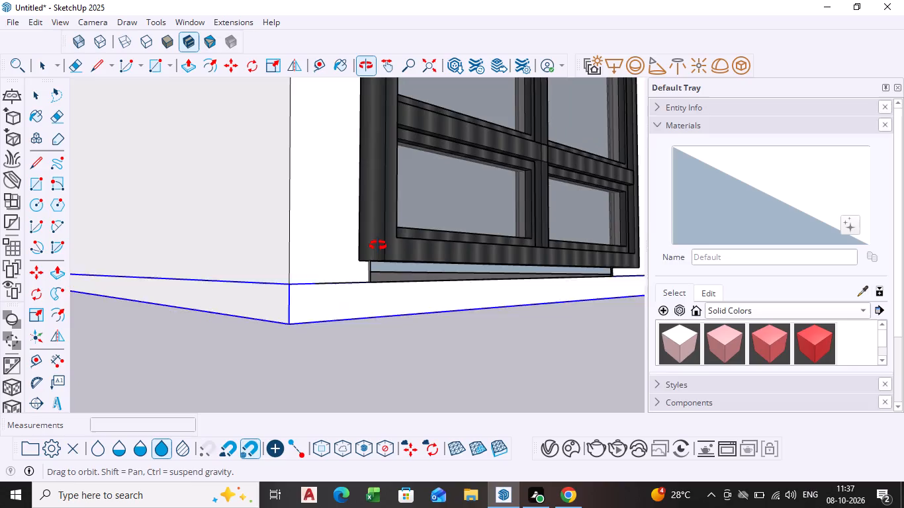
middle_drag(378, 245, 379, 241)
click(371, 239)
key(m)
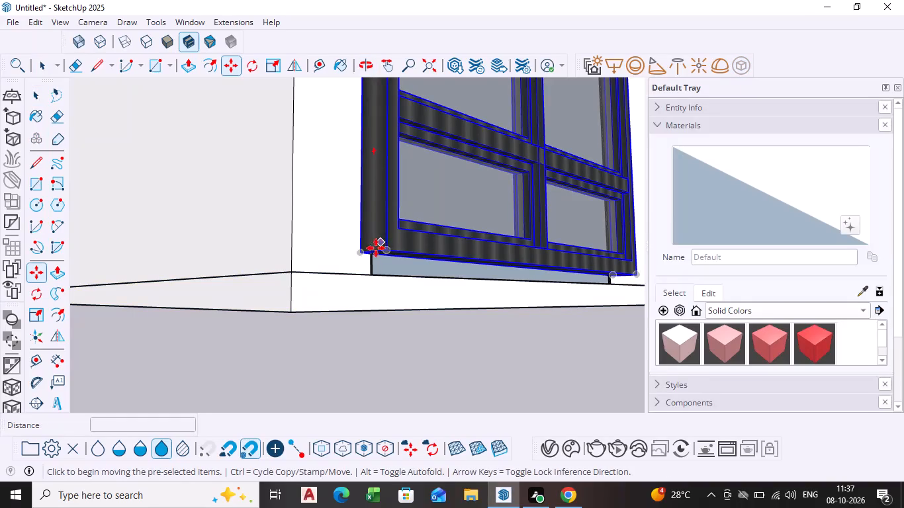
click(363, 252)
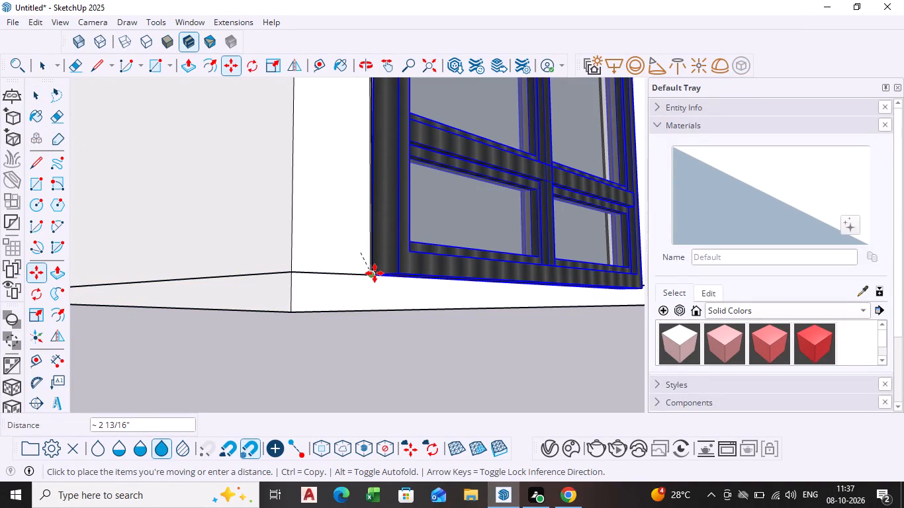
click(375, 273)
Scale the window uniformly to about 0.97 from its free upper corner, the one away from the taller side wall.
scroll(514, 294, down, 8)
middle_drag(513, 296, 477, 344)
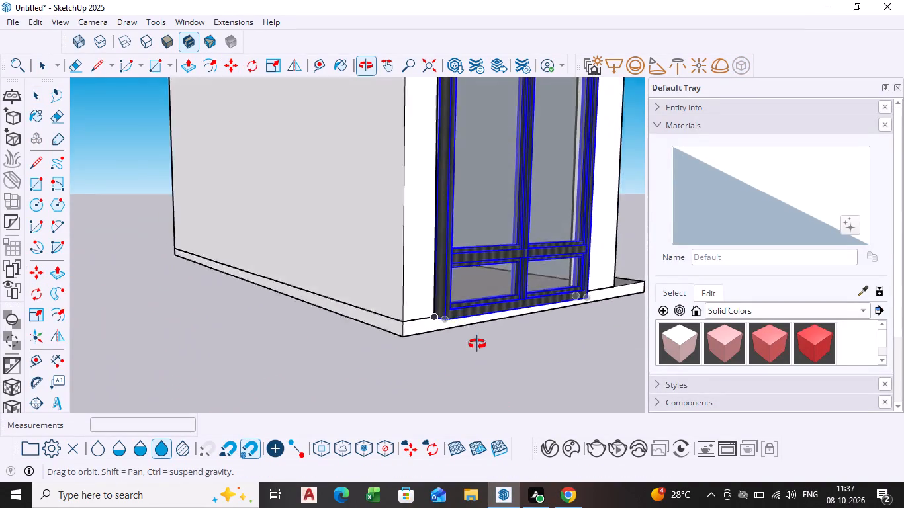
middle_drag(477, 344, 462, 356)
scroll(489, 319, down, 5)
shift+middle_drag(489, 318, 337, 434)
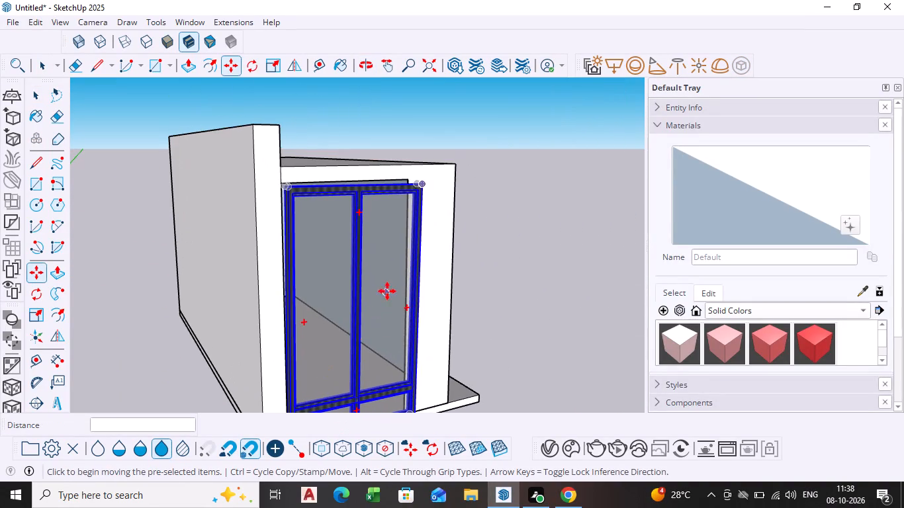
middle_drag(387, 291, 361, 339)
scroll(423, 202, up, 8)
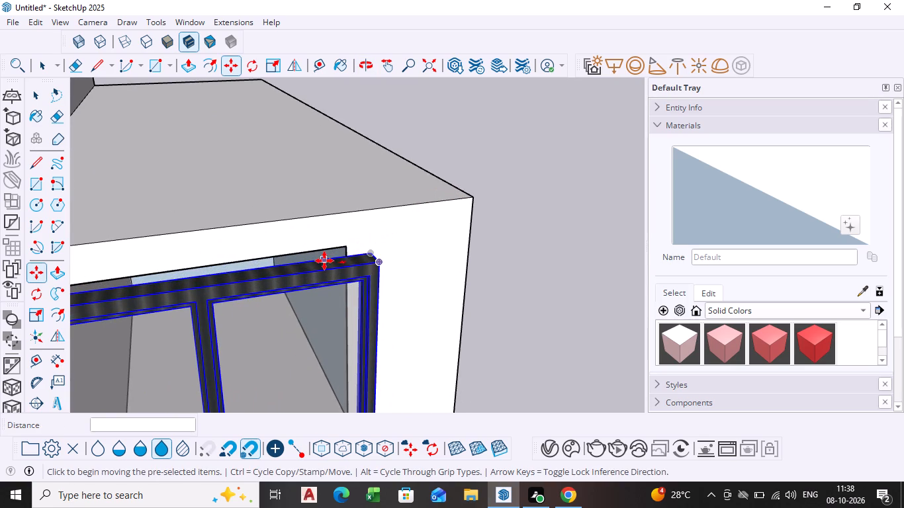
click(40, 310)
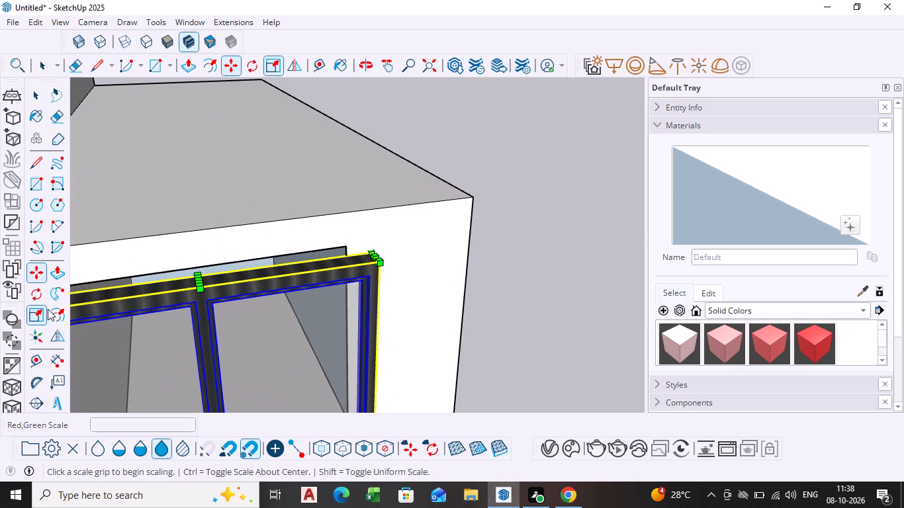
click(374, 251)
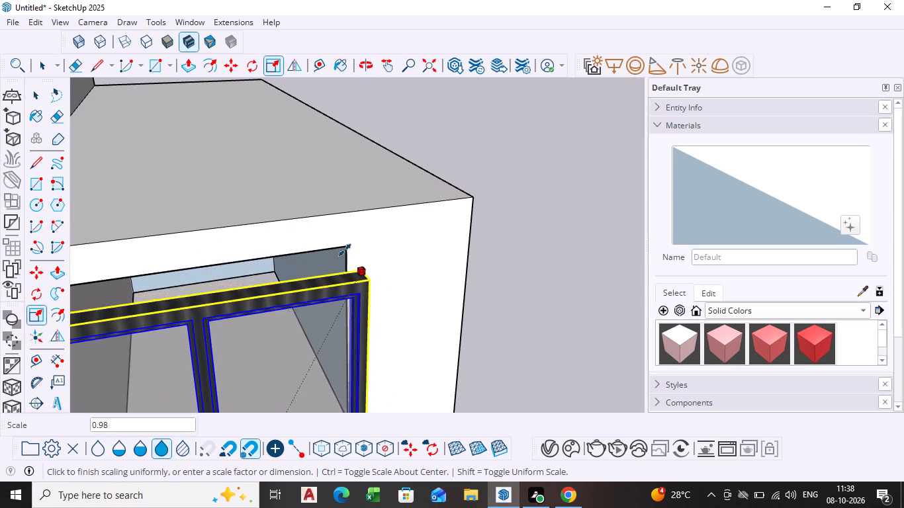
click(338, 245)
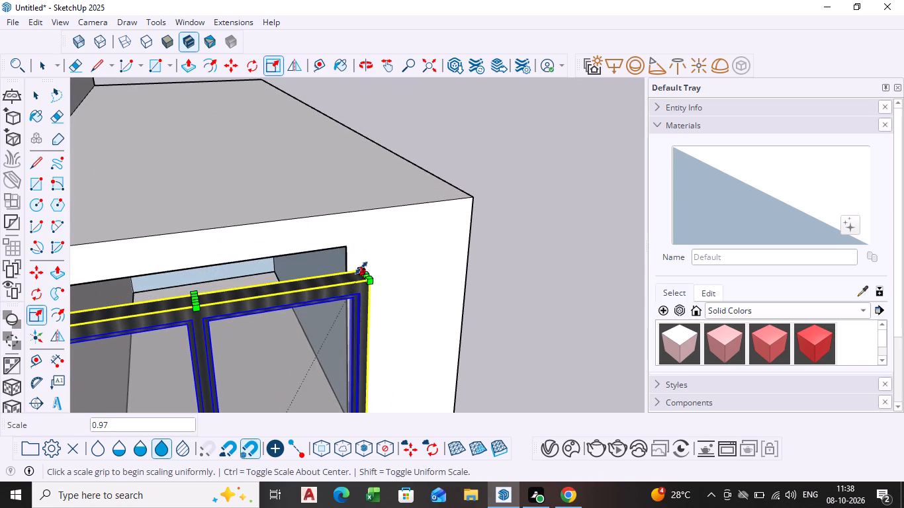
Scale the window from its free upper corner to about 0.93 red and 1.06 blue, matching the opening's upper corner.
click(368, 271)
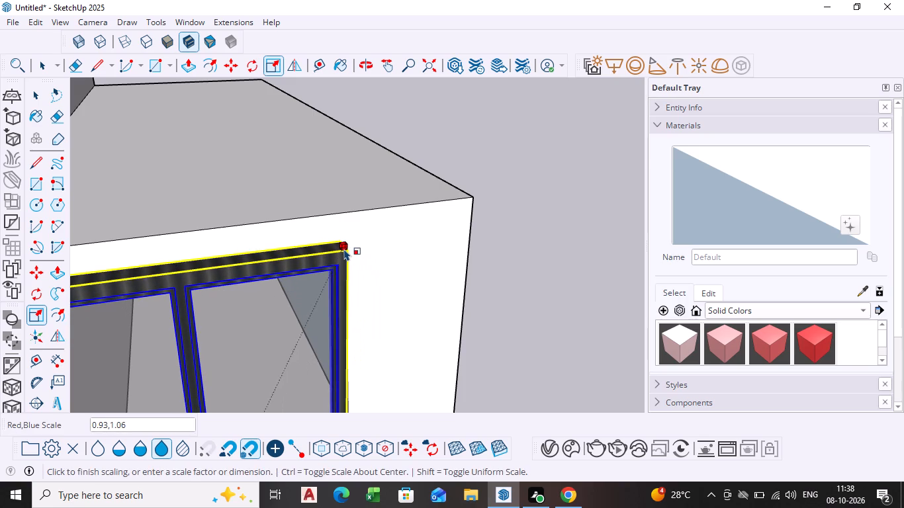
click(344, 249)
Scale the window uniformly to about 0.99 from its free lower corner, near the slab's top edge.
scroll(331, 261, down, 12)
scroll(302, 325, down, 2)
middle_drag(301, 325, 264, 286)
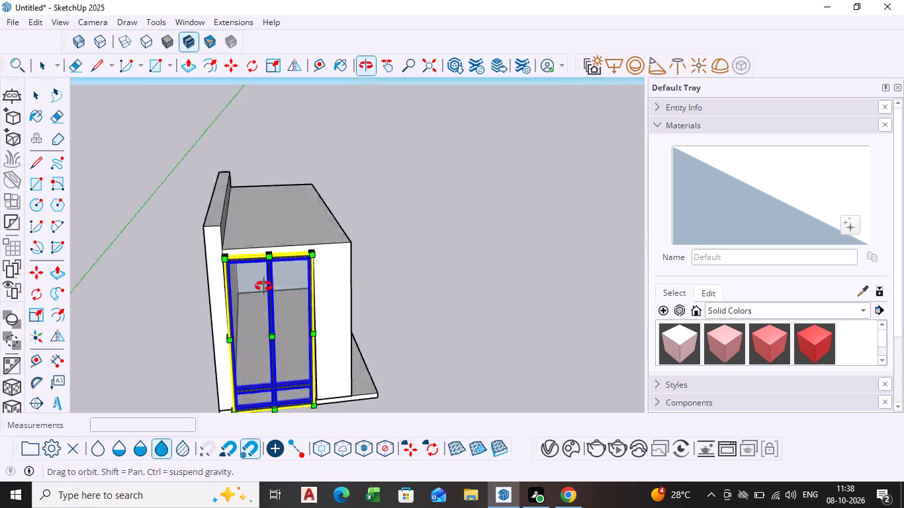
middle_drag(264, 286, 260, 238)
scroll(335, 360, up, 3)
middle_drag(333, 361, 238, 310)
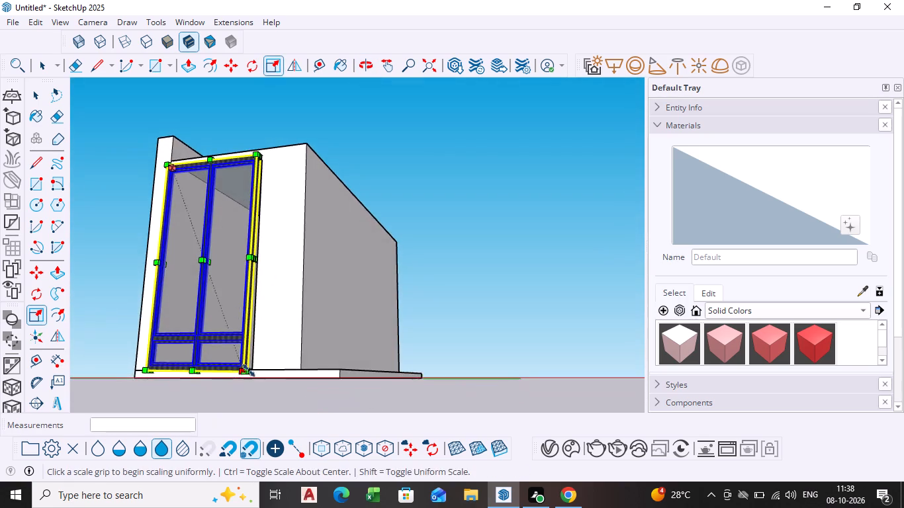
scroll(249, 370, up, 10)
click(238, 364)
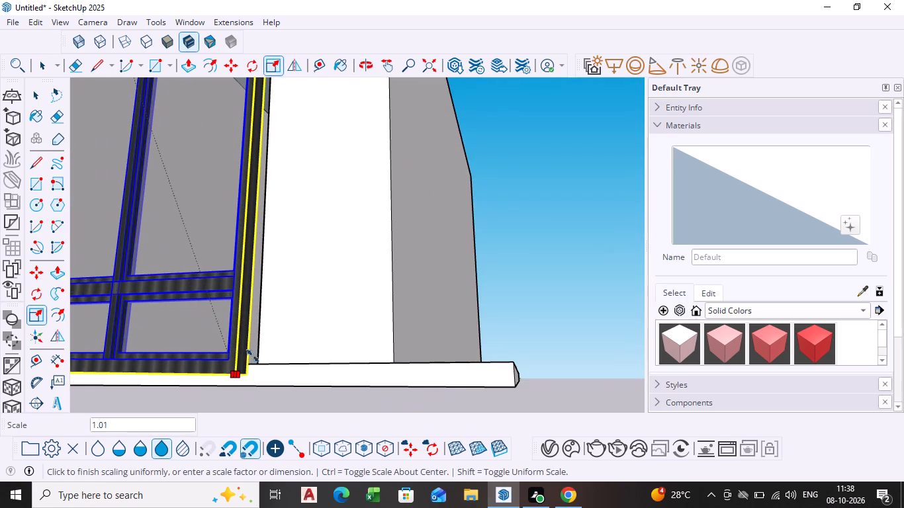
click(249, 347)
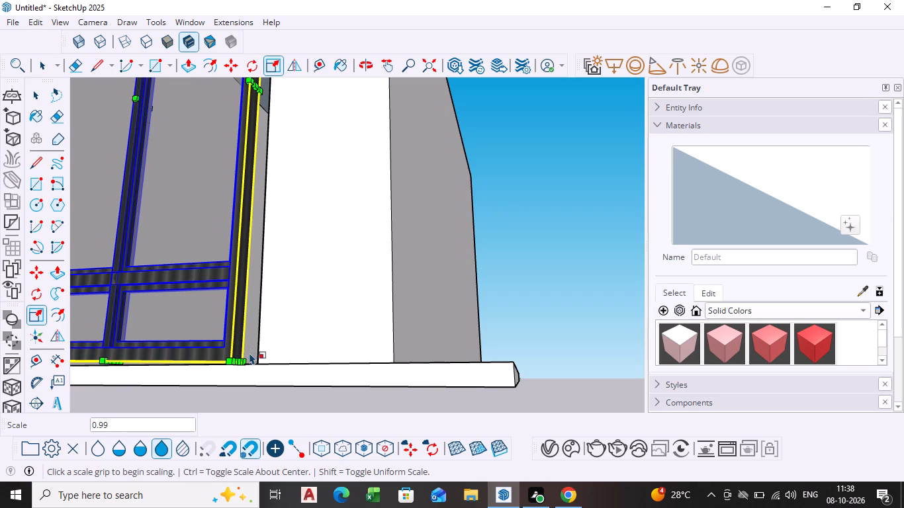
Scale the window from its free lower corner to about 1.06 red and 1.00 blue, and deselect it.
scroll(249, 353, up, 5)
middle_click(249, 353)
scroll(249, 353, down, 4)
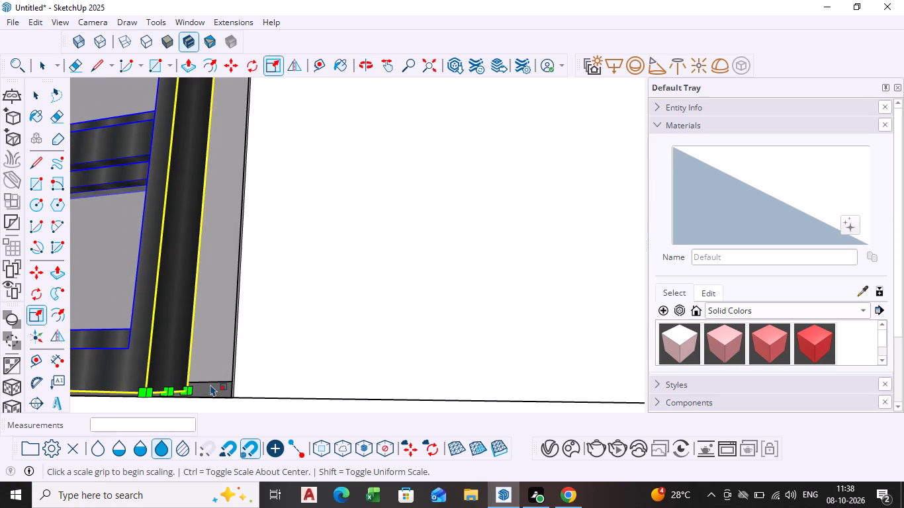
scroll(210, 384, down, 1)
middle_drag(210, 384, 221, 322)
click(207, 224)
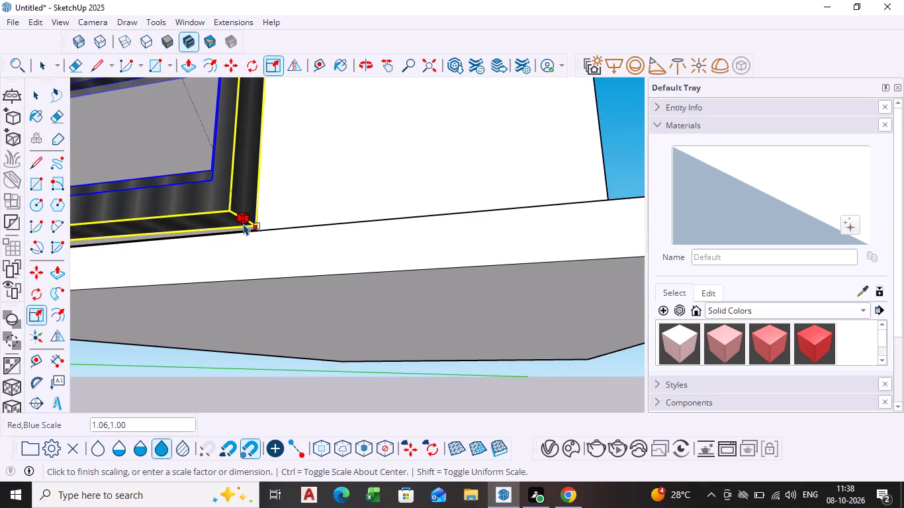
click(244, 226)
scroll(299, 232, down, 14)
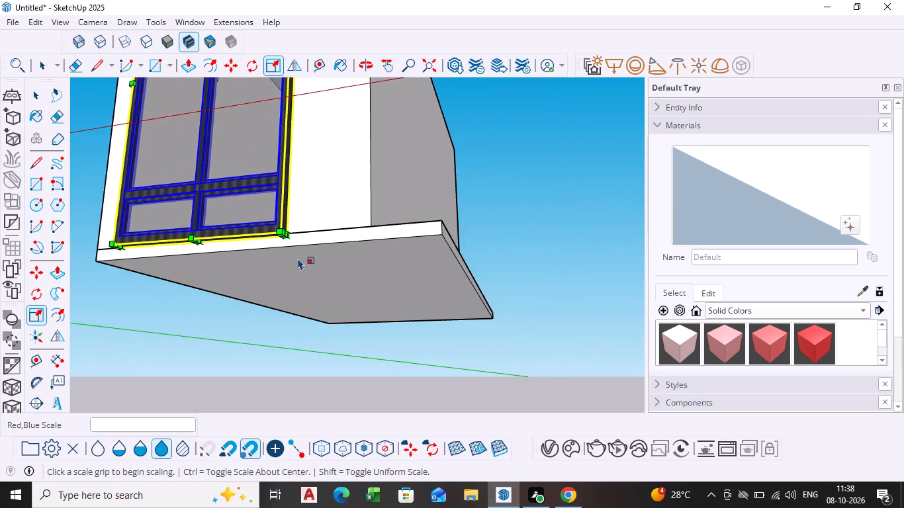
scroll(298, 259, down, 1)
middle_drag(298, 259, 464, 402)
key(space)
click(546, 303)
Select the window and move it a short distance out from the opening.
scroll(373, 269, down, 2)
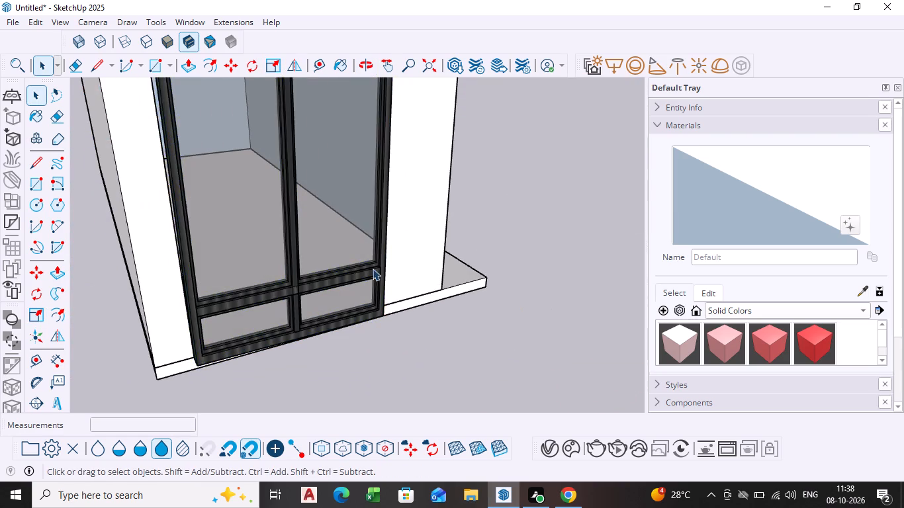
scroll(373, 269, down, 3)
shift+middle_drag(279, 250, 262, 378)
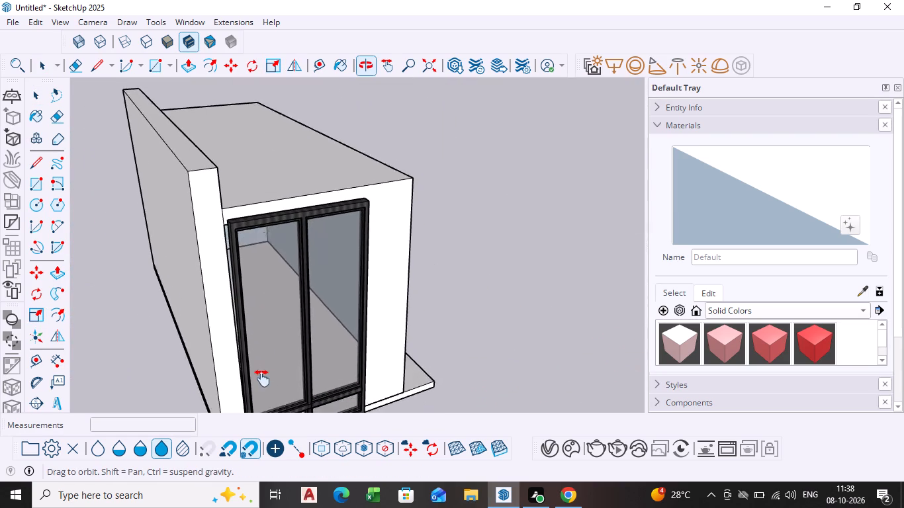
shift+middle_drag(262, 378, 302, 295)
middle_drag(302, 295, 312, 310)
click(320, 271)
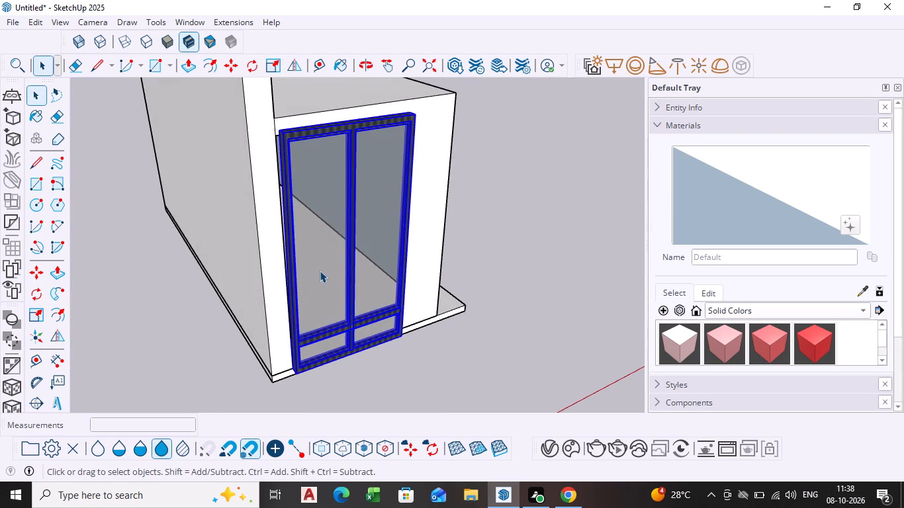
key(m)
click(320, 271)
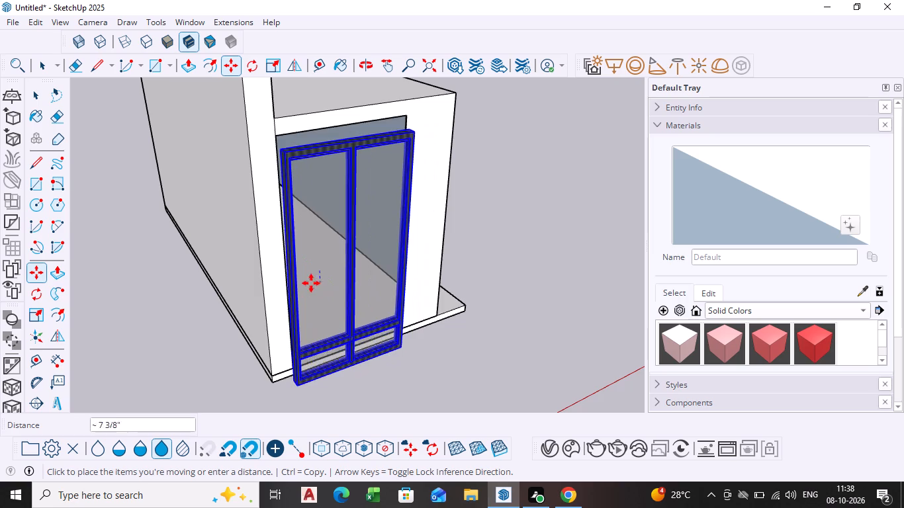
click(317, 282)
Move the window about 5 3/8" by its rear upper corner beside the taller side wall onto the opening's matching corner.
scroll(292, 128, up, 8)
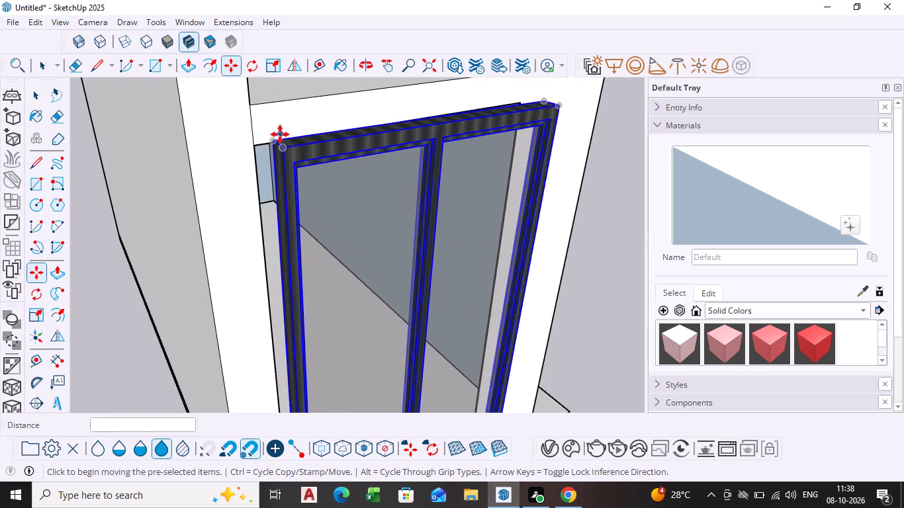
middle_drag(279, 136, 304, 169)
scroll(288, 169, up, 4)
drag(270, 154, 262, 150)
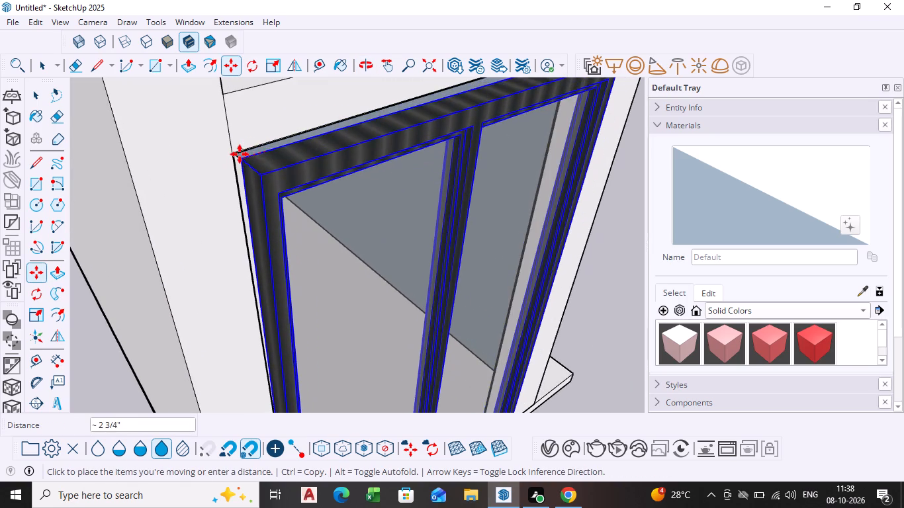
click(235, 153)
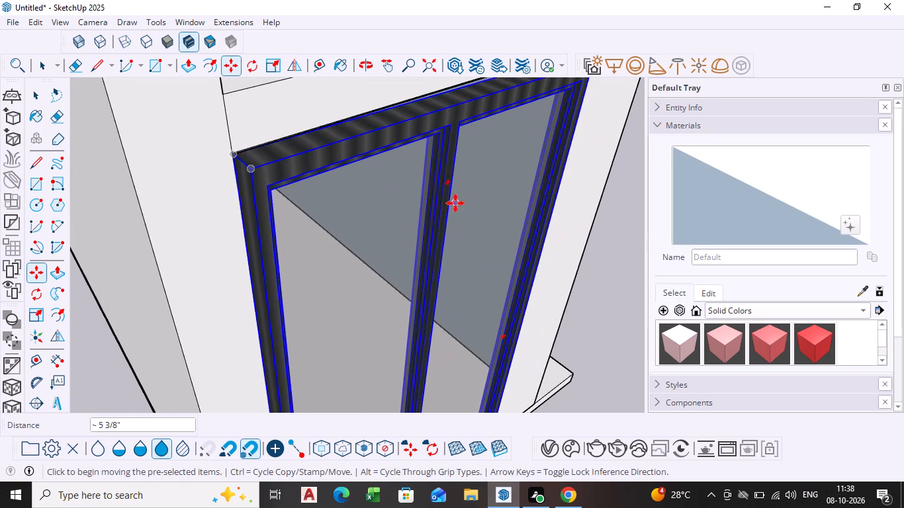
Move the window slightly by its rear free upper corner toward the opening's matching upper corner.
middle_drag(455, 203, 345, 305)
scroll(455, 203, down, 1)
scroll(415, 289, down, 3)
shift+middle_drag(392, 292, 219, 322)
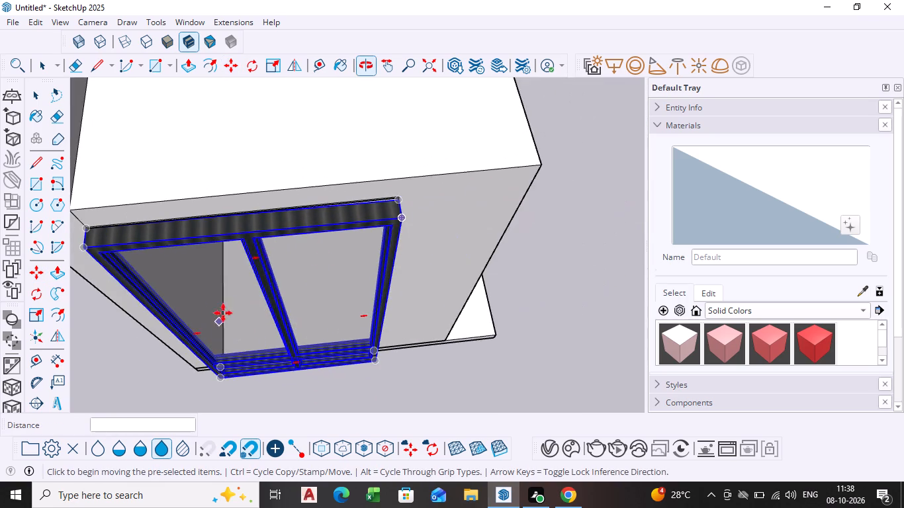
scroll(329, 254, up, 3)
scroll(435, 175, up, 10)
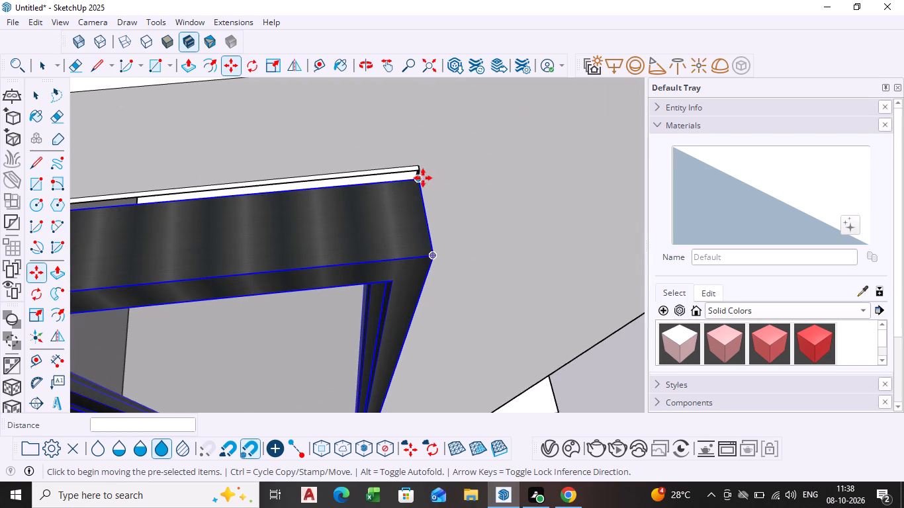
drag(421, 178, 413, 161)
Move the window about 1/4" by its rear free upper corner, closing the gap under the opening's top edge.
scroll(411, 210, down, 13)
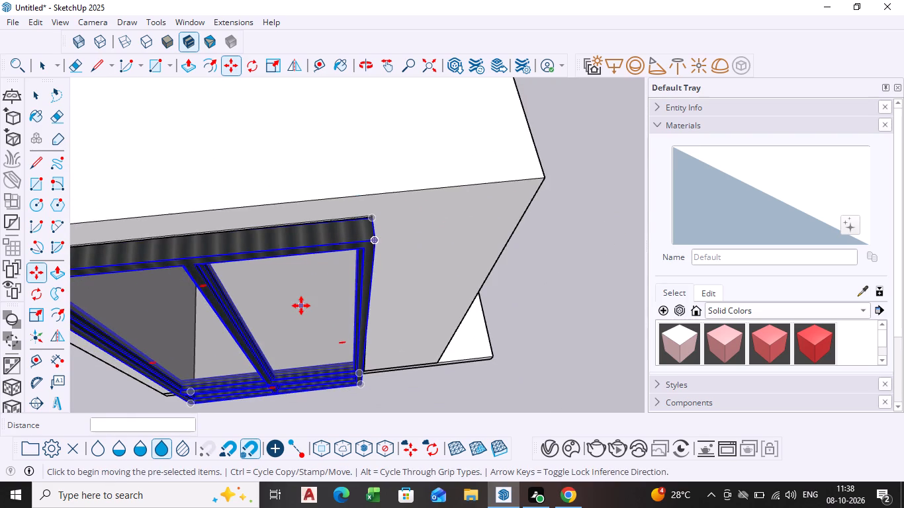
scroll(301, 306, down, 3)
shift+middle_drag(301, 306, 429, 273)
scroll(472, 219, up, 6)
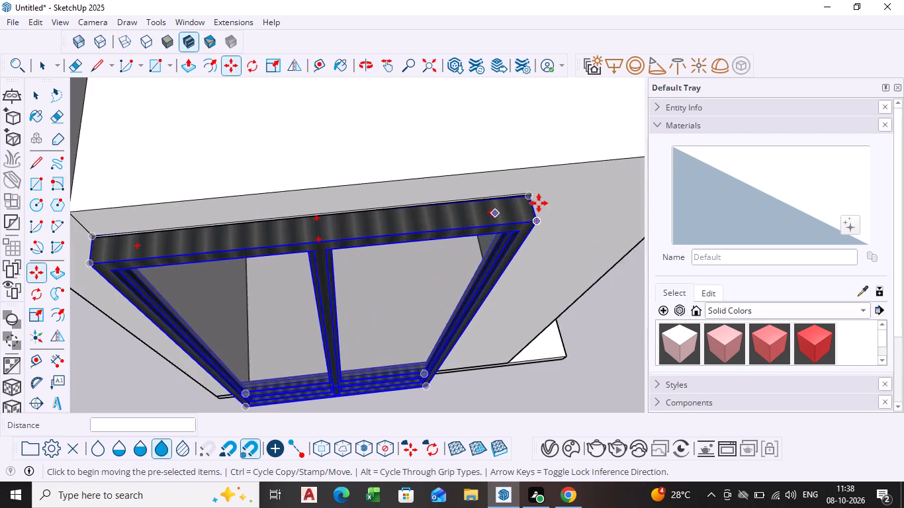
scroll(539, 203, up, 9)
scroll(485, 203, up, 5)
click(514, 196)
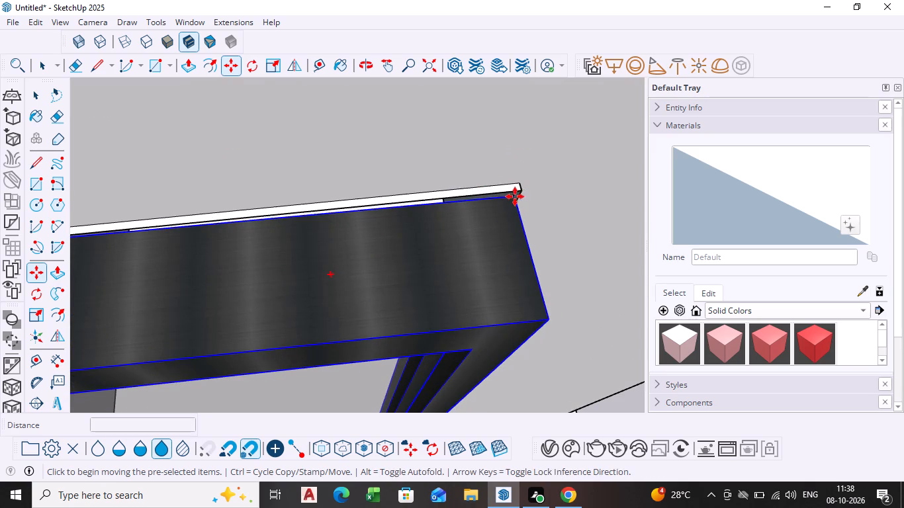
click(518, 183)
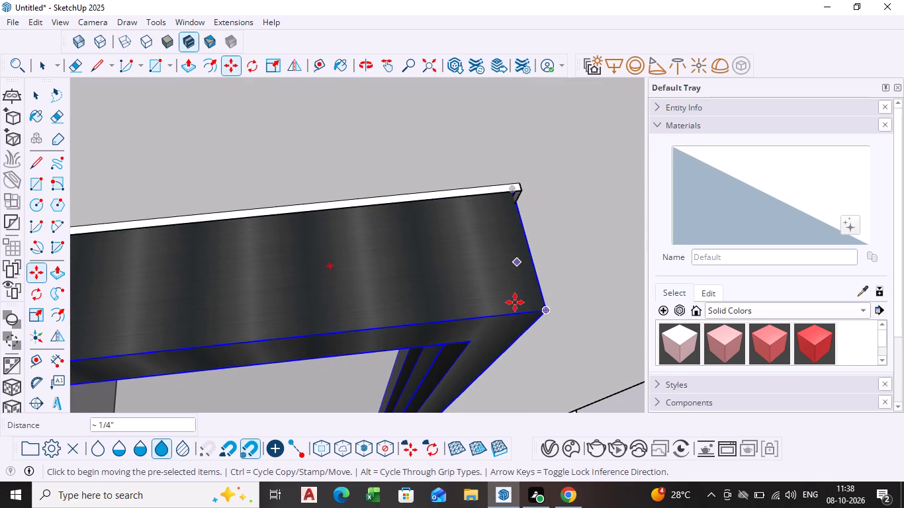
Move the window back into the opening by its front free upper corner, placing that corner on the opening's front upper corner.
scroll(513, 332, down, 12)
middle_drag(390, 362, 398, 139)
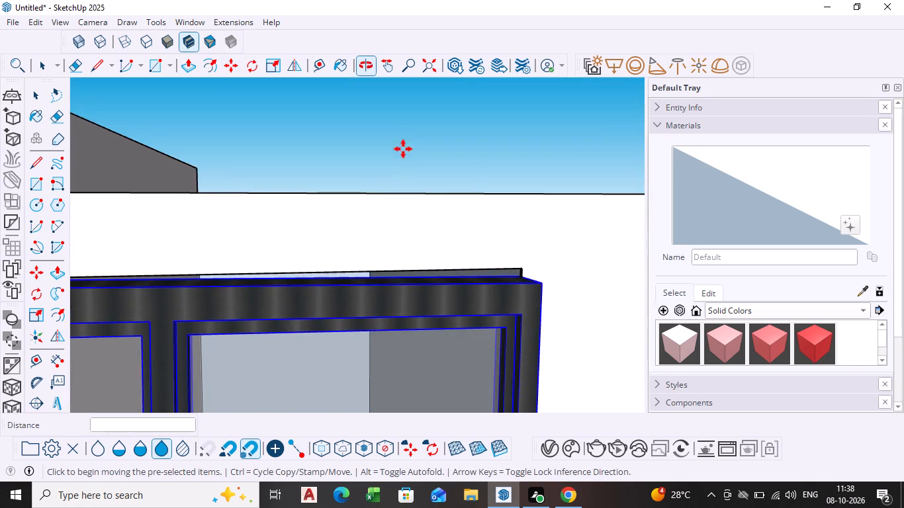
scroll(341, 274, down, 5)
shift+middle_drag(330, 294, 529, 143)
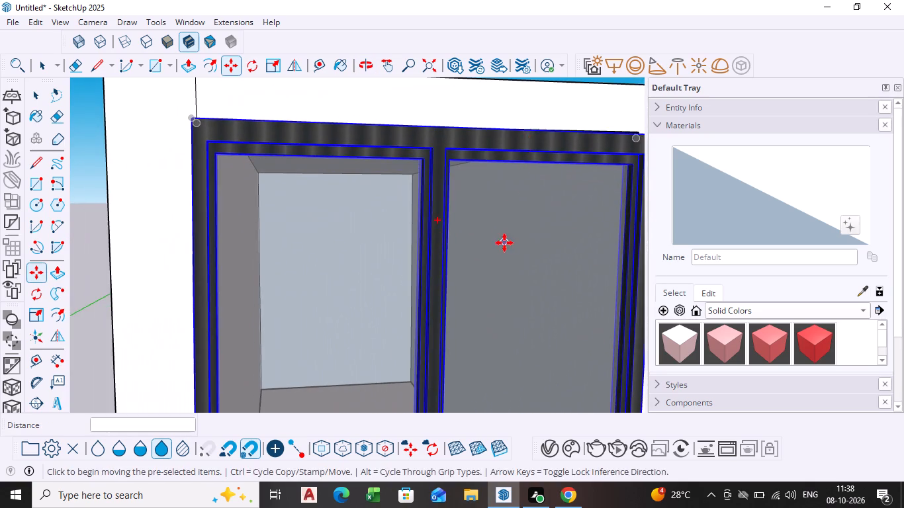
scroll(500, 247, down, 1)
middle_drag(498, 249, 395, 352)
scroll(508, 304, down, 4)
middle_drag(508, 308, 453, 321)
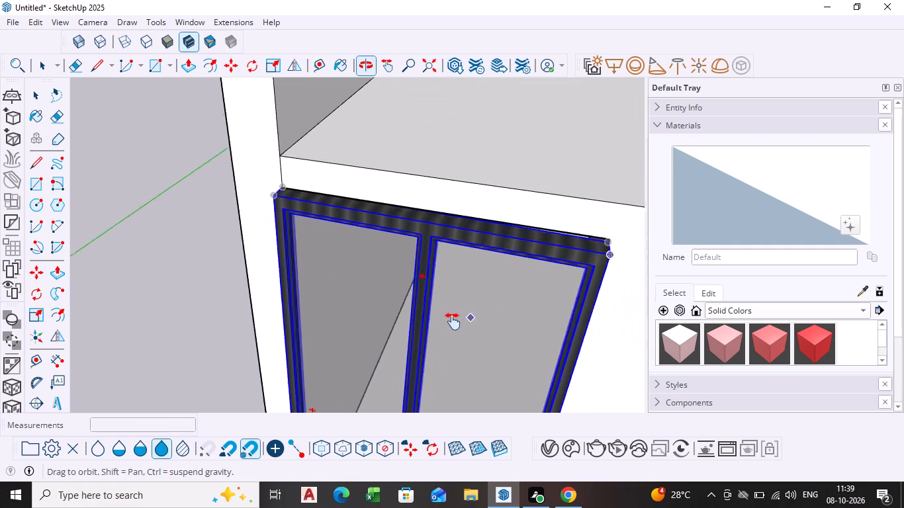
middle_drag(453, 321, 241, 314)
scroll(347, 273, up, 10)
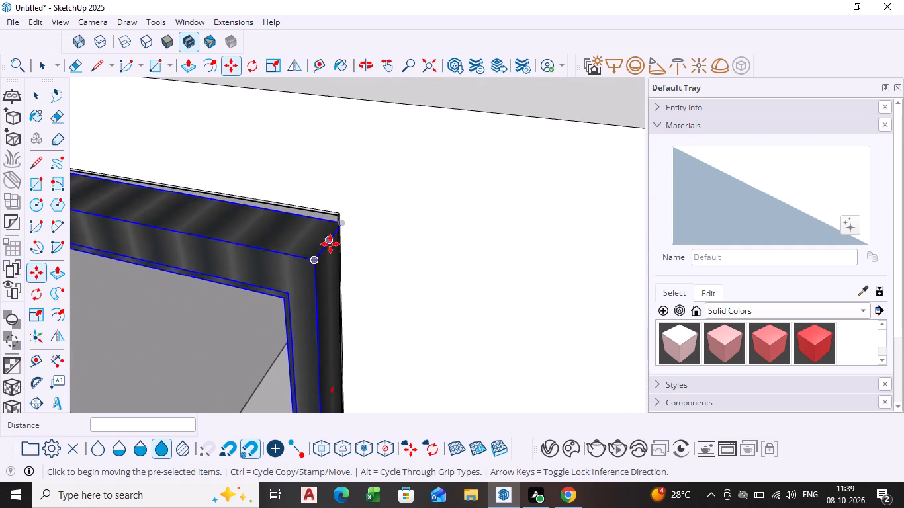
click(314, 265)
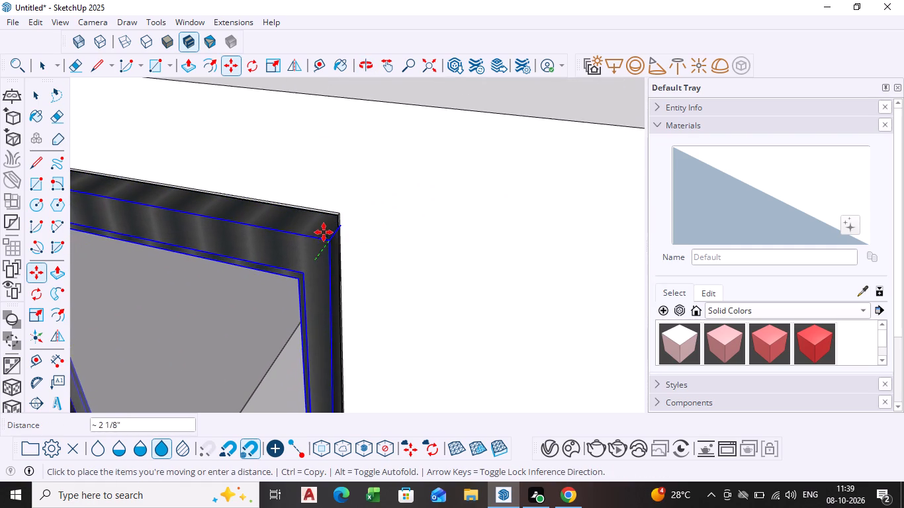
click(334, 213)
Move the window about 2 7/16" by its lower free corner onto the opening's matching lower corner on the slab.
scroll(308, 251, down, 11)
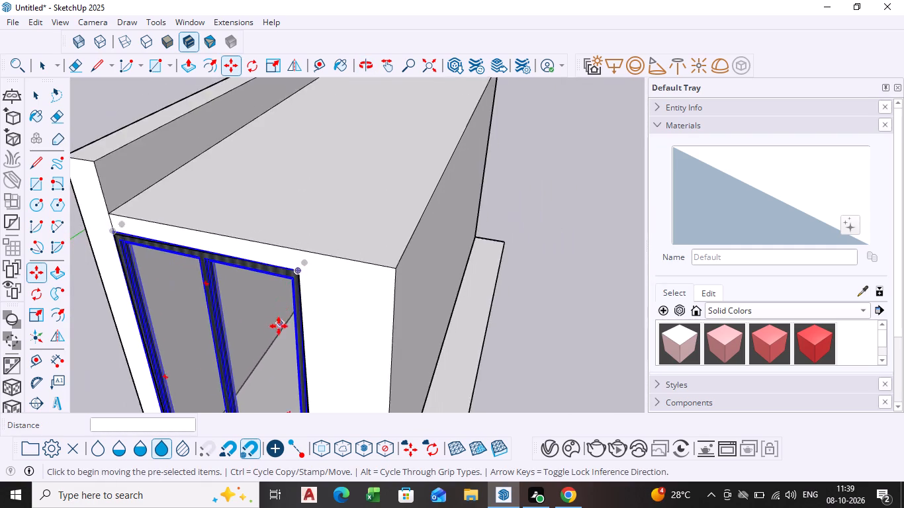
scroll(279, 326, down, 6)
middle_drag(277, 327, 345, 194)
scroll(228, 308, down, 6)
shift+middle_drag(216, 340, 266, 209)
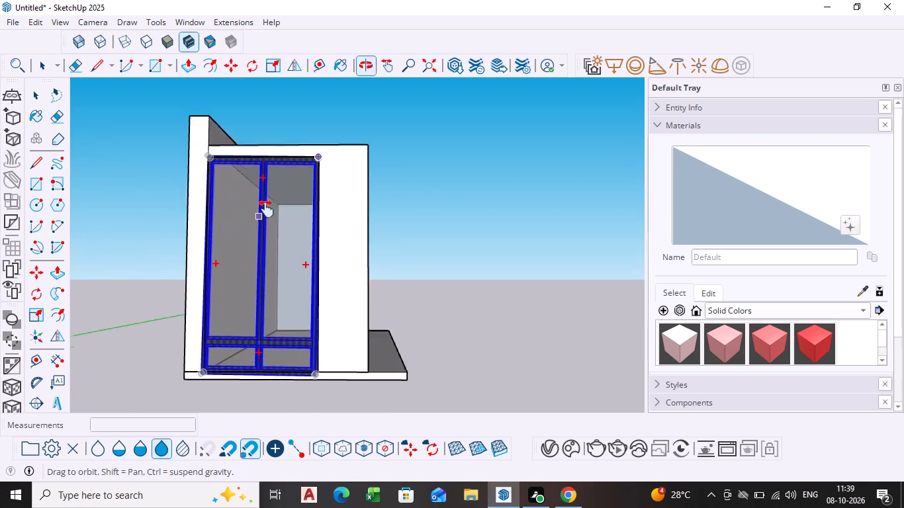
shift+middle_drag(266, 209, 281, 190)
scroll(281, 351, up, 16)
middle_drag(406, 333, 392, 349)
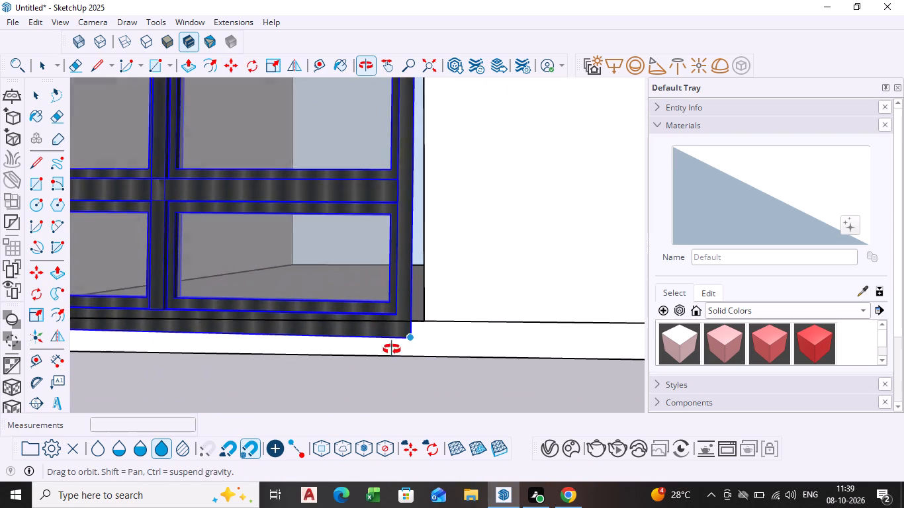
middle_drag(392, 349, 390, 351)
click(405, 337)
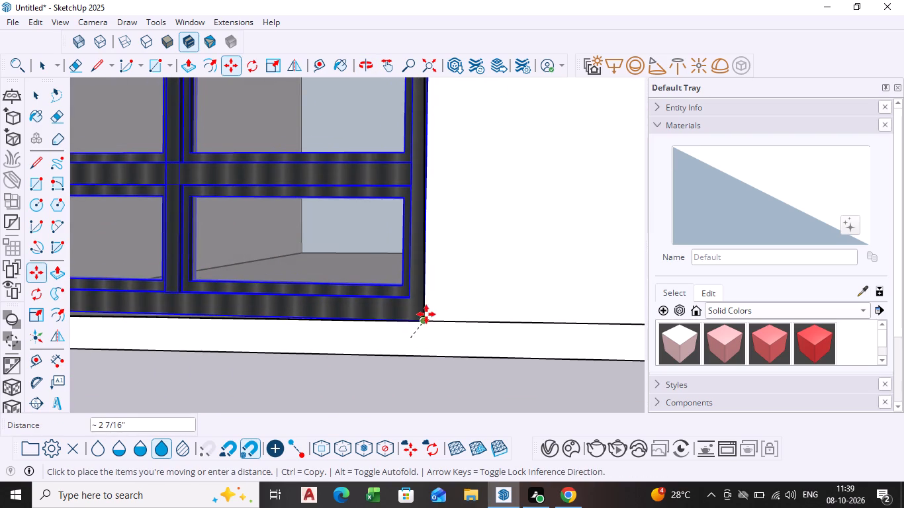
click(426, 316)
Move the window about 6' 7 5/16" sideways out of the opening, past the taller side wall.
scroll(377, 304, down, 15)
middle_drag(365, 303, 386, 364)
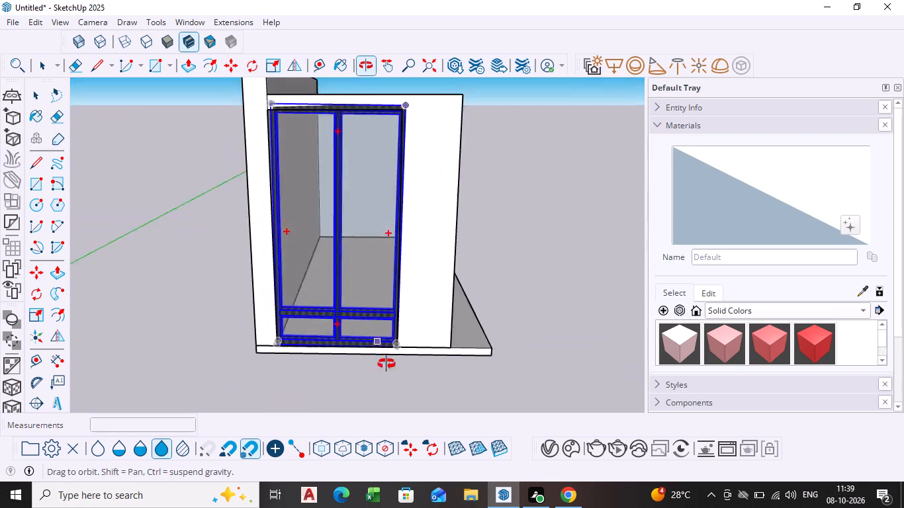
middle_drag(386, 364, 417, 378)
key(space)
click(359, 310)
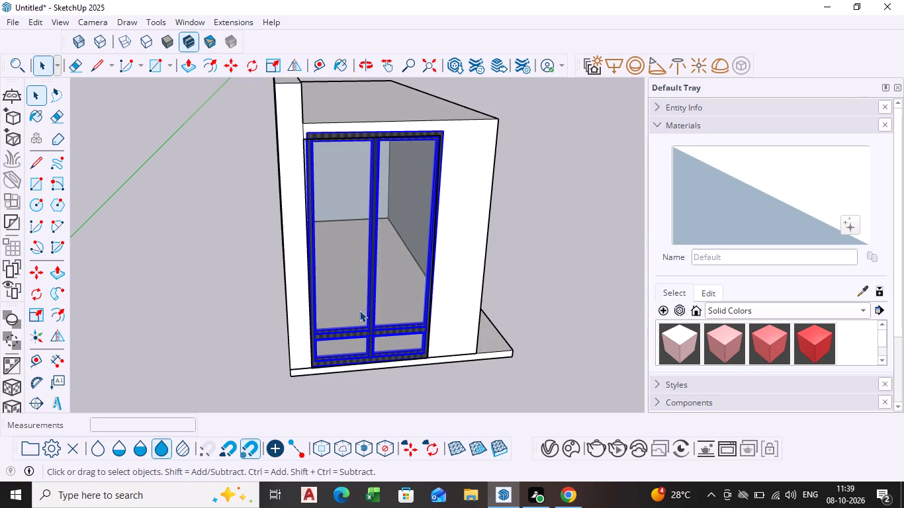
key(m)
click(359, 310)
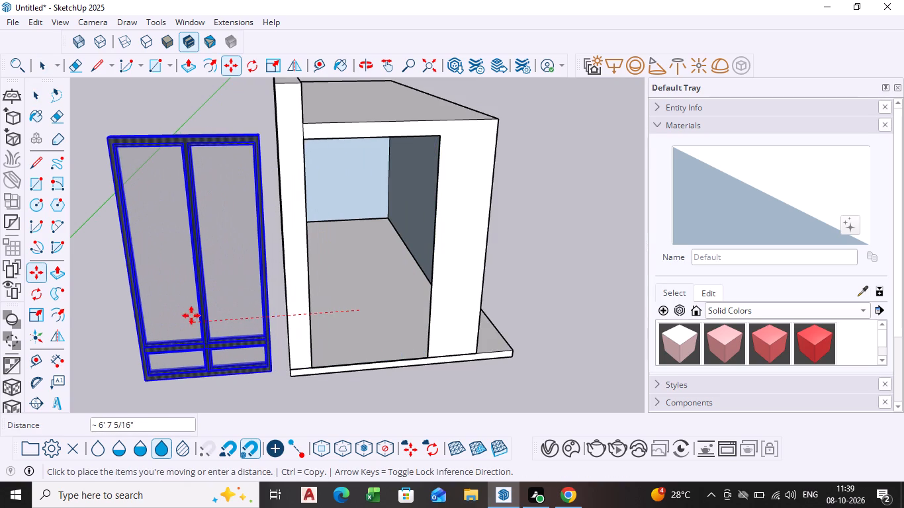
click(191, 316)
Scale the window down slightly from the middle of its top edge.
middle_click(222, 335)
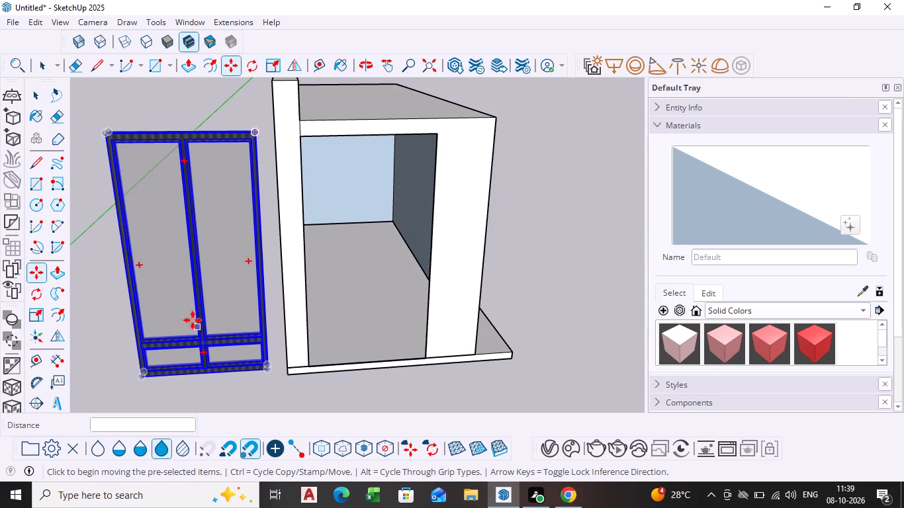
middle_drag(199, 140, 197, 200)
scroll(187, 157, up, 4)
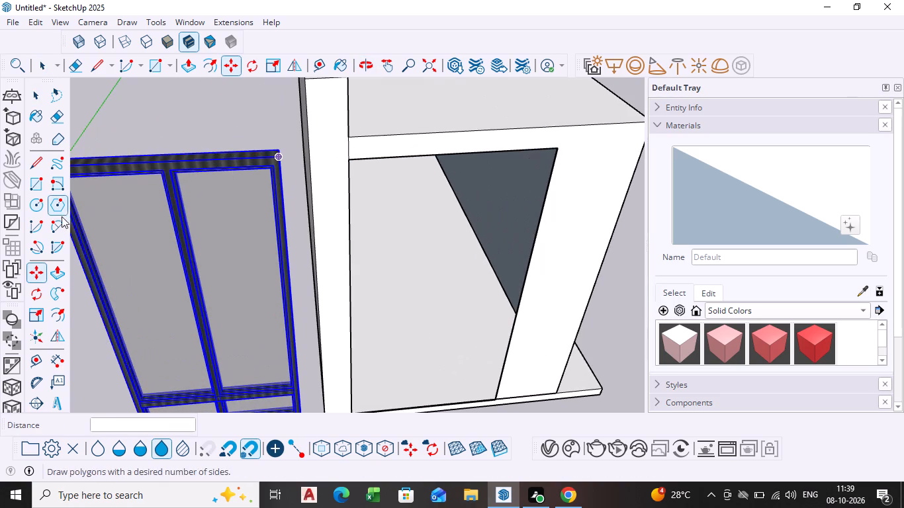
click(38, 314)
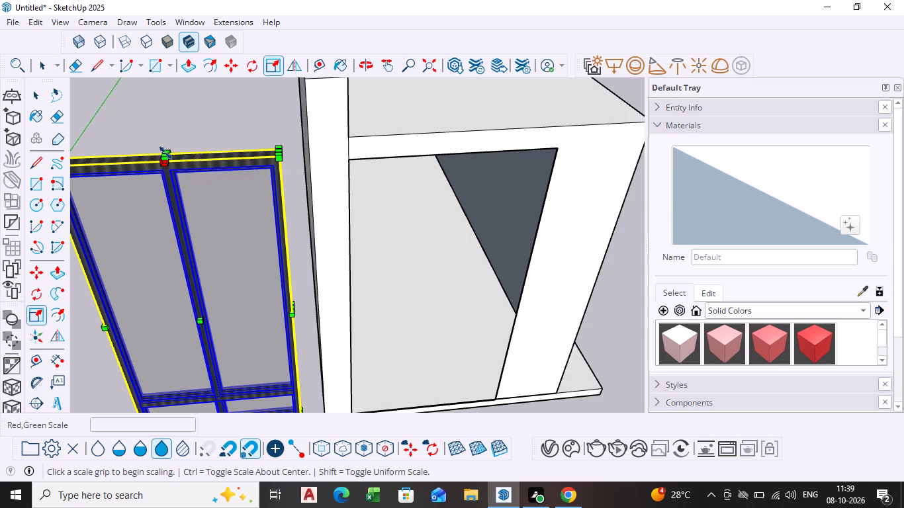
click(165, 151)
click(163, 176)
Move the window about 6' 7 5/8" back into the opening by its lower free corner, onto the opening's matching lower corner.
scroll(371, 307, down, 1)
middle_drag(371, 307, 359, 206)
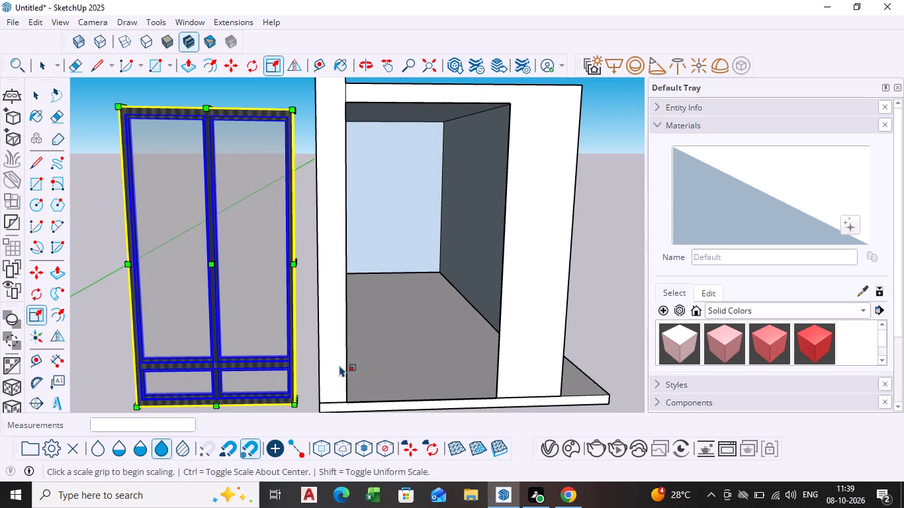
key(space)
click(234, 355)
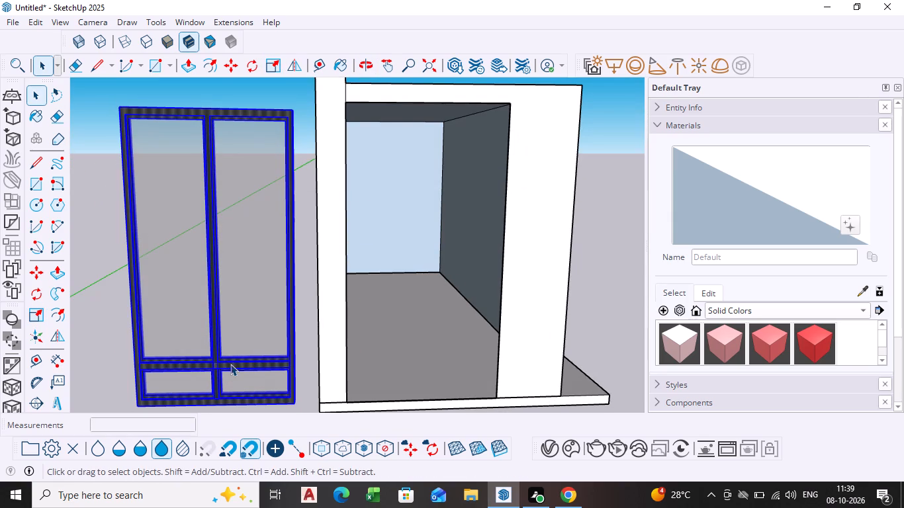
key(m)
shift+middle_drag(226, 371, 199, 317)
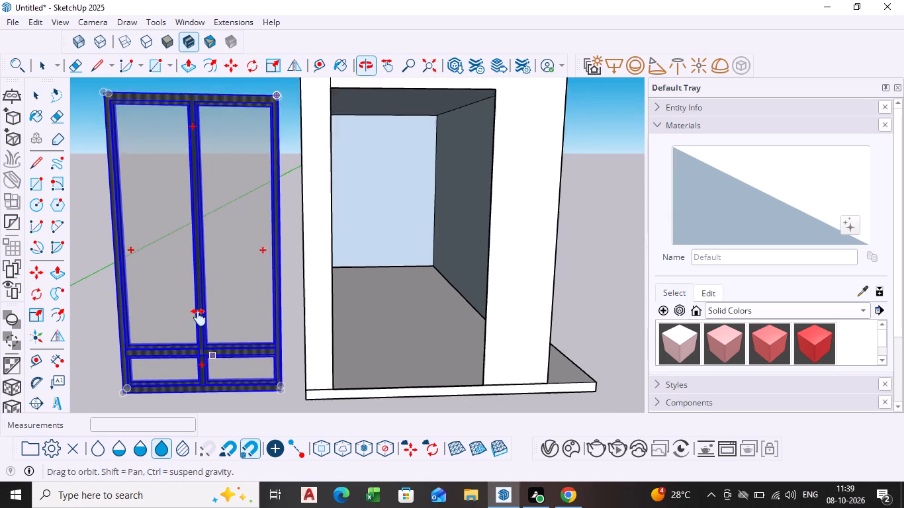
shift+middle_drag(199, 317, 196, 282)
scroll(253, 325, up, 4)
click(273, 316)
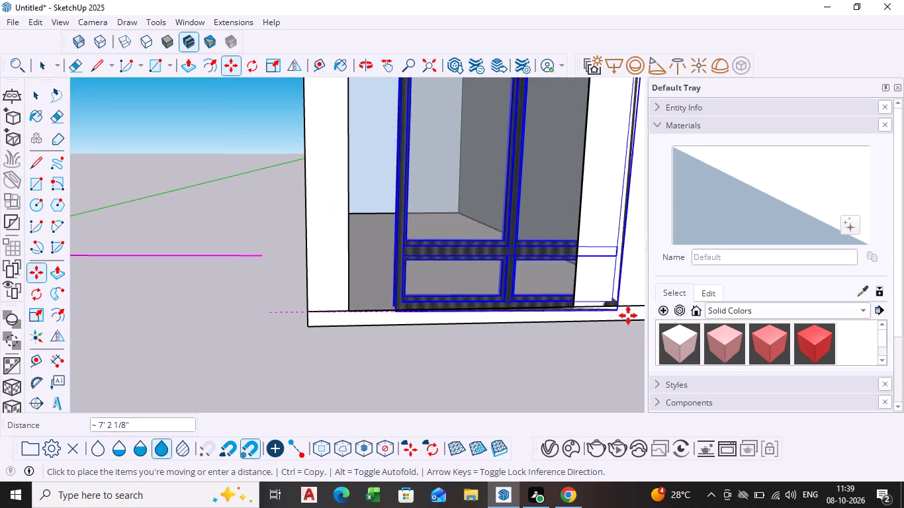
scroll(587, 317, up, 5)
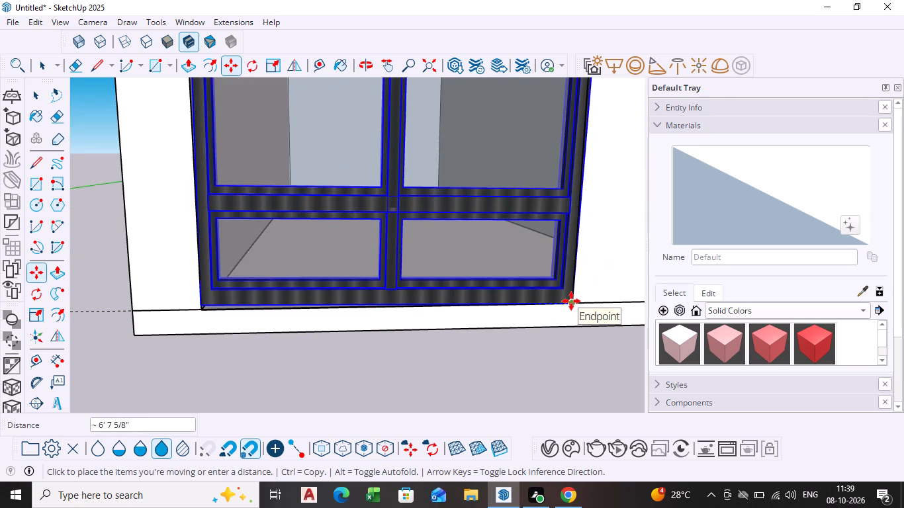
click(572, 302)
Scale the window uniformly from its lower corner beside the taller side wall to the opening's matching lower corner.
middle_drag(294, 329, 418, 237)
scroll(264, 276, up, 5)
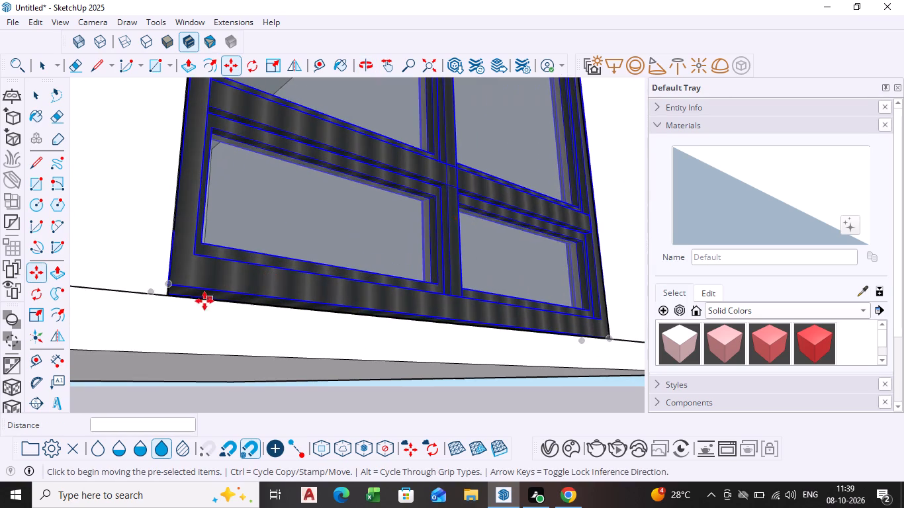
click(34, 311)
scroll(179, 310, up, 8)
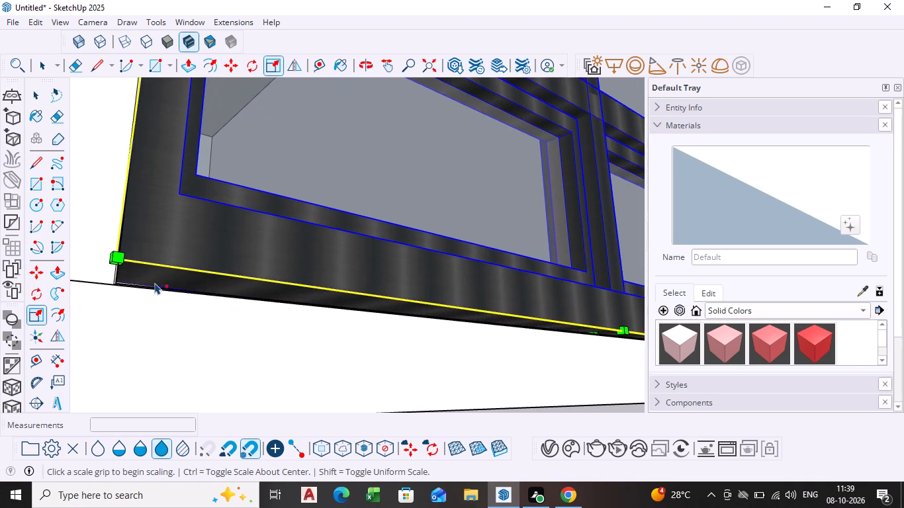
click(121, 258)
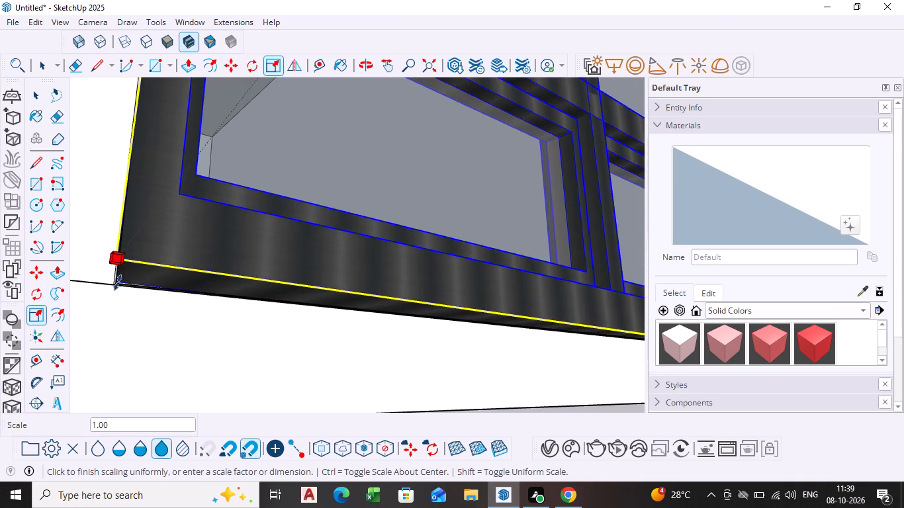
drag(115, 254, 115, 279)
Stretch the window's height by about 1.02 from the middle of its top edge to the opening's top edge.
scroll(115, 288, down, 15)
scroll(265, 280, down, 7)
middle_drag(265, 282, 210, 370)
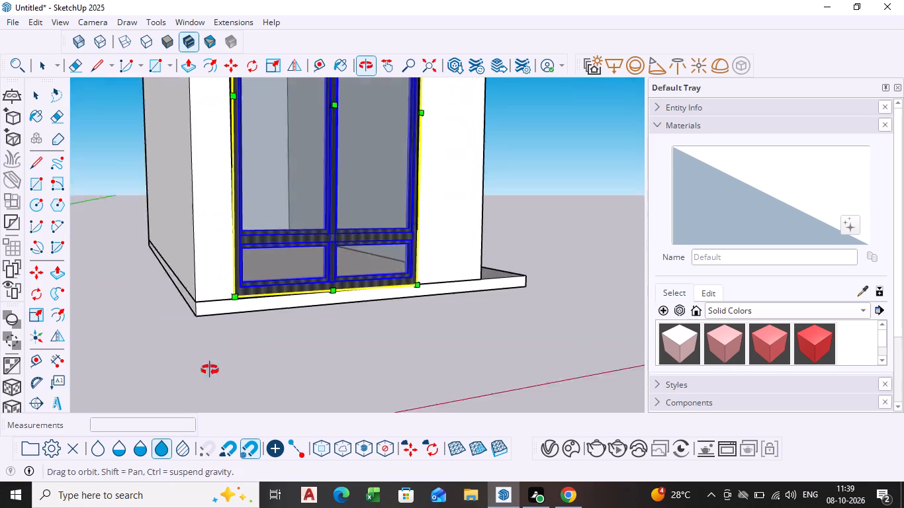
middle_drag(210, 370, 203, 381)
scroll(546, 259, down, 5)
middle_drag(511, 269, 383, 397)
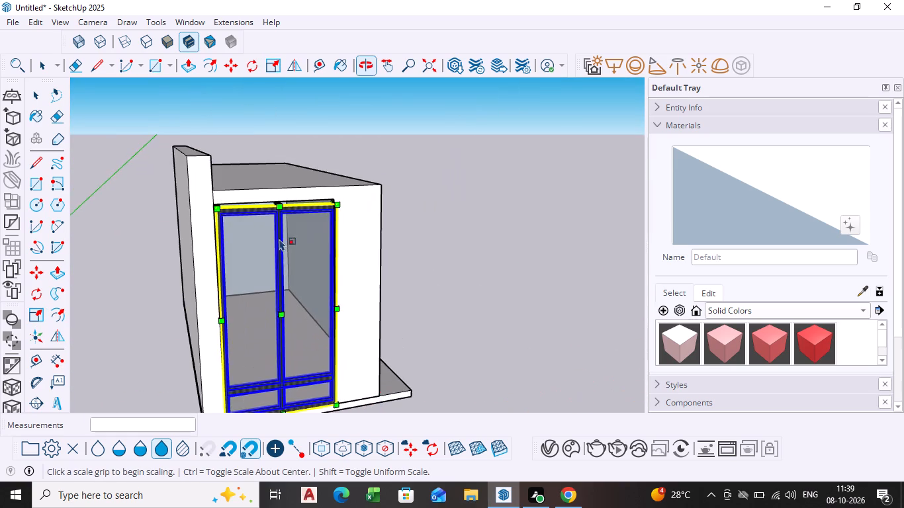
scroll(273, 199, up, 10)
middle_drag(276, 212, 279, 237)
scroll(314, 302, up, 4)
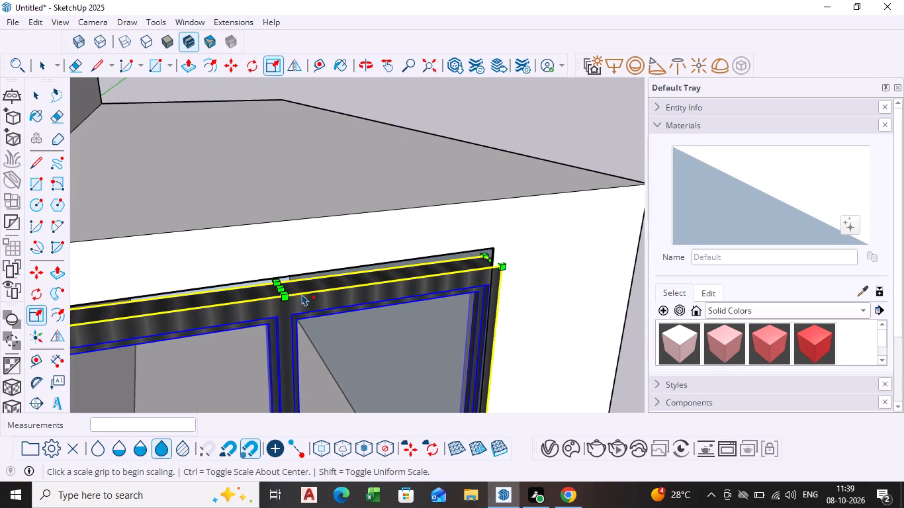
click(279, 286)
click(277, 279)
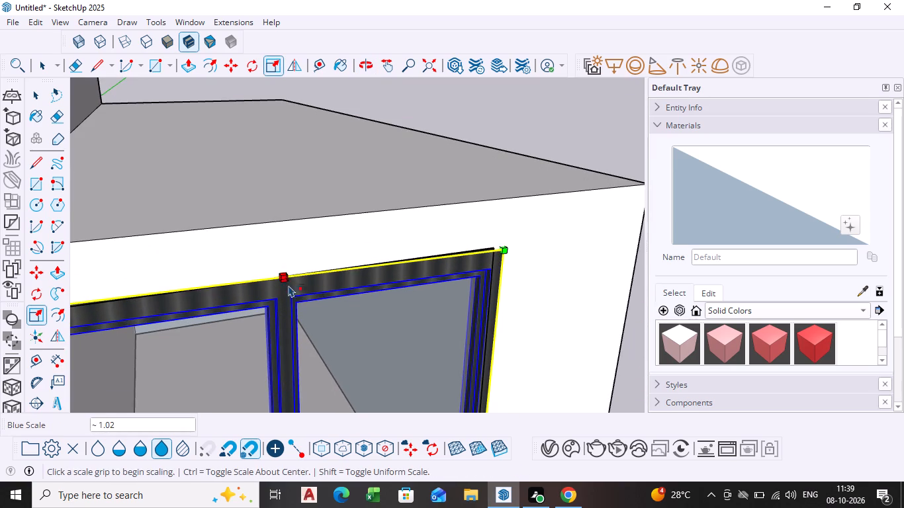
Scale the window uniformly from its upper corner beside the taller side wall toward the opening's side edge.
scroll(351, 296, down, 10)
middle_drag(331, 304, 303, 223)
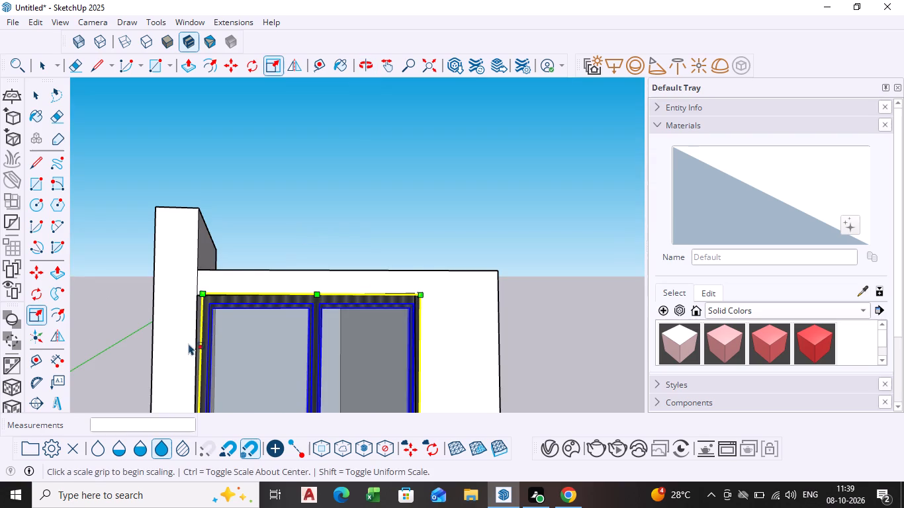
middle_drag(189, 343, 203, 337)
scroll(199, 311, up, 10)
middle_drag(188, 290, 219, 368)
click(215, 258)
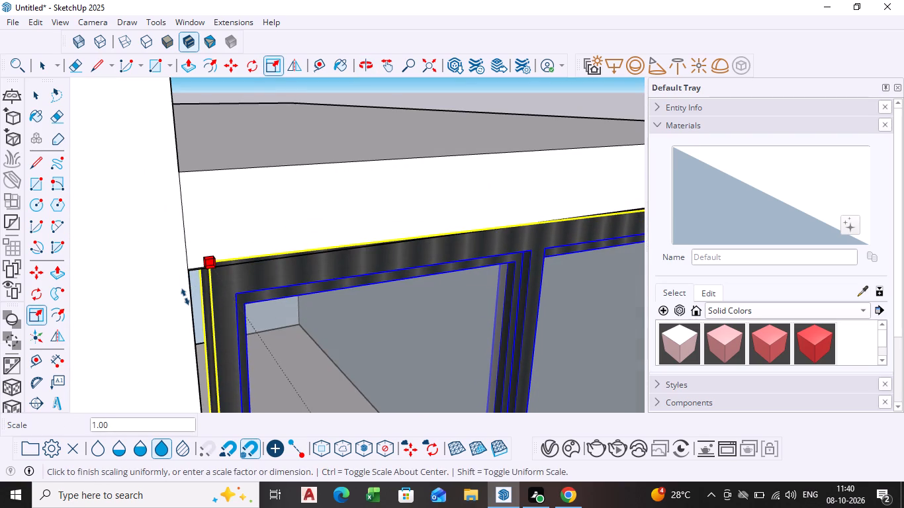
click(194, 311)
Widen the window from the middle of its side nearest the taller wall to the opening's side edge.
scroll(223, 330, down, 4)
middle_drag(223, 330, 227, 237)
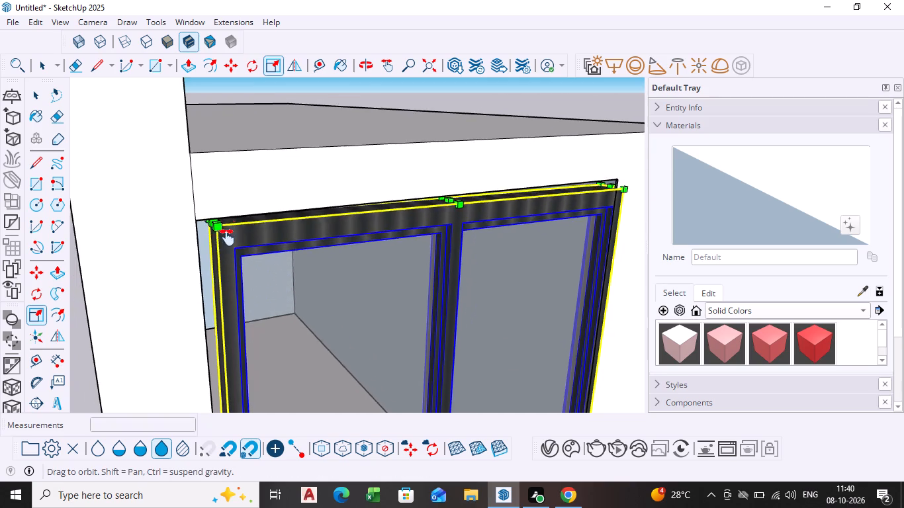
middle_drag(227, 237, 248, 0)
shift+middle_drag(277, 336, 242, 202)
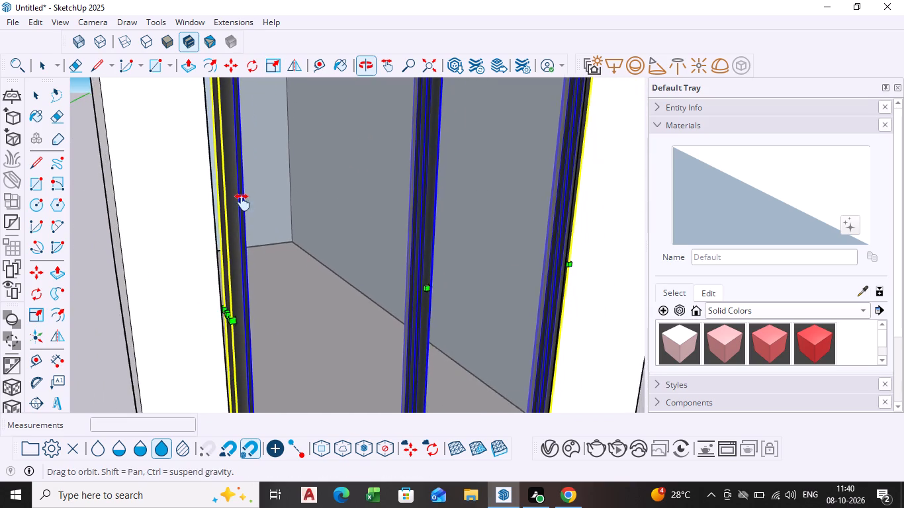
shift+middle_drag(242, 202, 242, 193)
shift+scroll(242, 193, down, 1)
scroll(226, 322, up, 4)
middle_drag(227, 320, 246, 320)
scroll(238, 295, up, 5)
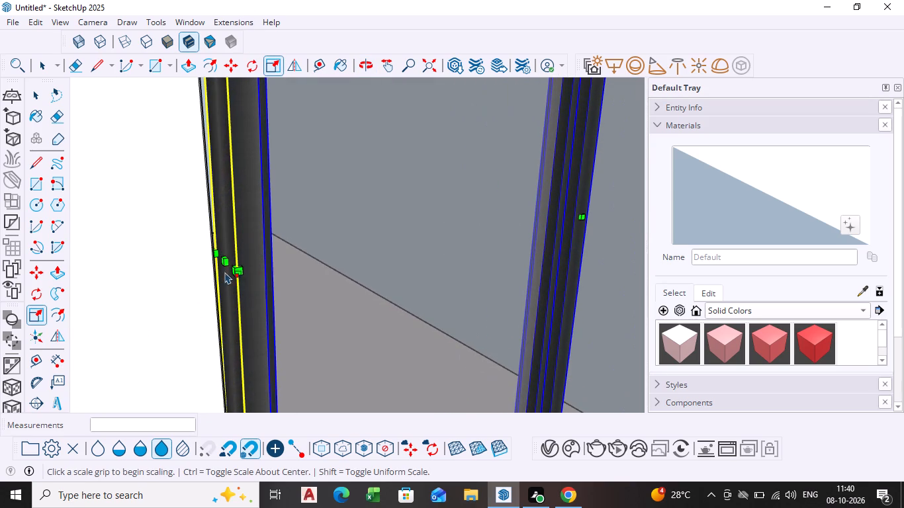
click(227, 264)
click(214, 263)
Scale the window uniformly from its front free upper corner toward the opening's matching upper corner.
scroll(241, 267, down, 6)
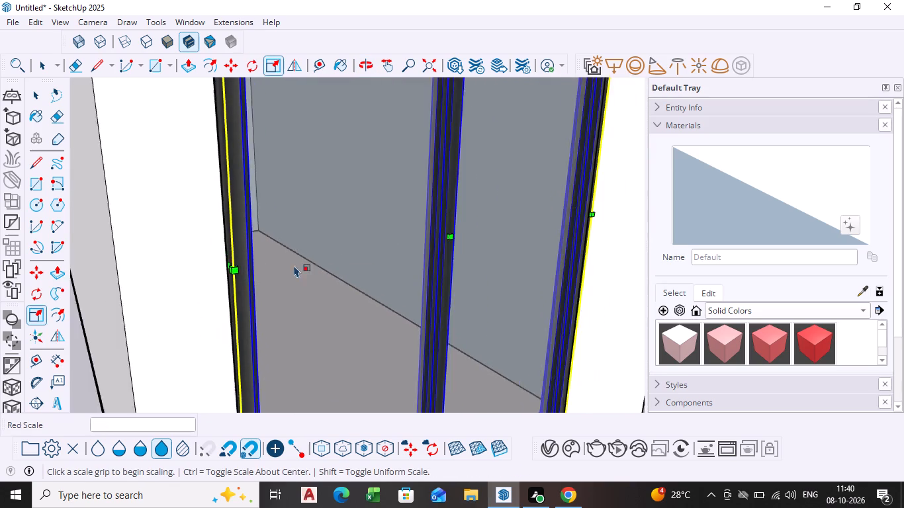
scroll(294, 265, down, 8)
middle_drag(475, 302, 273, 343)
scroll(435, 311, down, 1)
scroll(341, 296, up, 4)
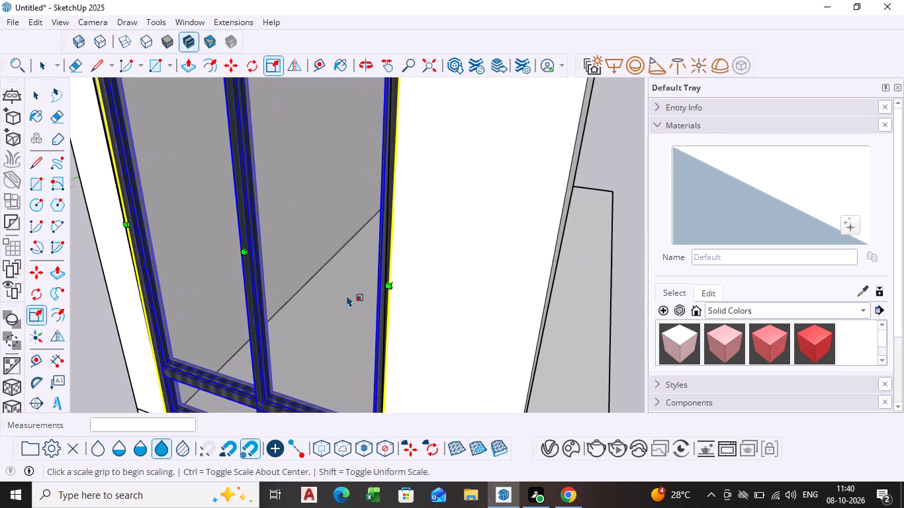
scroll(390, 290, down, 11)
shift+scroll(287, 276, down, 1)
shift+middle_drag(279, 281, 269, 294)
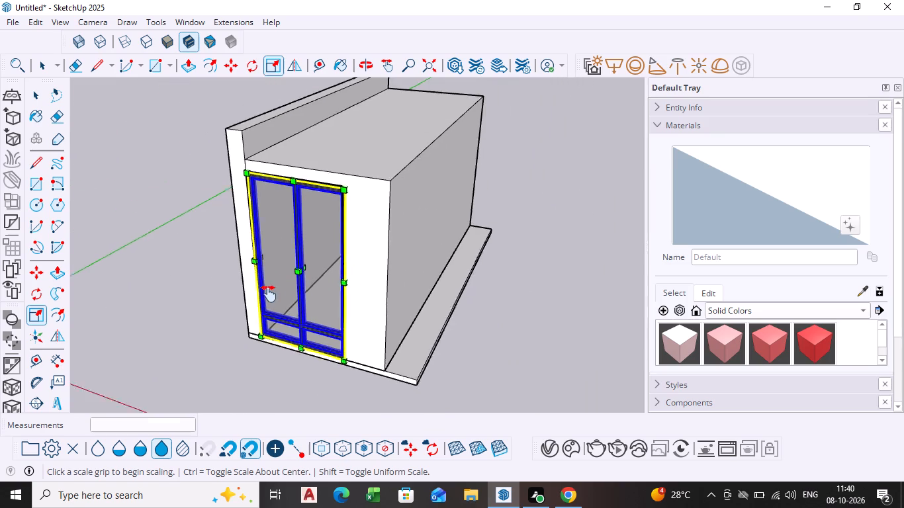
shift+middle_drag(269, 294, 263, 312)
scroll(279, 232, up, 20)
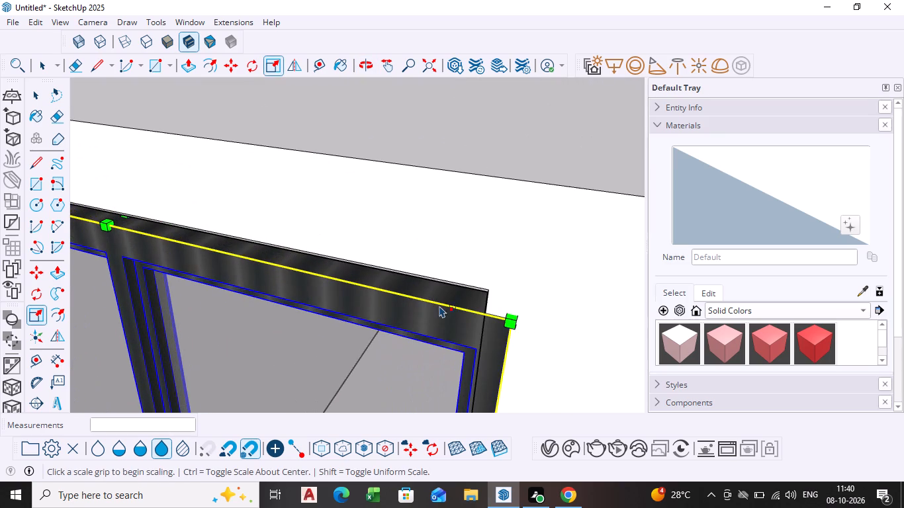
click(508, 317)
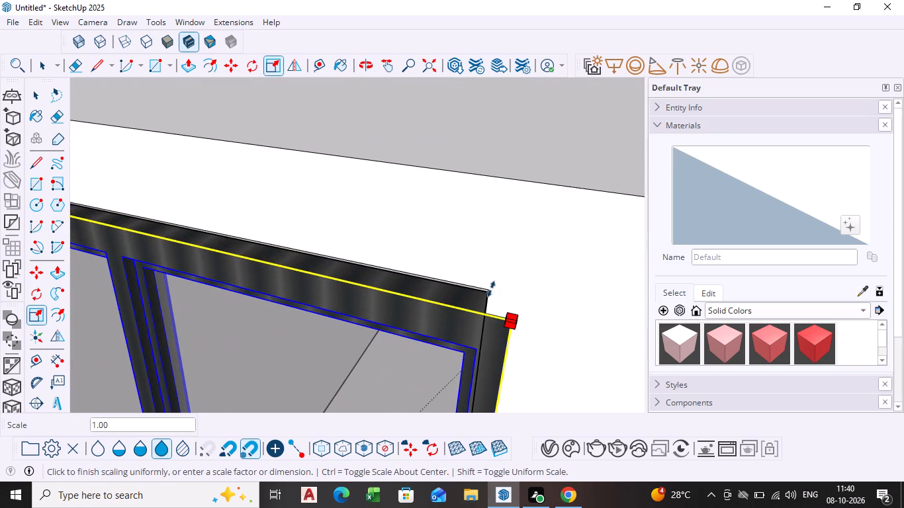
click(490, 288)
Stretch the window's height by 1.01 from the middle of its top edge toward the opening's top edge.
scroll(422, 300, down, 6)
scroll(190, 272, up, 9)
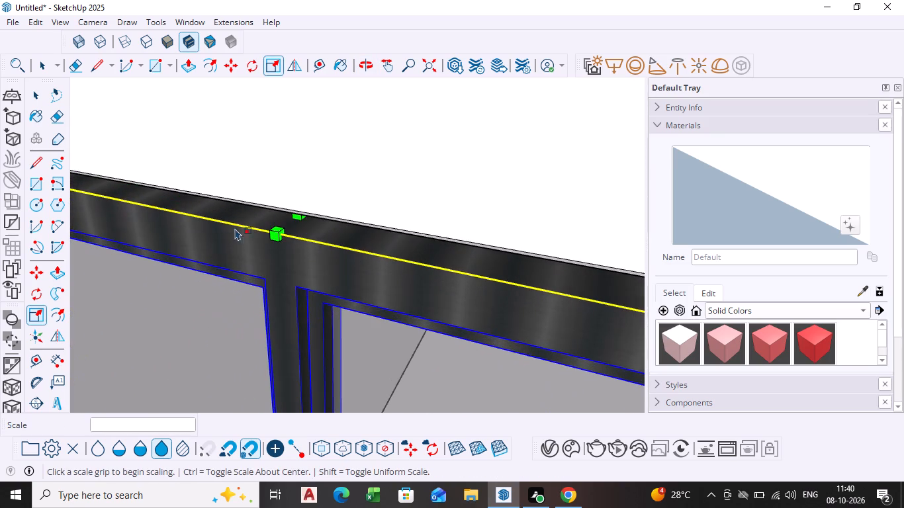
click(298, 220)
click(304, 198)
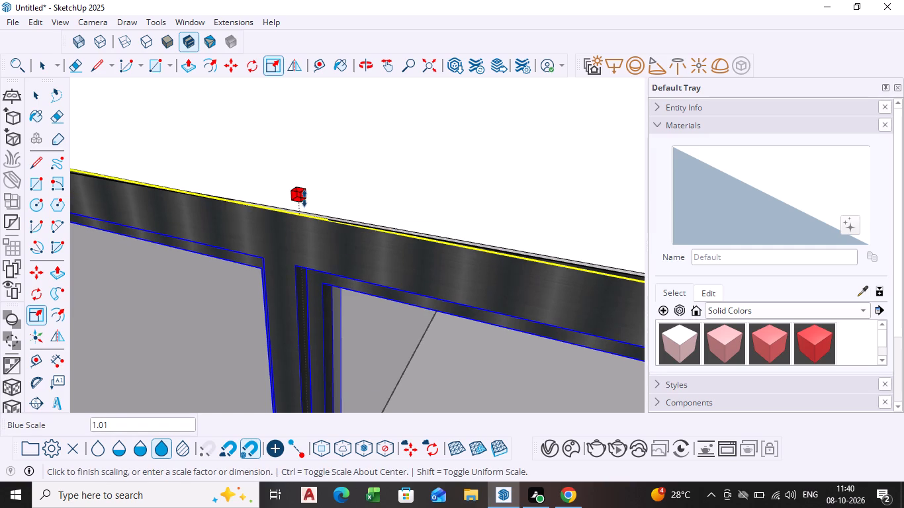
Examine how the window fits the block's end opening, along its top edge and its side away from the taller wall.
scroll(298, 229, down, 20)
middle_drag(322, 300, 406, 180)
scroll(406, 180, up, 1)
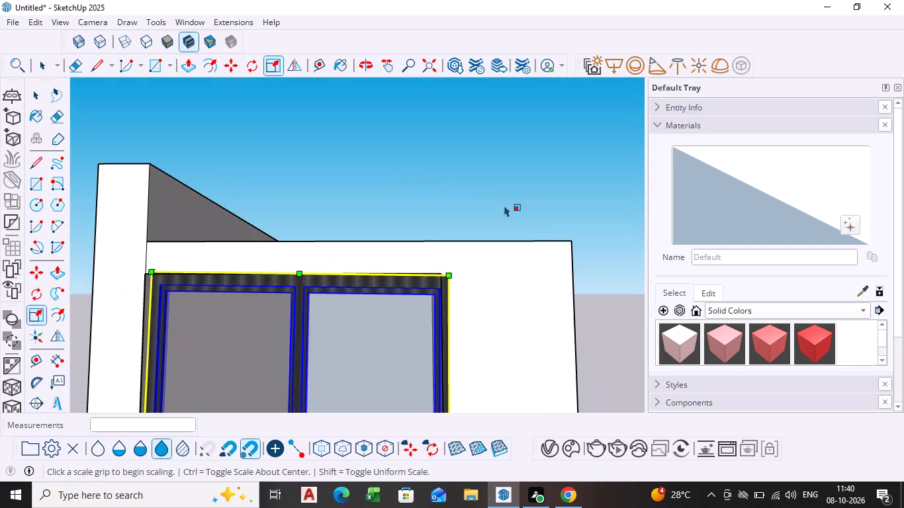
key(space)
click(605, 216)
scroll(435, 296, down, 15)
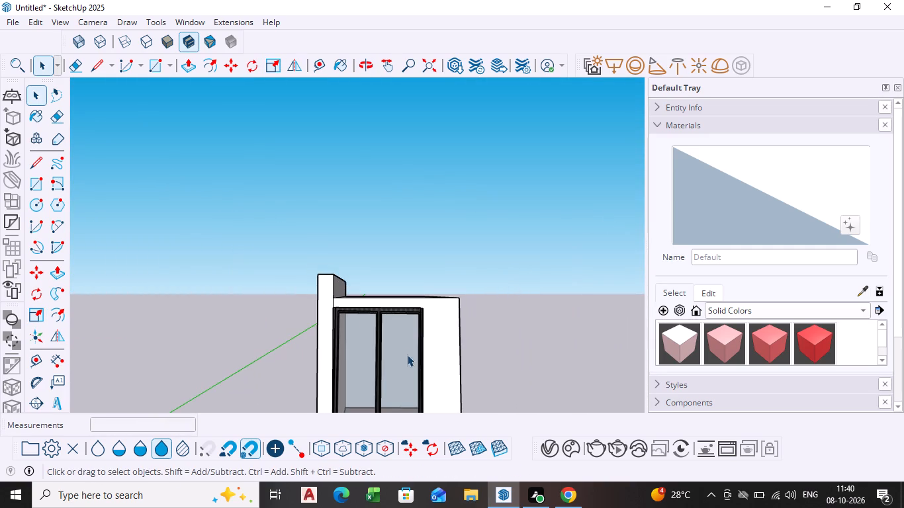
scroll(407, 355, down, 3)
shift+middle_drag(407, 355, 361, 213)
middle_drag(364, 298, 375, 333)
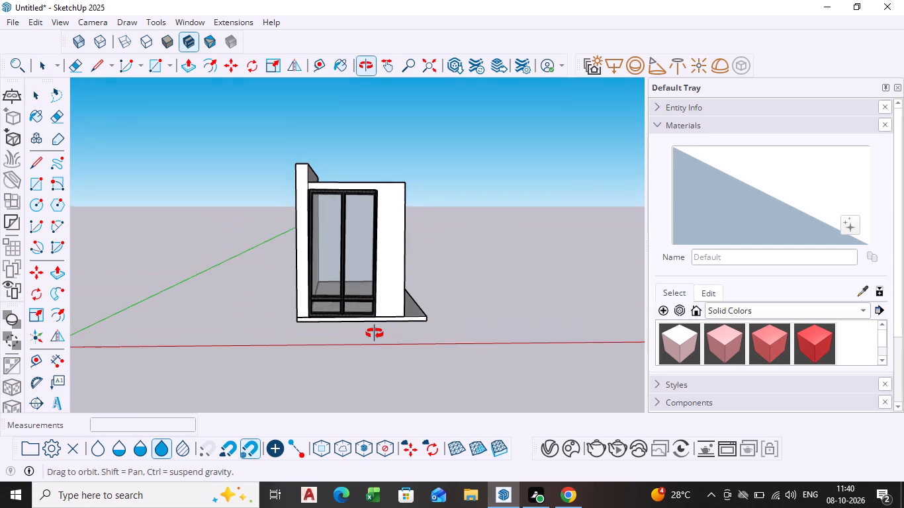
middle_drag(375, 333, 375, 334)
scroll(375, 322, up, 3)
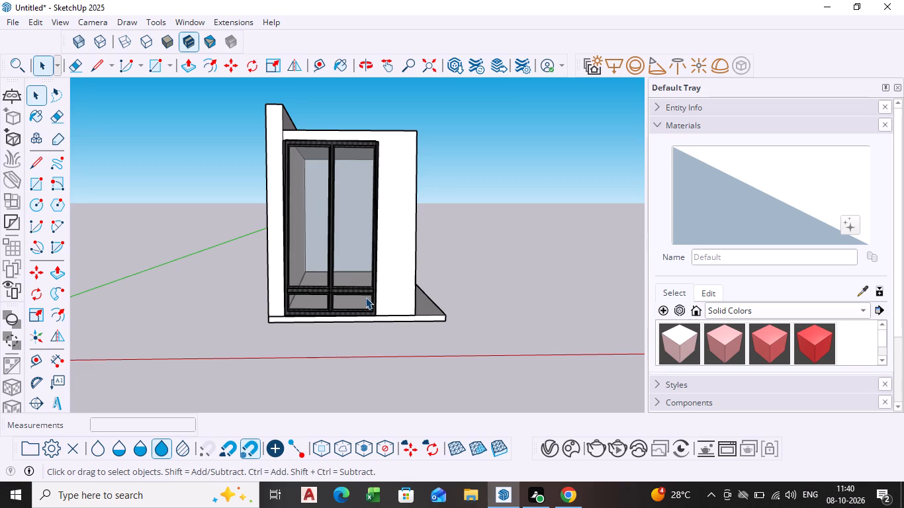
scroll(397, 290, down, 1)
middle_click(397, 290)
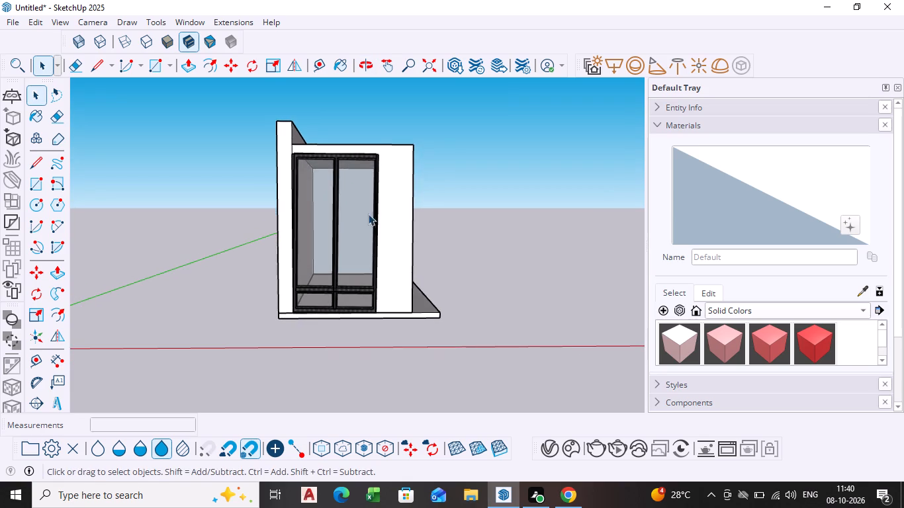
scroll(367, 224, up, 8)
middle_drag(397, 315, 409, 357)
scroll(383, 275, up, 12)
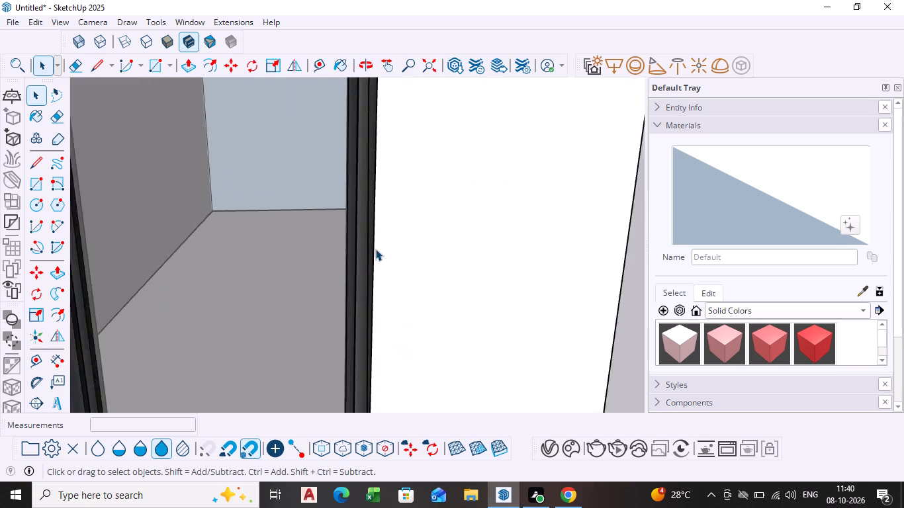
scroll(375, 249, up, 16)
scroll(375, 249, down, 1)
middle_drag(374, 249, 265, 290)
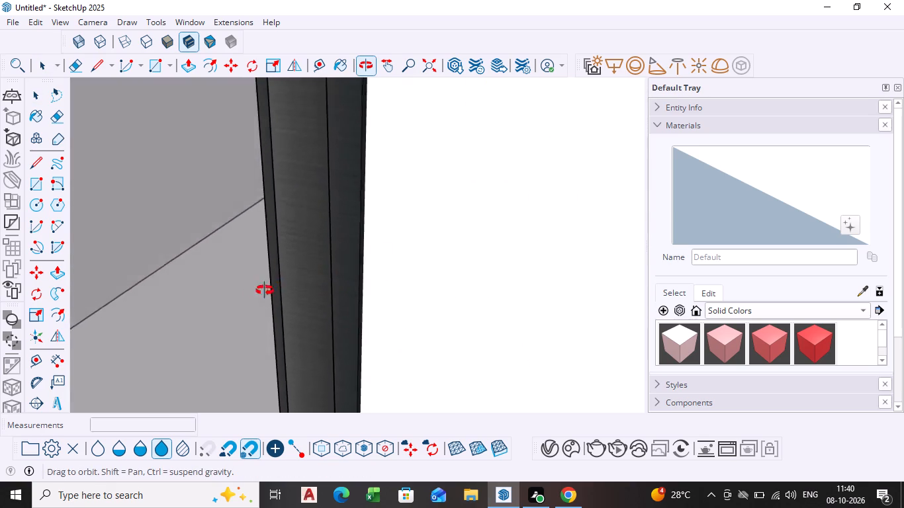
middle_drag(265, 290, 218, 285)
Shrink the window in width and depth from the vertical edge farther from the taller wall, clearing the opening's side.
scroll(321, 273, up, 4)
click(386, 273)
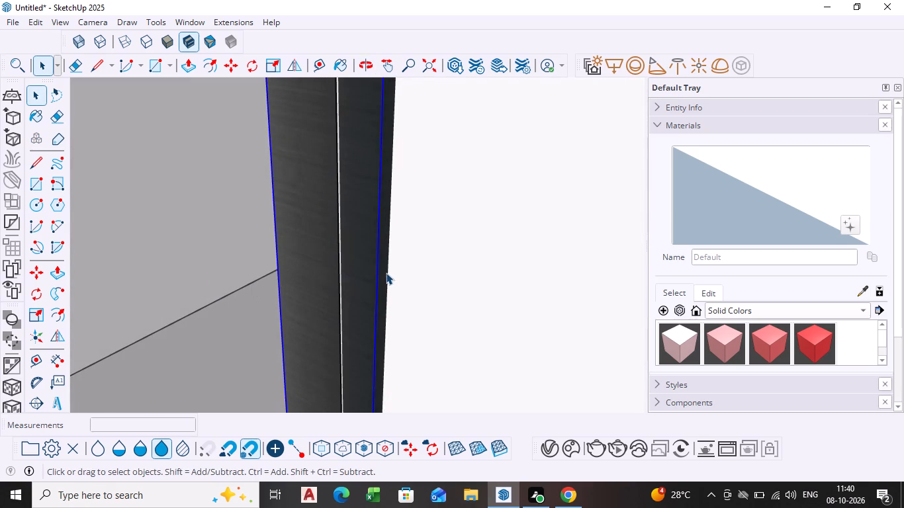
click(31, 317)
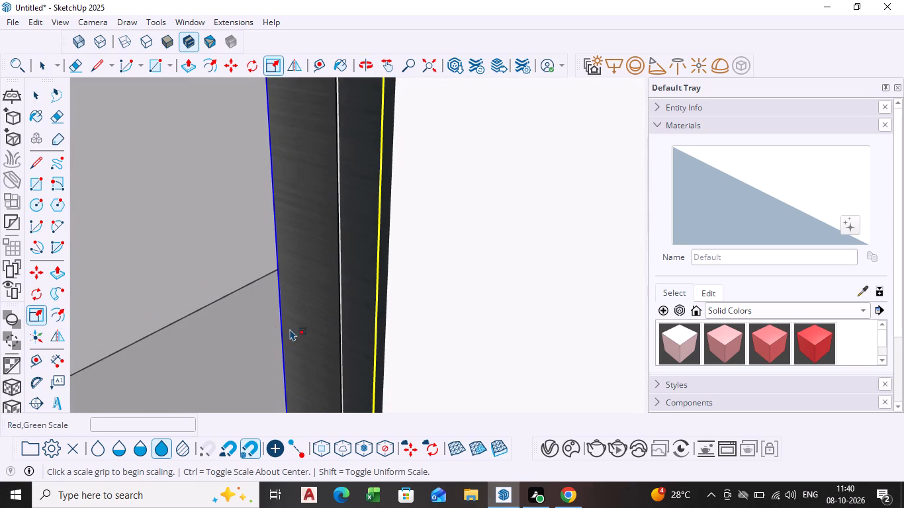
scroll(386, 290, down, 20)
scroll(386, 290, down, 1)
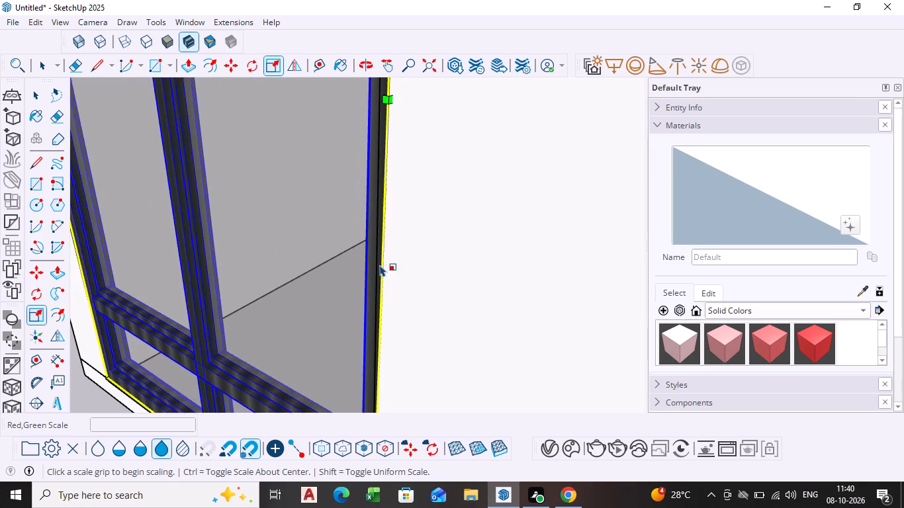
shift+middle_drag(372, 241, 322, 417)
click(330, 298)
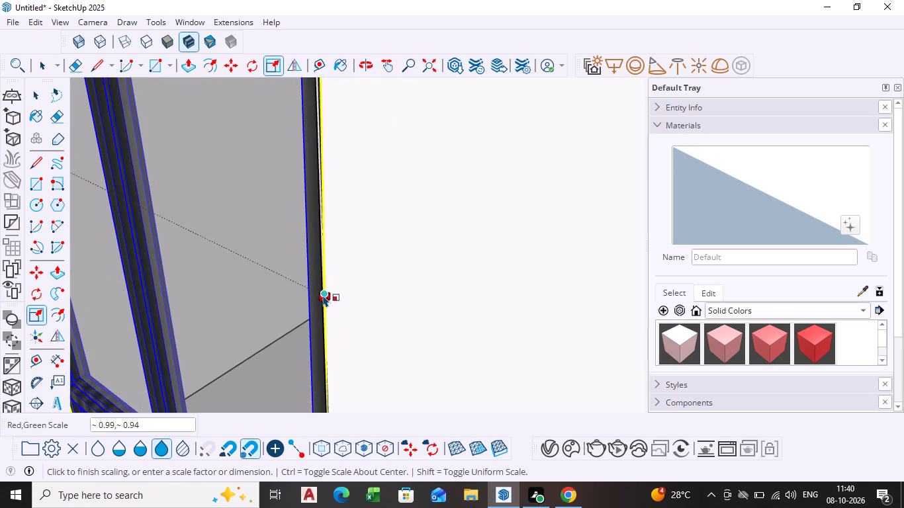
click(234, 254)
Widen the end opening by pushing its narrow inner side face away from the taller wall with Push/Pull.
middle_drag(308, 303, 376, 321)
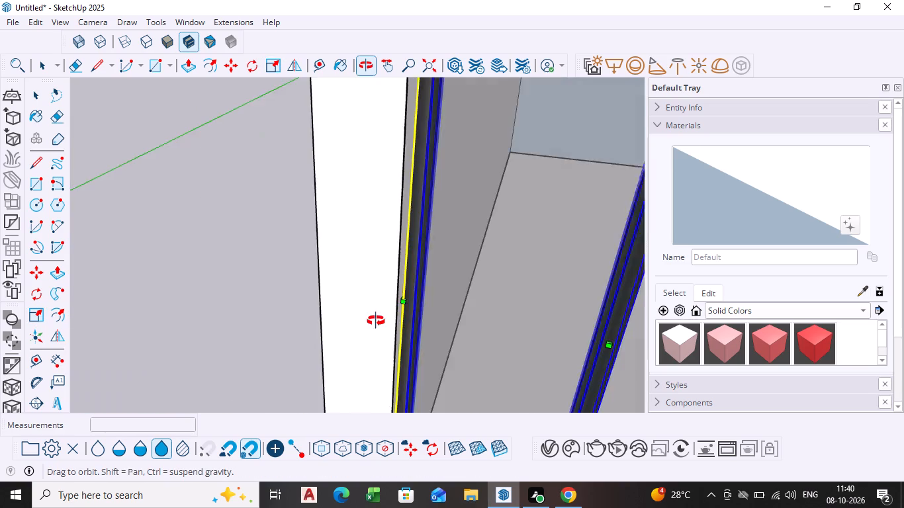
middle_drag(376, 321, 314, 302)
shift+middle_drag(360, 368, 248, 331)
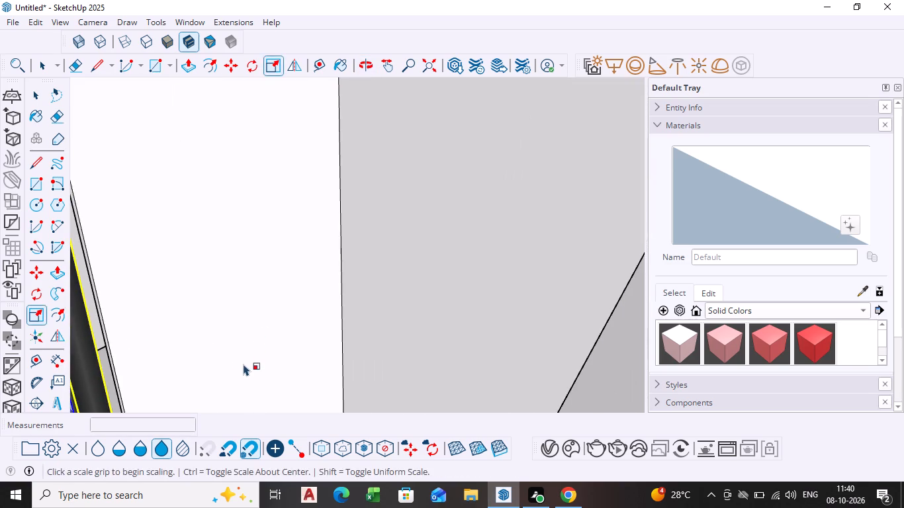
middle_drag(244, 364, 537, 291)
scroll(421, 261, down, 7)
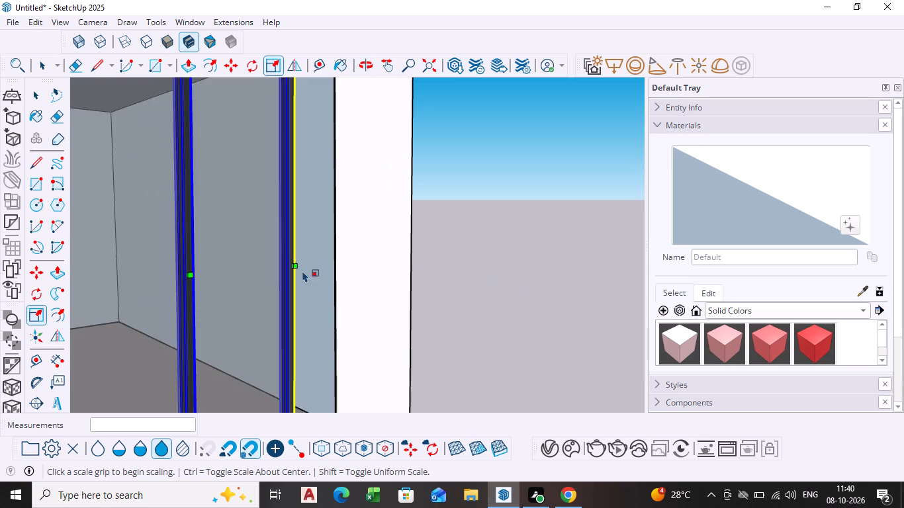
scroll(315, 277, up, 4)
middle_drag(343, 286, 359, 302)
scroll(399, 309, up, 5)
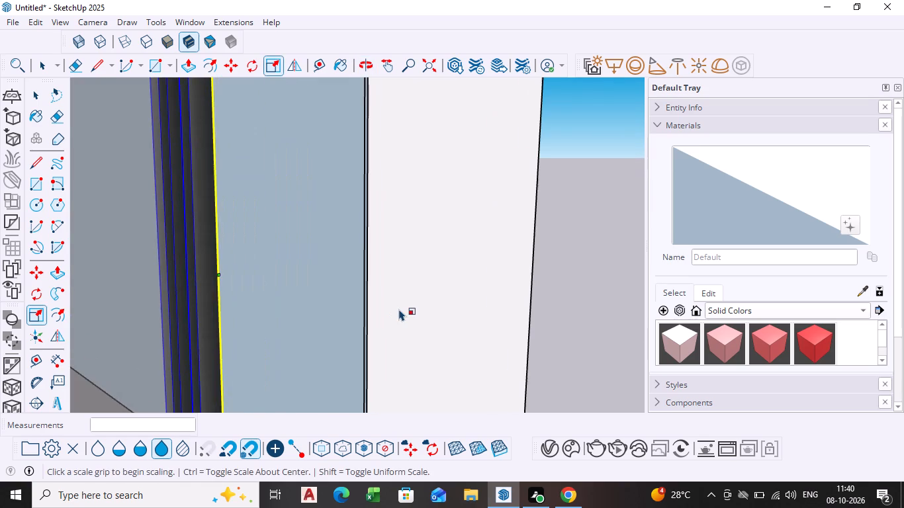
key(space)
scroll(369, 303, up, 8)
click(361, 304)
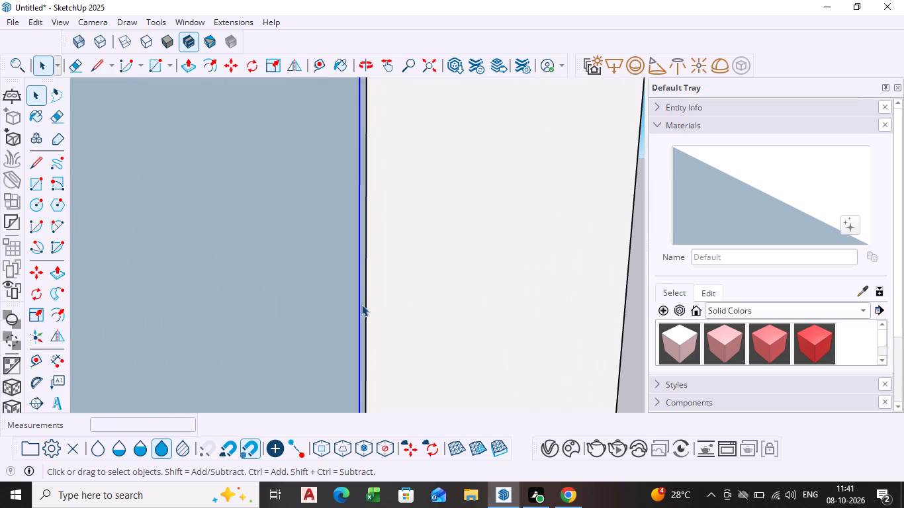
click(361, 304)
scroll(361, 306, up, 2)
middle_drag(361, 306, 388, 313)
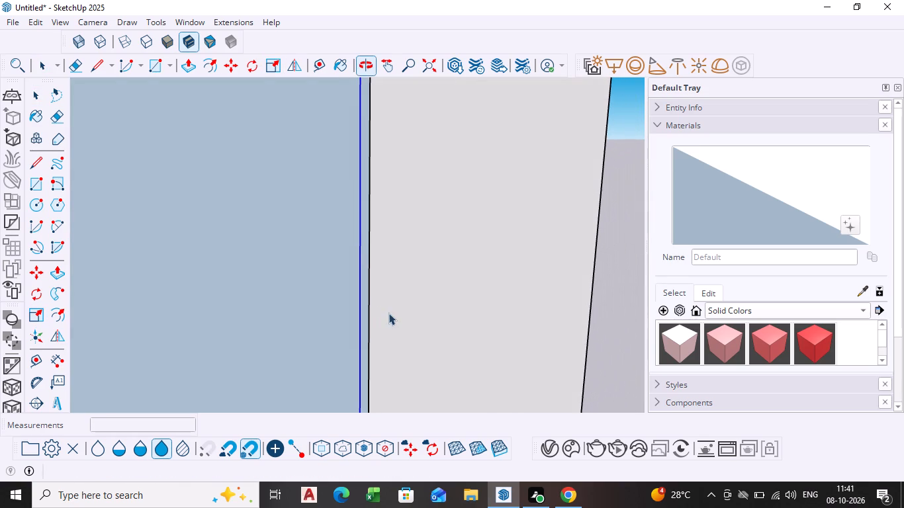
scroll(367, 304, down, 1)
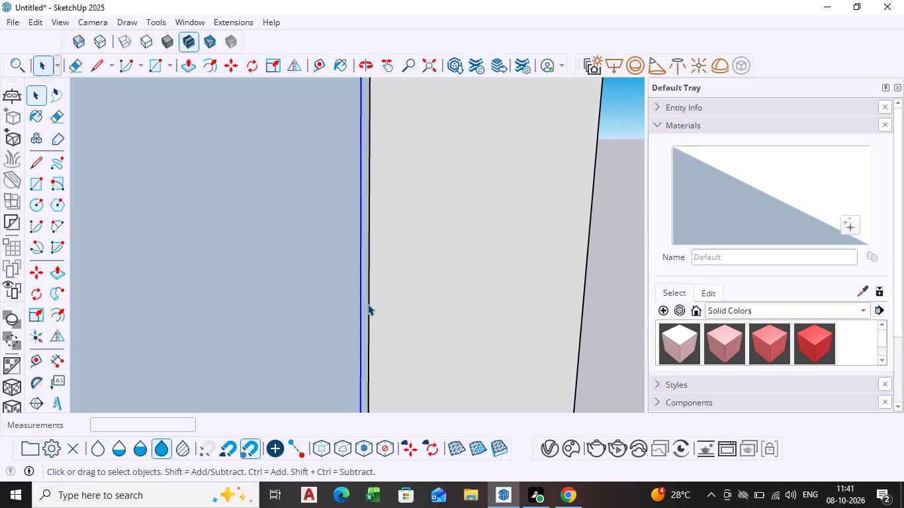
click(369, 302)
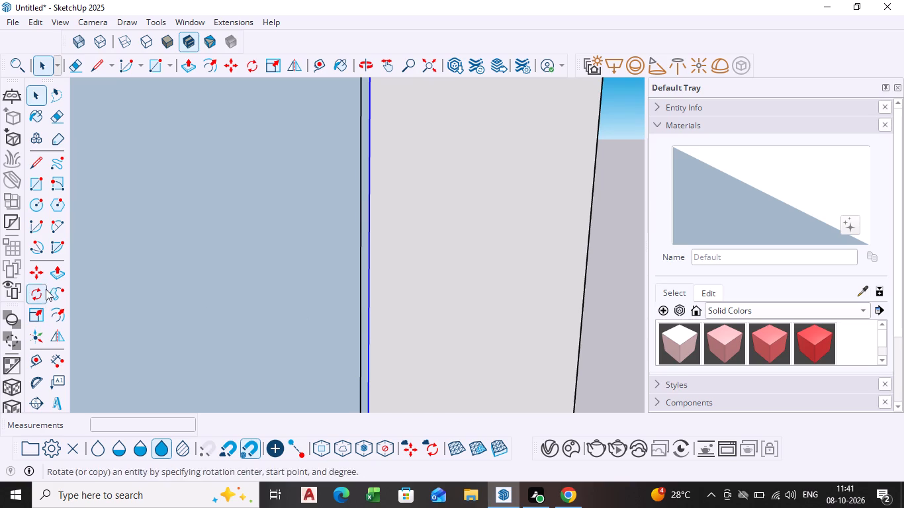
click(55, 274)
click(369, 289)
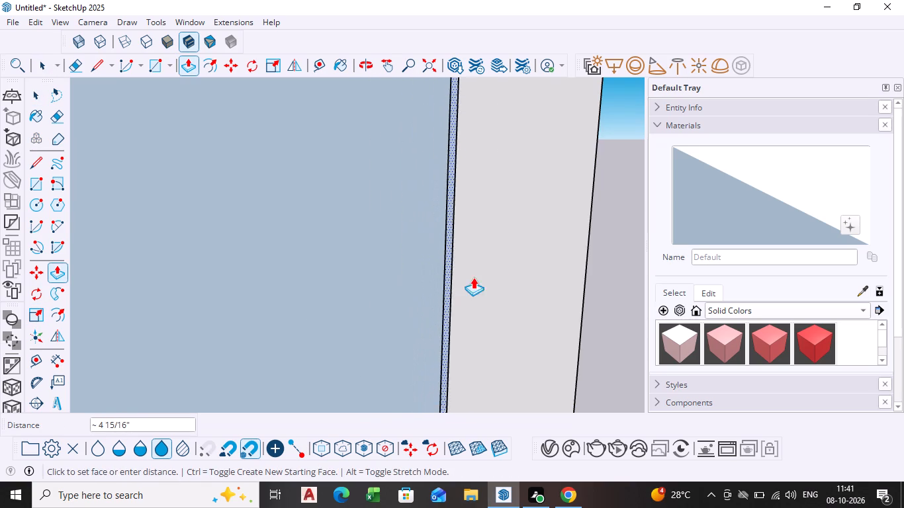
click(511, 277)
key(space)
Scale the window's width by 1.41 from its side farther from the taller wall to the widened opening's side edge.
scroll(628, 267, down, 14)
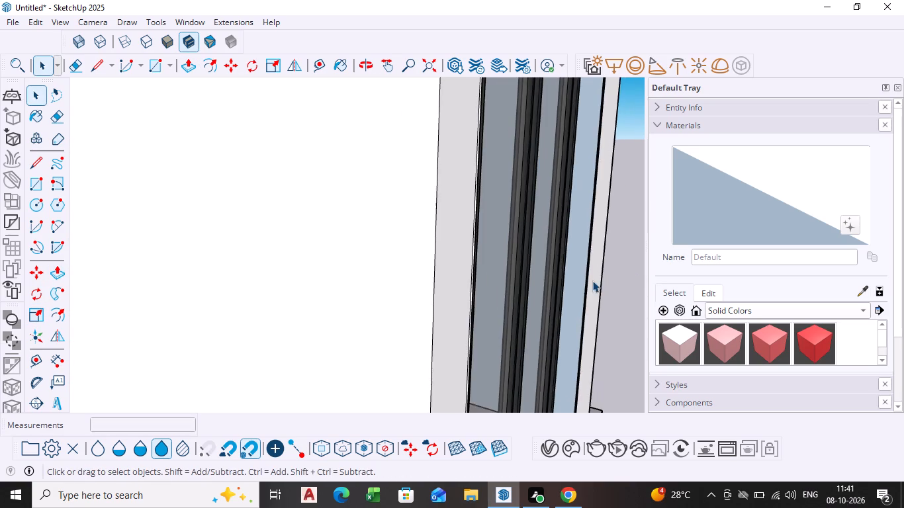
middle_drag(590, 282, 441, 340)
scroll(586, 284, down, 1)
shift+middle_drag(394, 329, 374, 254)
middle_drag(373, 267, 320, 274)
click(42, 316)
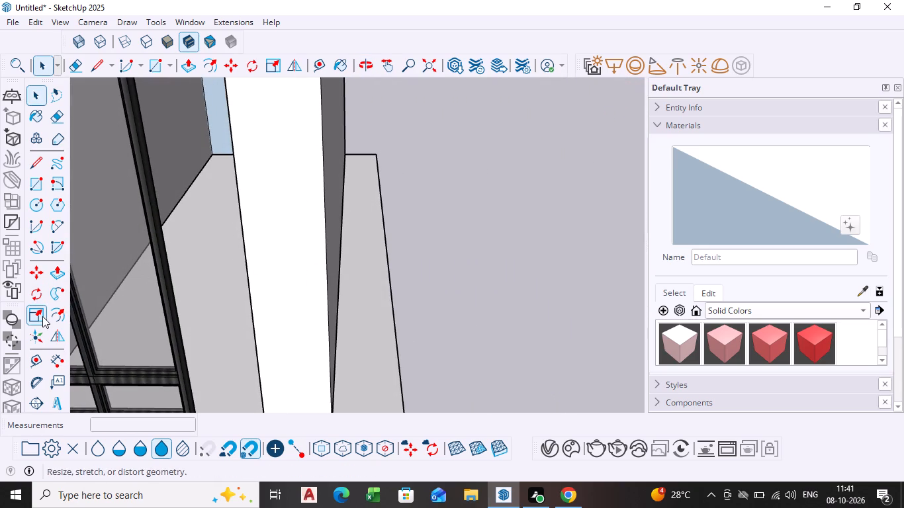
scroll(124, 285, up, 2)
scroll(124, 285, down, 6)
click(135, 276)
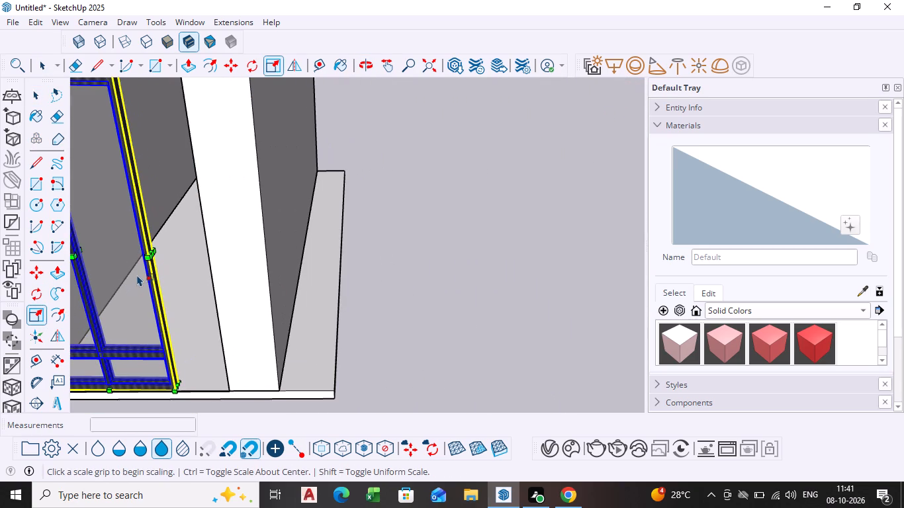
scroll(156, 249, up, 4)
click(146, 260)
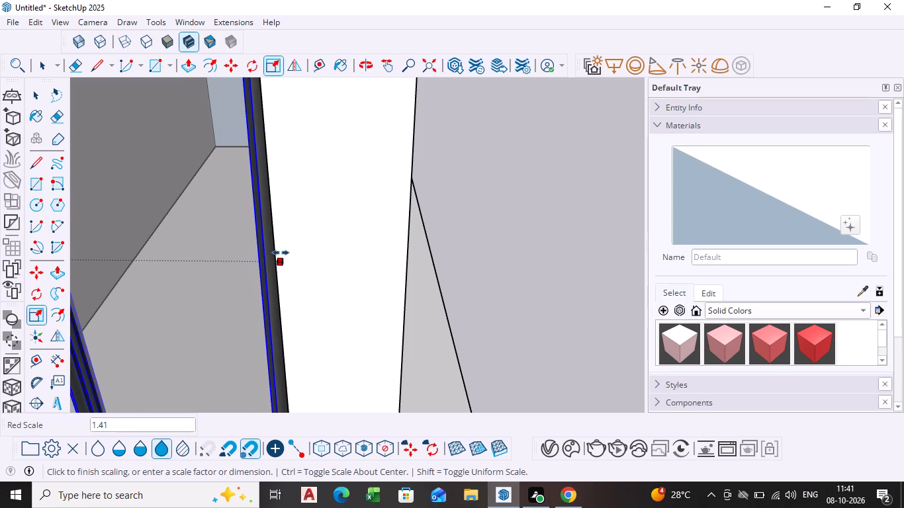
click(281, 253)
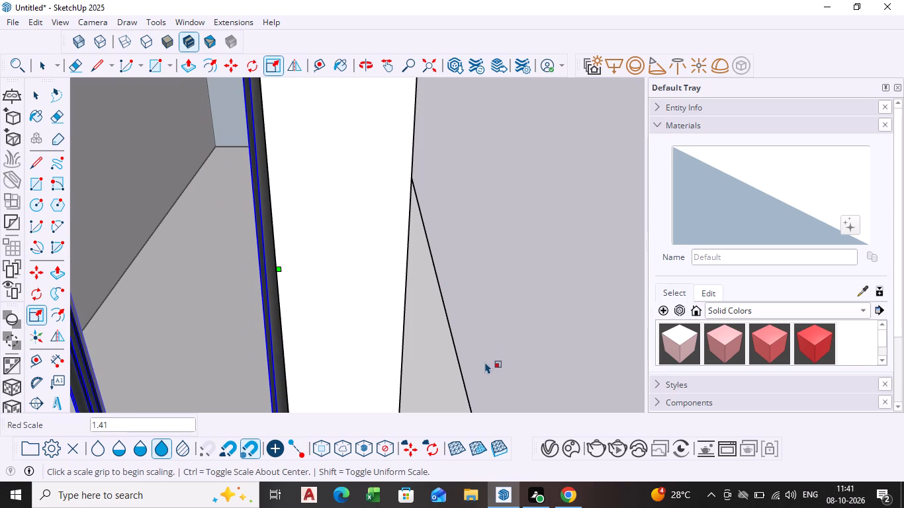
scroll(448, 305, down, 5)
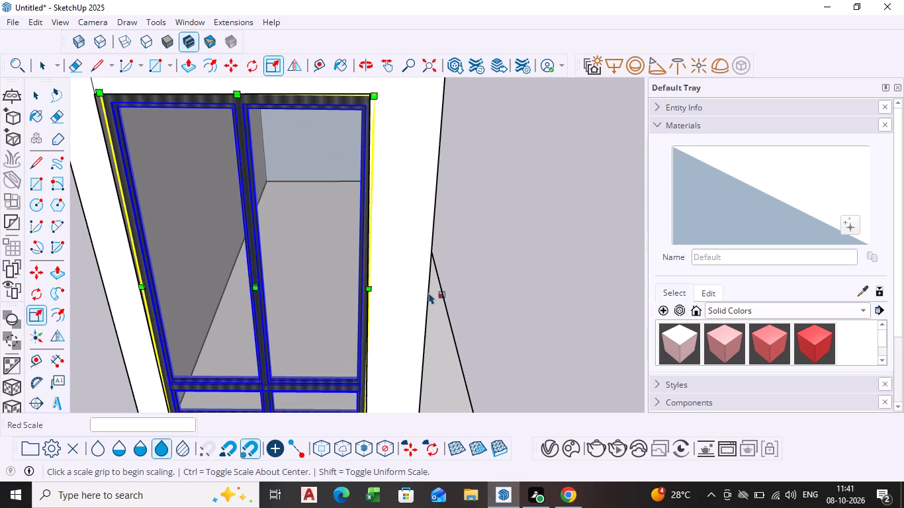
key(space)
click(433, 290)
Examine the widened window's fit within the opening, from the whole end face to the upper corner.
scroll(275, 348, down, 3)
middle_drag(270, 347, 292, 257)
scroll(321, 317, down, 1)
scroll(306, 382, down, 3)
scroll(403, 374, down, 1)
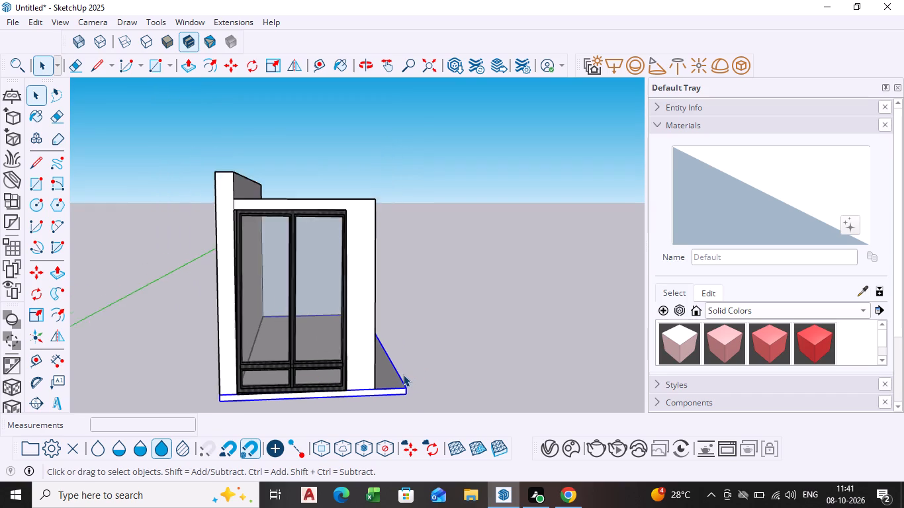
scroll(403, 374, down, 1)
middle_drag(402, 373, 395, 329)
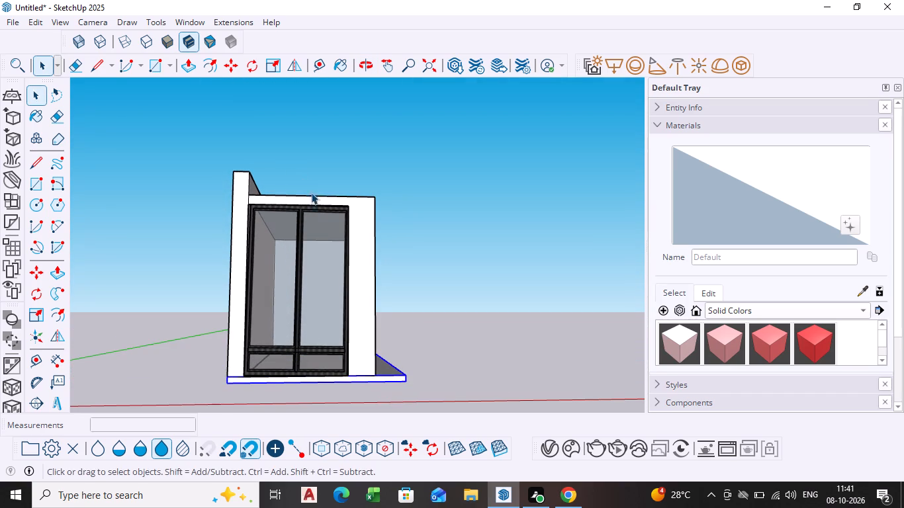
middle_drag(339, 228, 341, 260)
scroll(340, 238, up, 8)
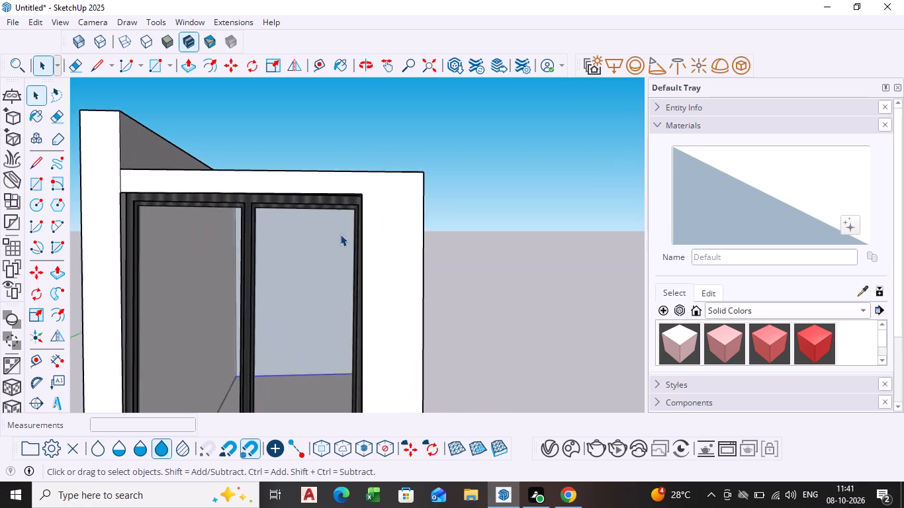
middle_drag(339, 234, 336, 273)
scroll(350, 232, up, 10)
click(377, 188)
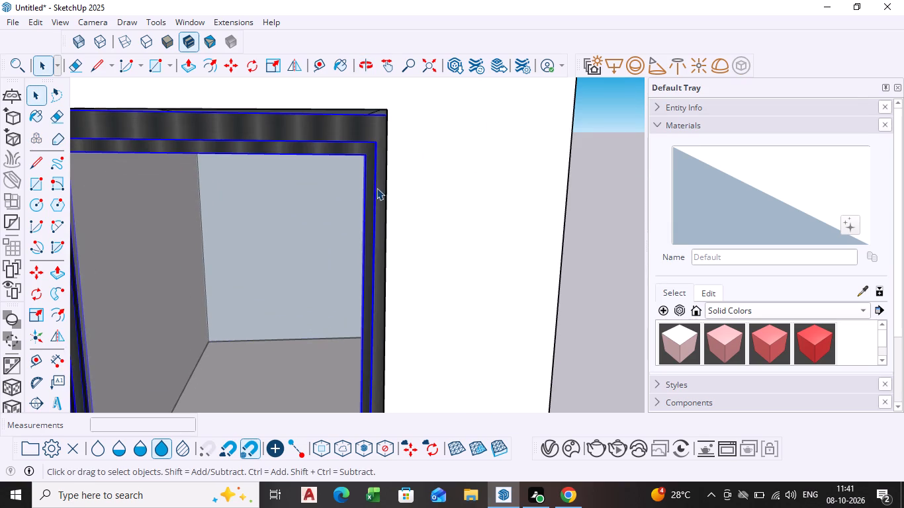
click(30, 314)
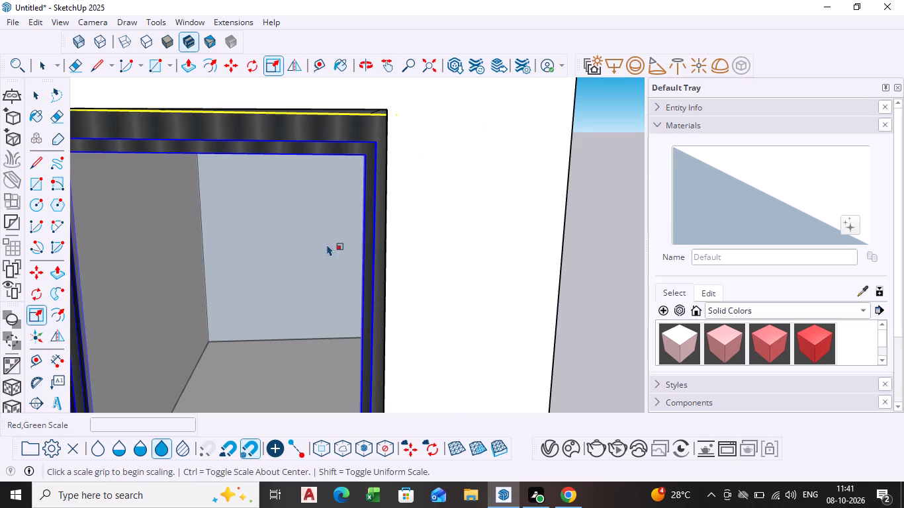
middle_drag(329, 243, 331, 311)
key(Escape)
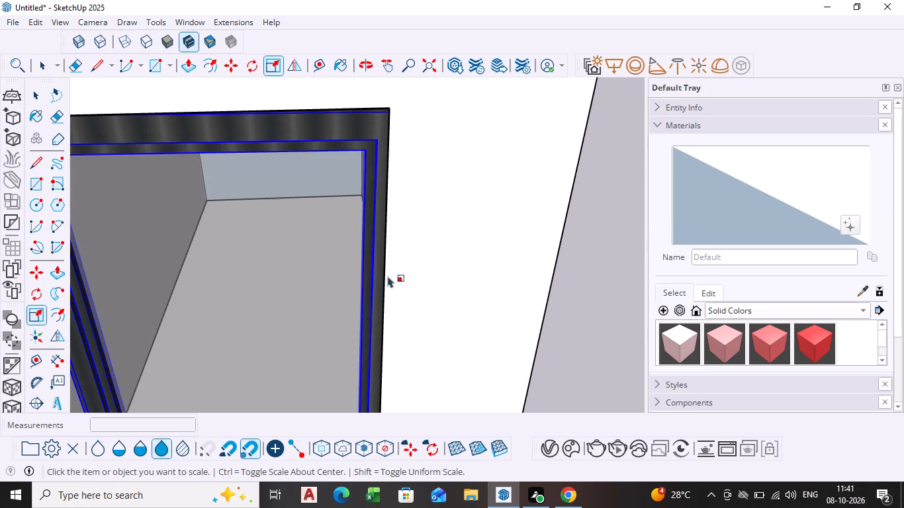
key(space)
Examine the window and surrounding end wall from above, down to the slab.
scroll(529, 271, down, 5)
scroll(478, 329, down, 4)
shift+middle_drag(426, 360, 377, 234)
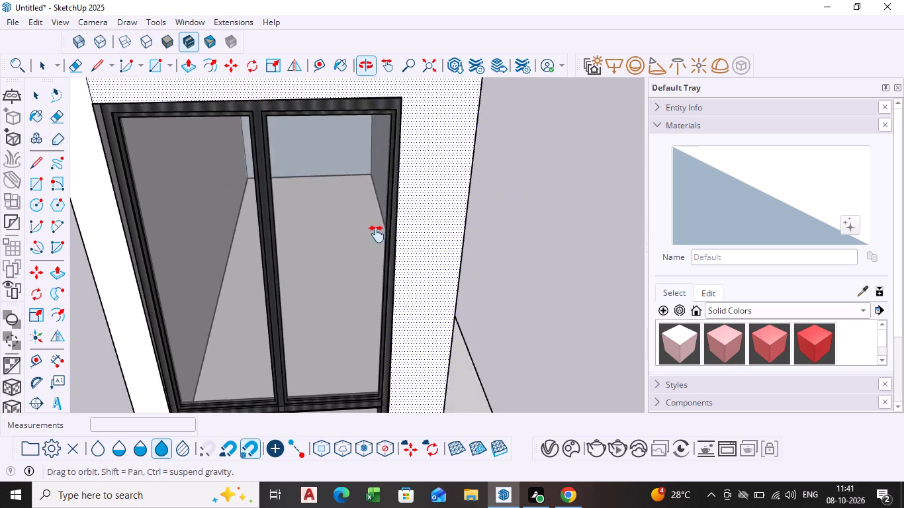
shift+middle_drag(377, 234, 374, 196)
scroll(355, 253, down, 4)
middle_drag(343, 286, 337, 273)
scroll(343, 286, up, 1)
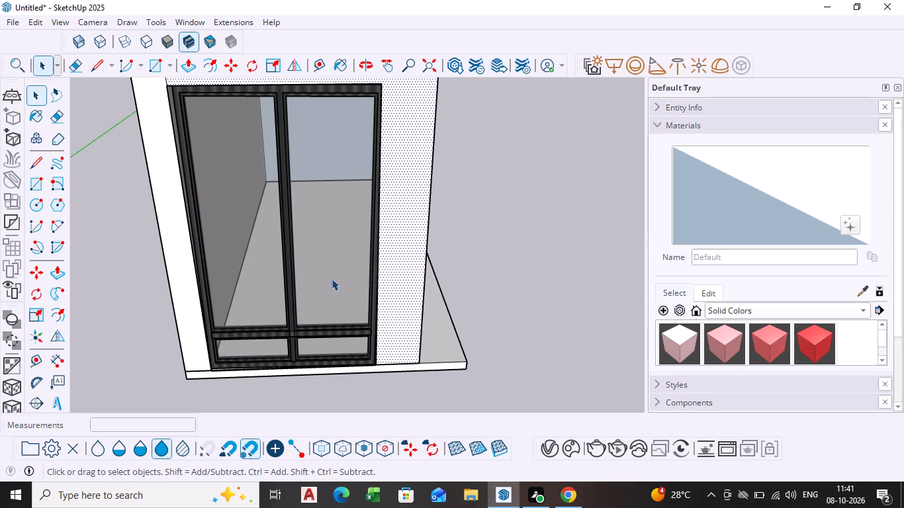
scroll(332, 280, down, 4)
middle_drag(332, 284, 323, 250)
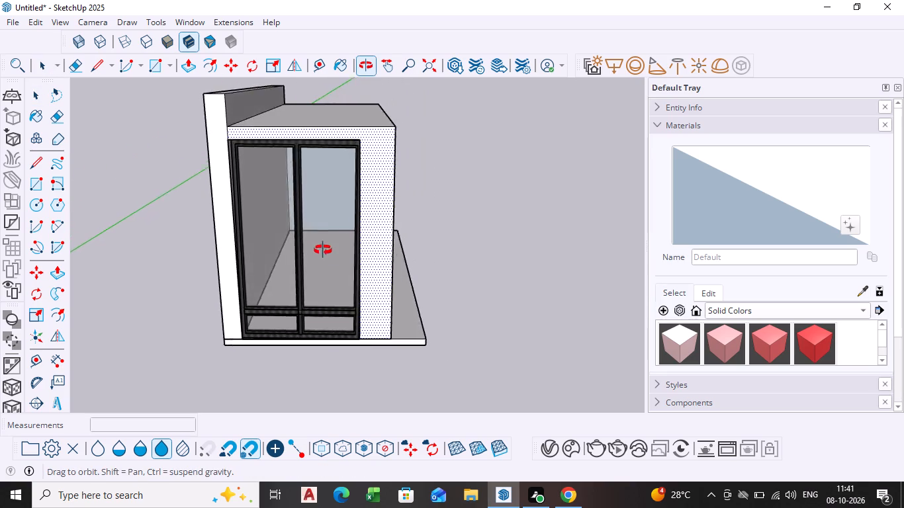
Search 3D Warehouse for WHITE CURTAINS in place of the earlier window search.
middle_drag(323, 250, 339, 254)
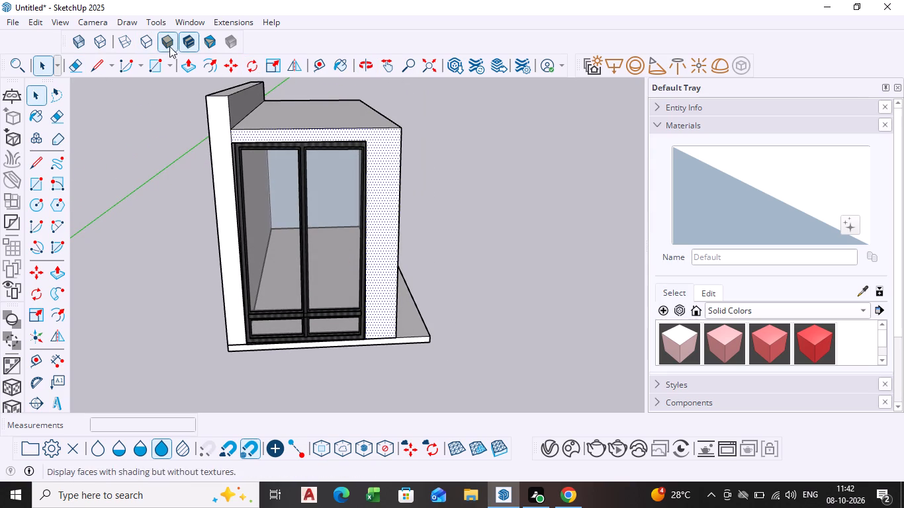
click(192, 19)
click(218, 128)
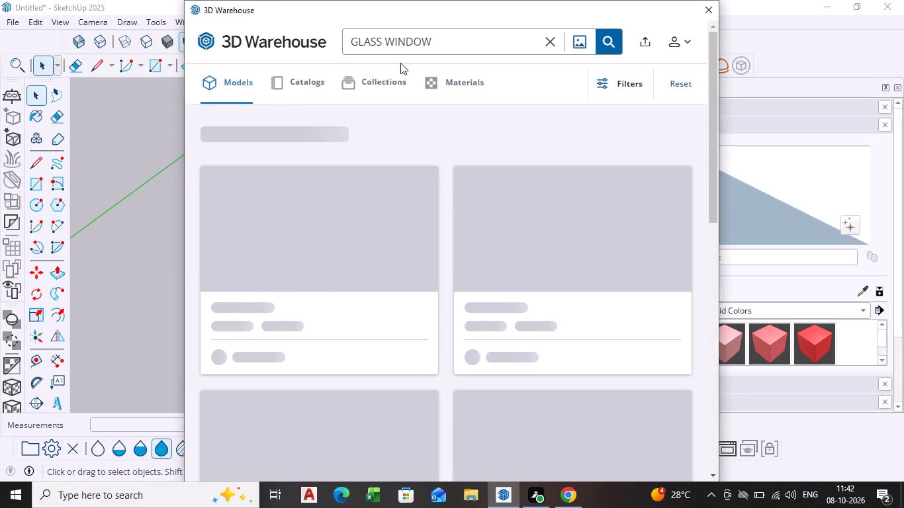
click(547, 43)
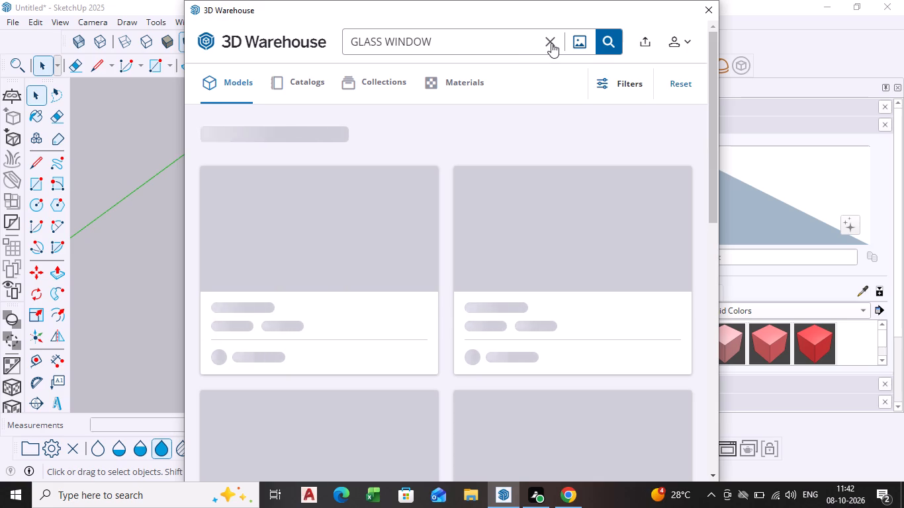
click(550, 38)
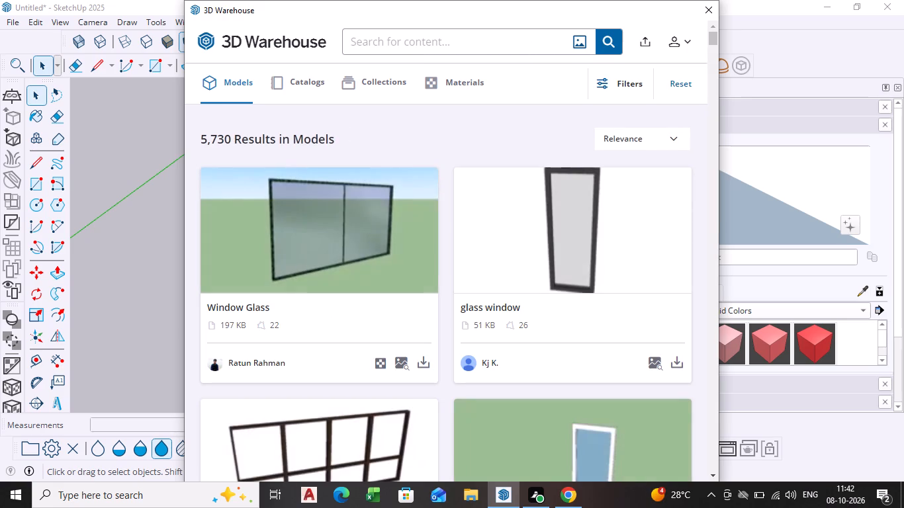
text(WHIT)
text(E CURTAINS)
key(Return)
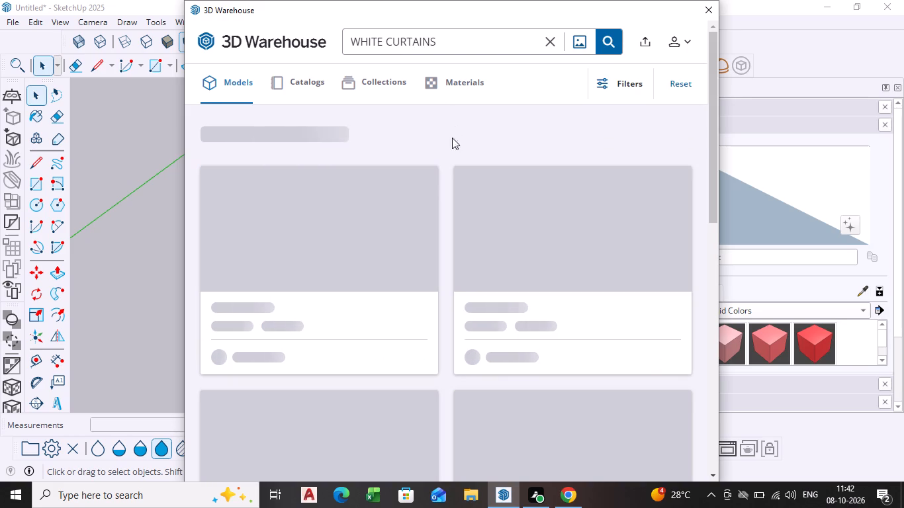
Filter the curtain search to models with a file size up to 1 MB.
click(621, 80)
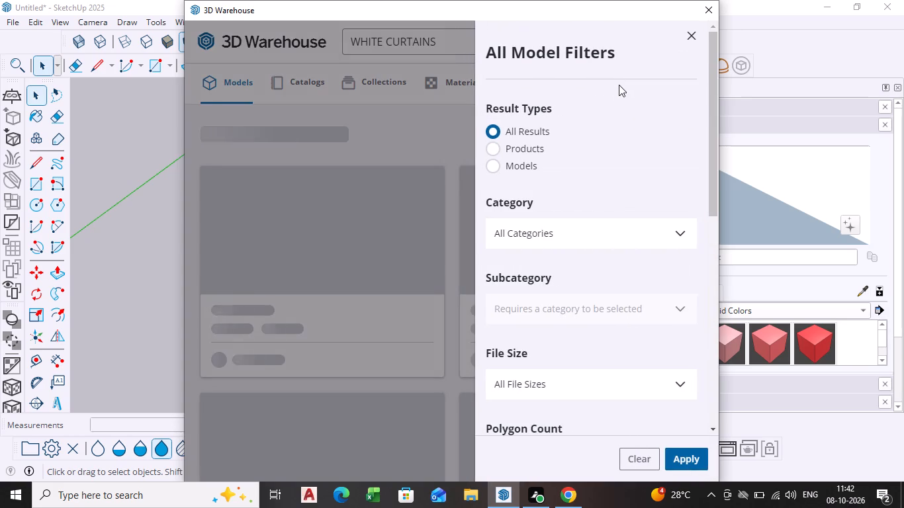
click(532, 230)
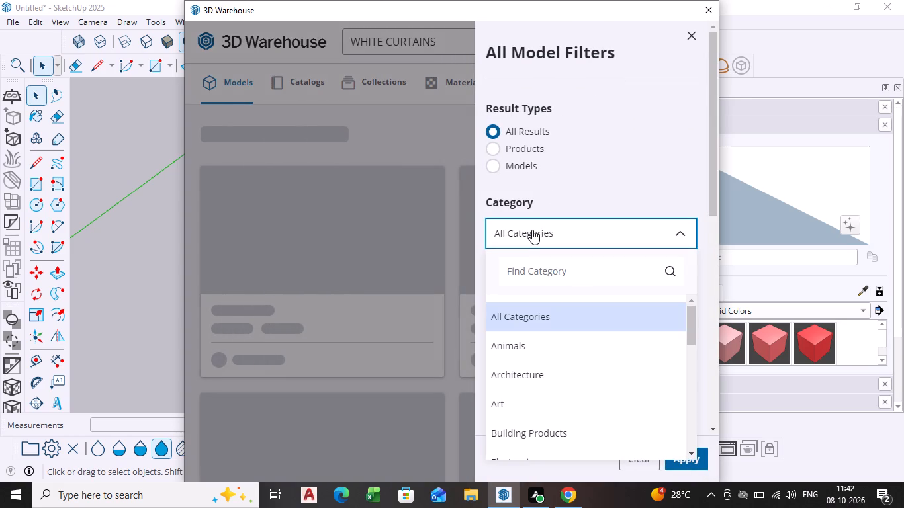
click(532, 230)
click(682, 233)
click(564, 384)
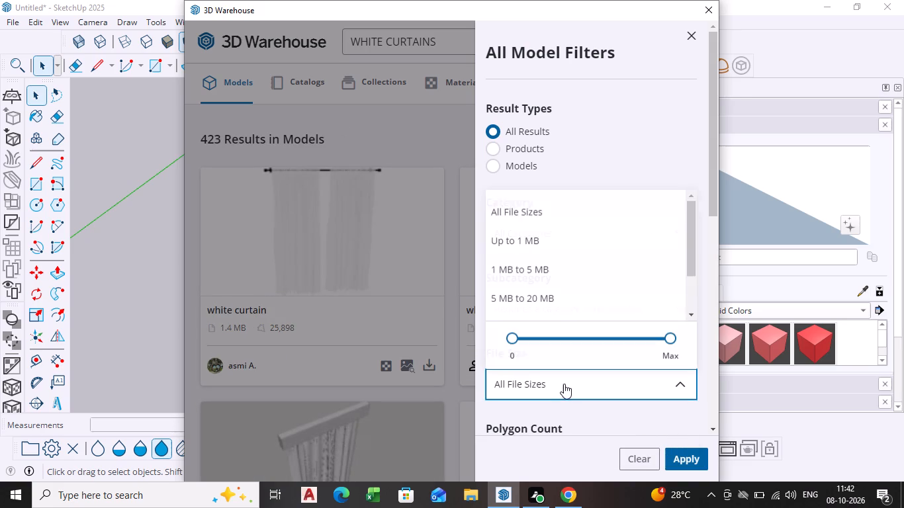
click(517, 241)
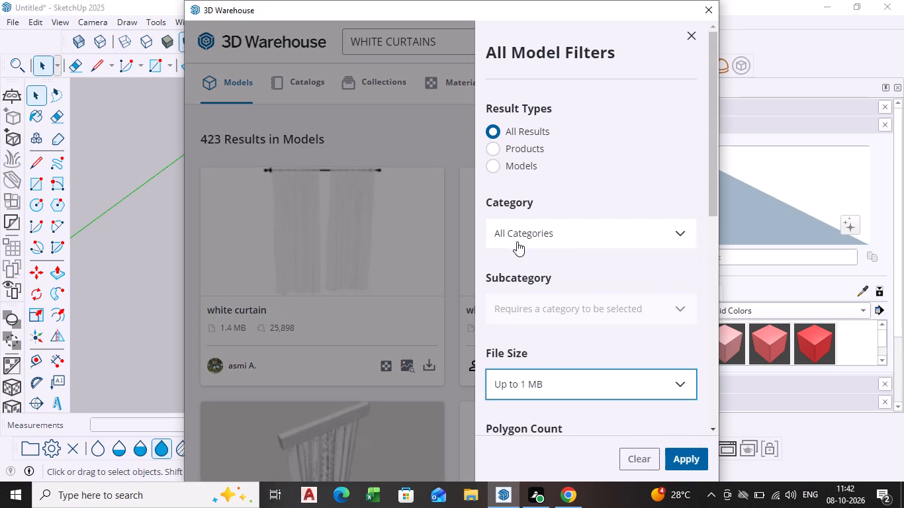
click(699, 458)
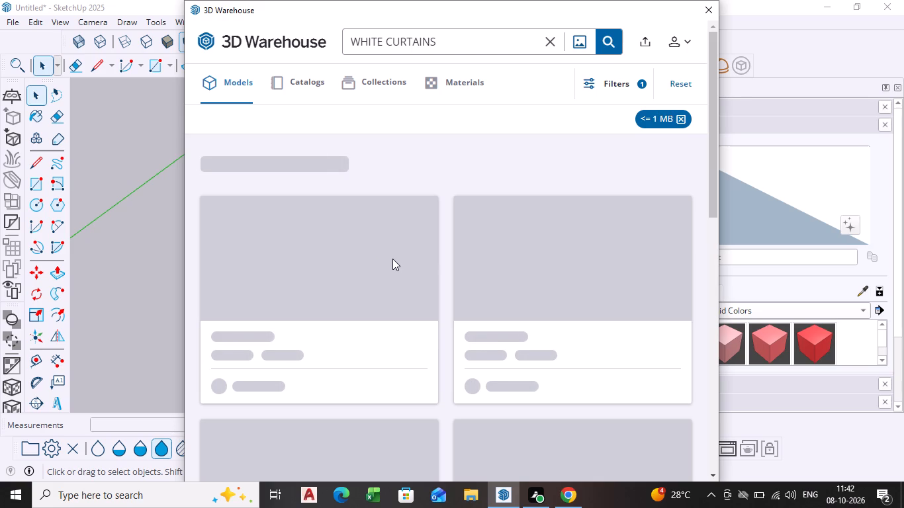
Load the 772 KB "Pencil pleat curtain AUBIN by Madura White" product and place it beside the block's windowed end, clear of the wall.
scroll(394, 259, down, 2)
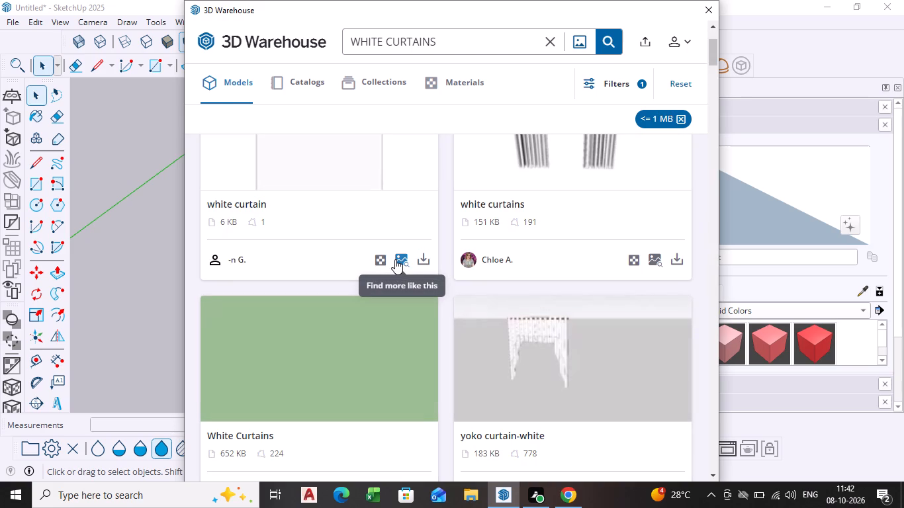
scroll(514, 238, up, 5)
scroll(508, 242, down, 5)
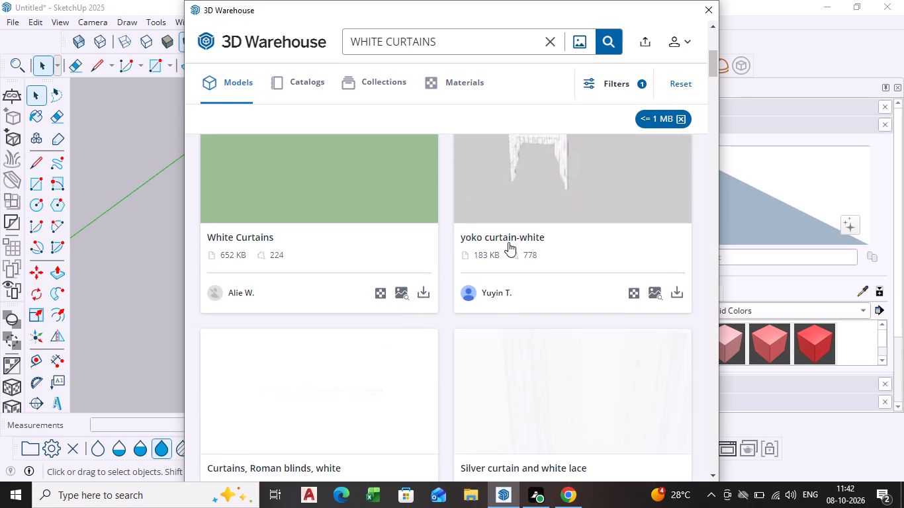
scroll(508, 242, down, 7)
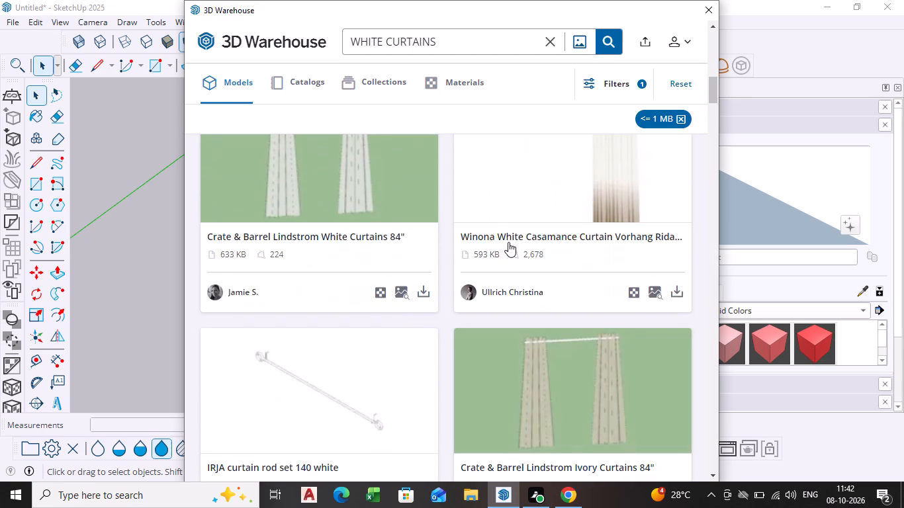
scroll(508, 242, down, 4)
scroll(420, 343, down, 5)
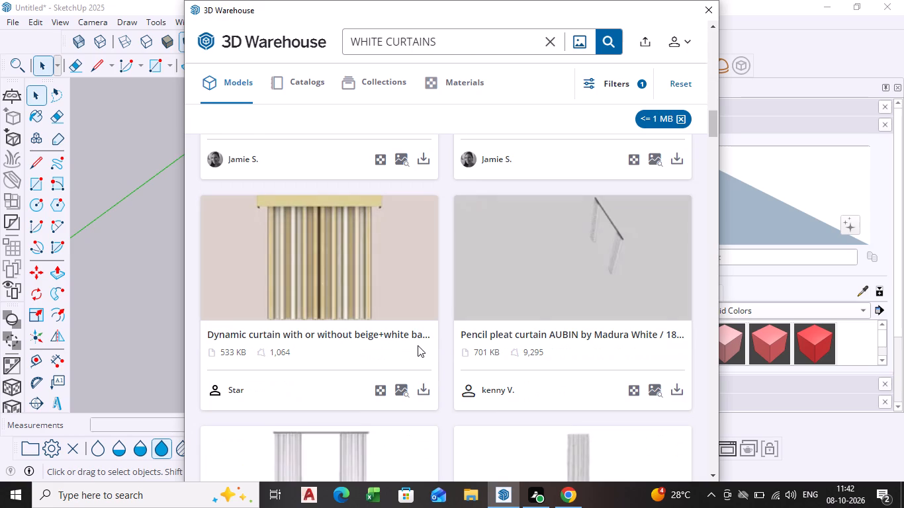
scroll(418, 345, down, 5)
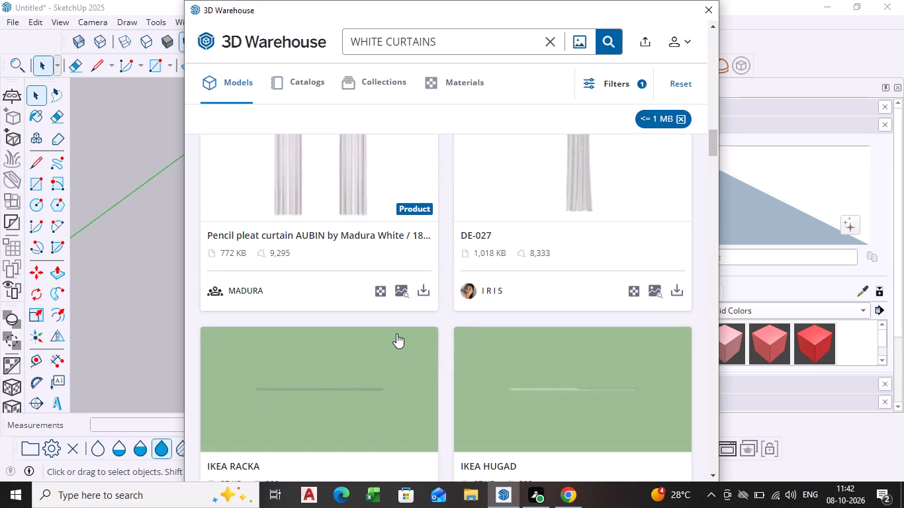
scroll(396, 333, up, 4)
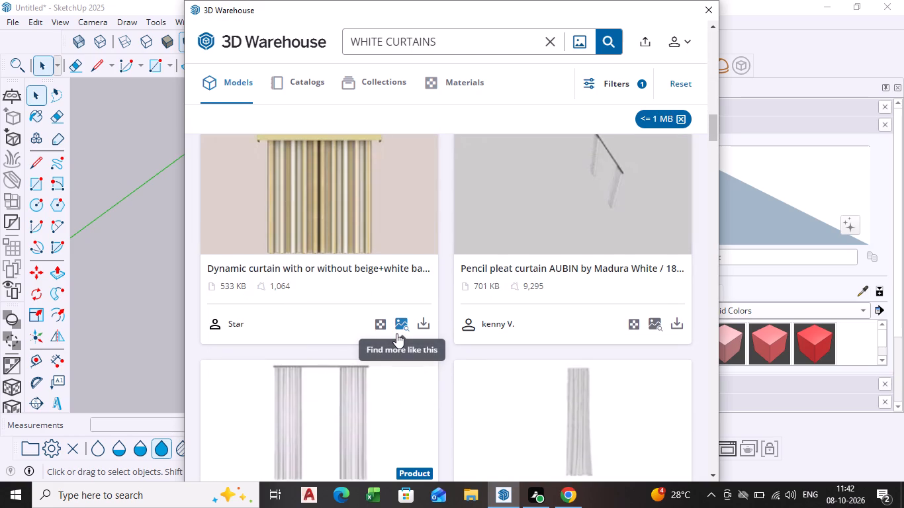
scroll(396, 333, down, 3)
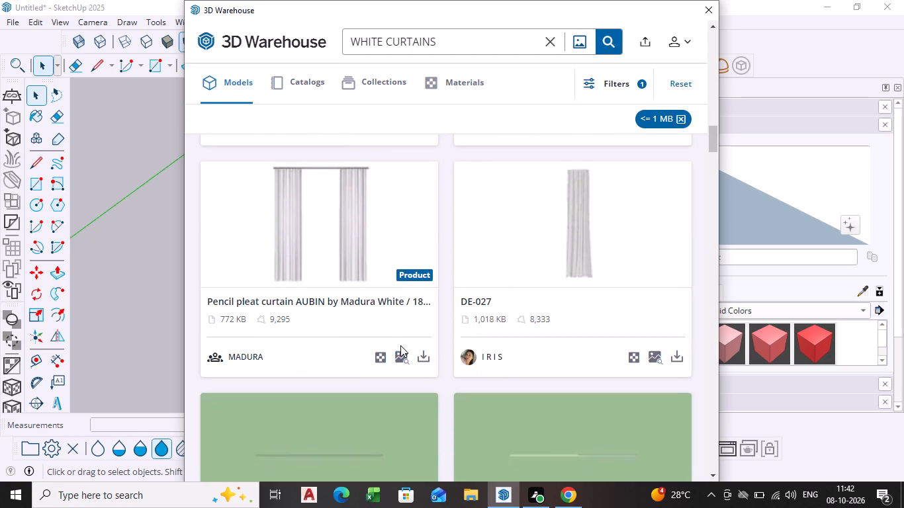
click(422, 349)
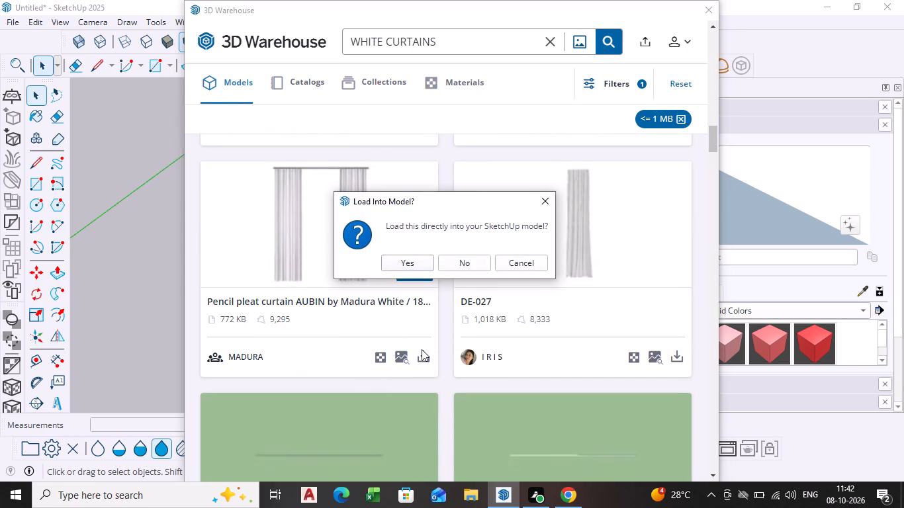
click(410, 261)
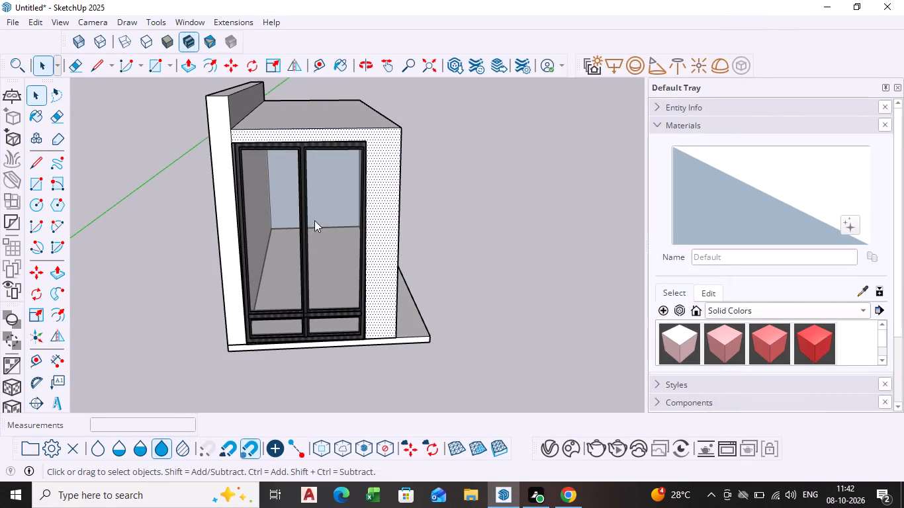
scroll(247, 181, up, 3)
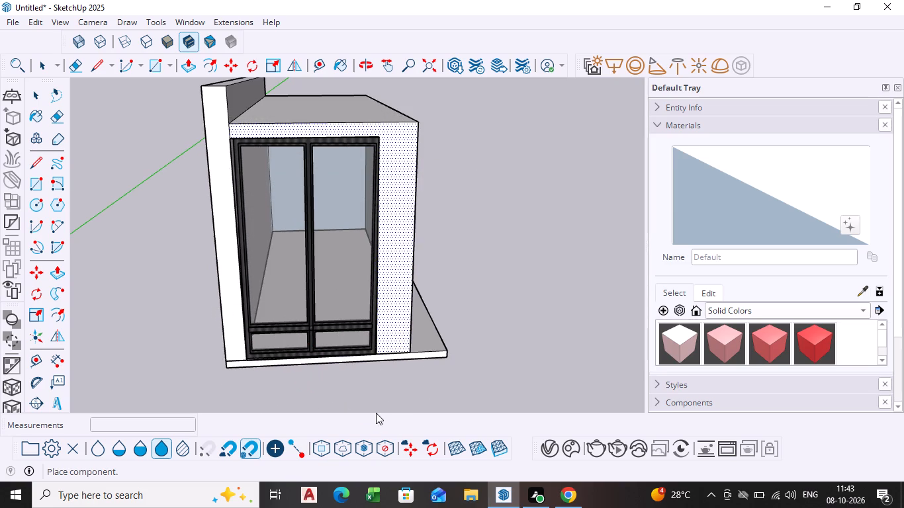
click(516, 356)
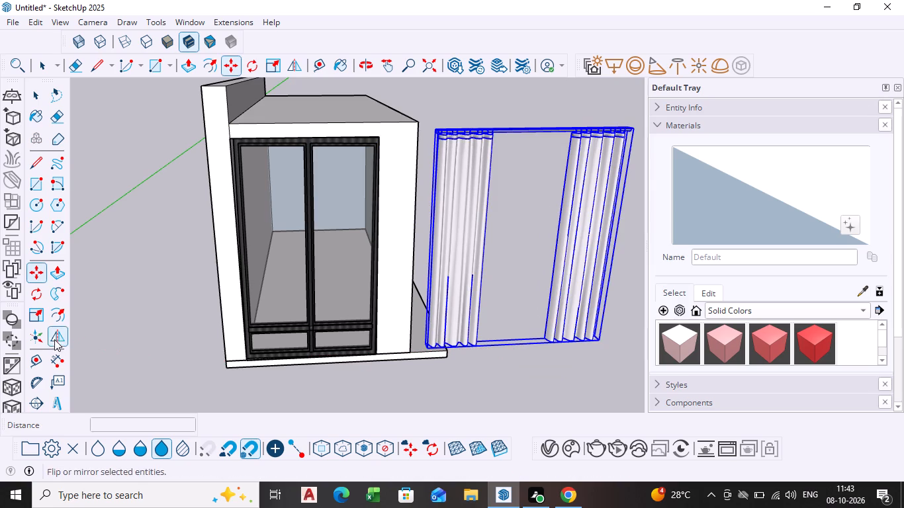
Scale the curtains' width by 0.98 along the red axis from the side nearest the block.
click(42, 320)
scroll(311, 273, up, 3)
middle_click(530, 288)
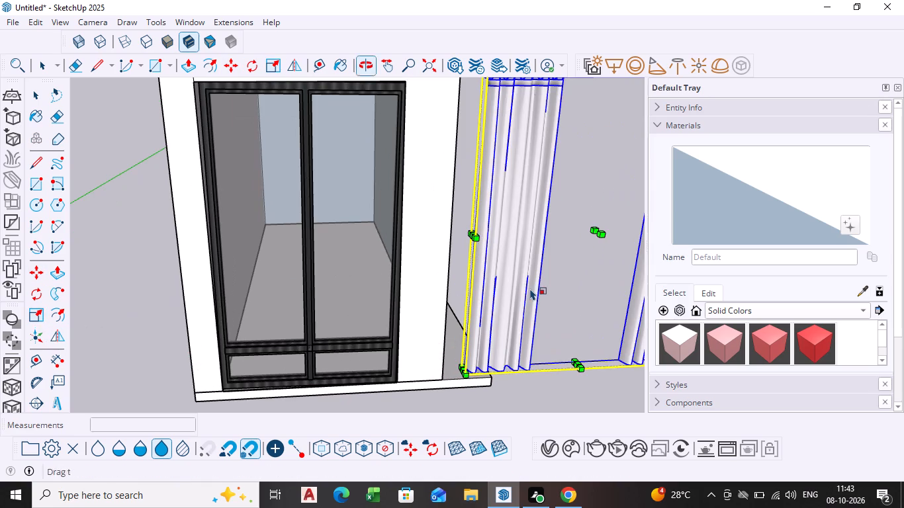
middle_drag(530, 287, 477, 304)
scroll(412, 286, up, 1)
middle_drag(410, 286, 429, 273)
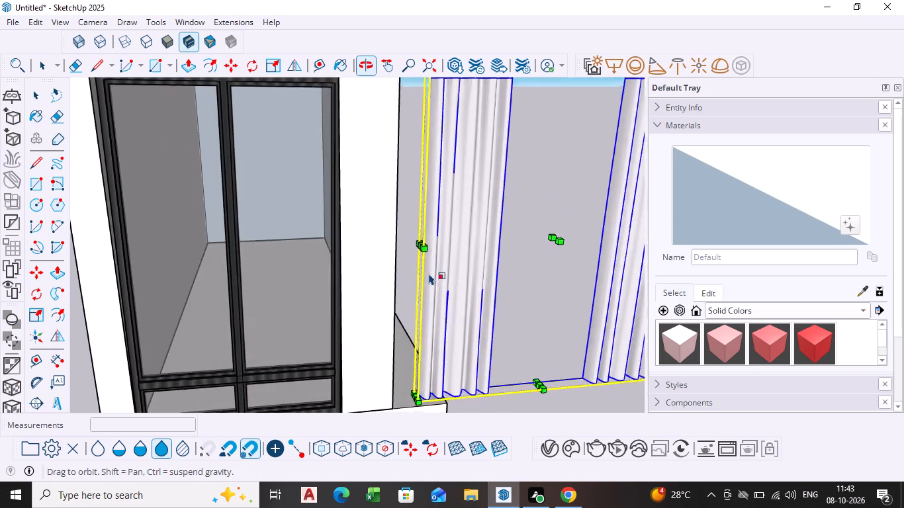
middle_drag(429, 273, 428, 275)
scroll(420, 256, up, 9)
scroll(426, 220, down, 5)
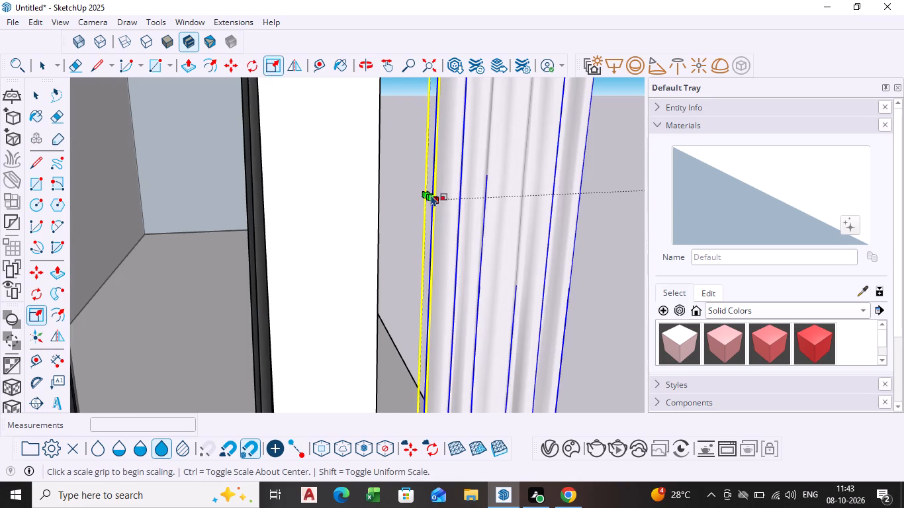
scroll(422, 194, up, 4)
scroll(487, 212, down, 1)
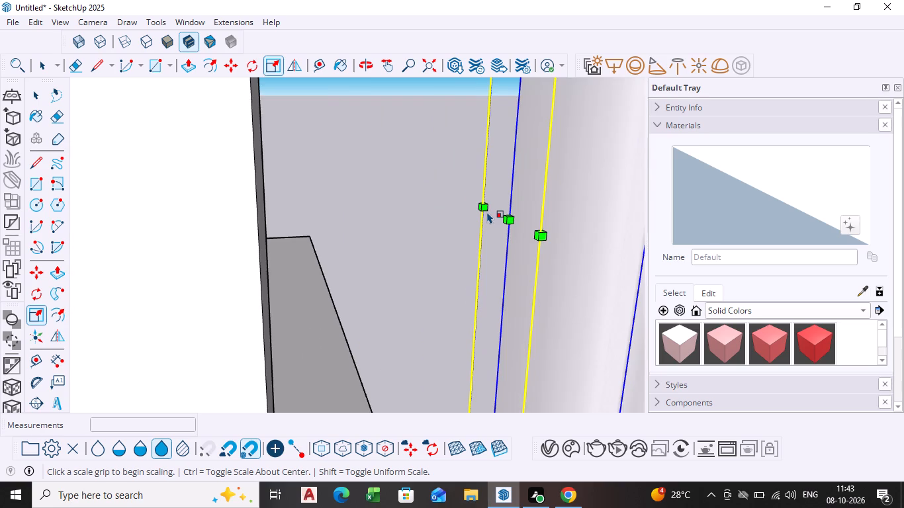
click(503, 218)
click(553, 214)
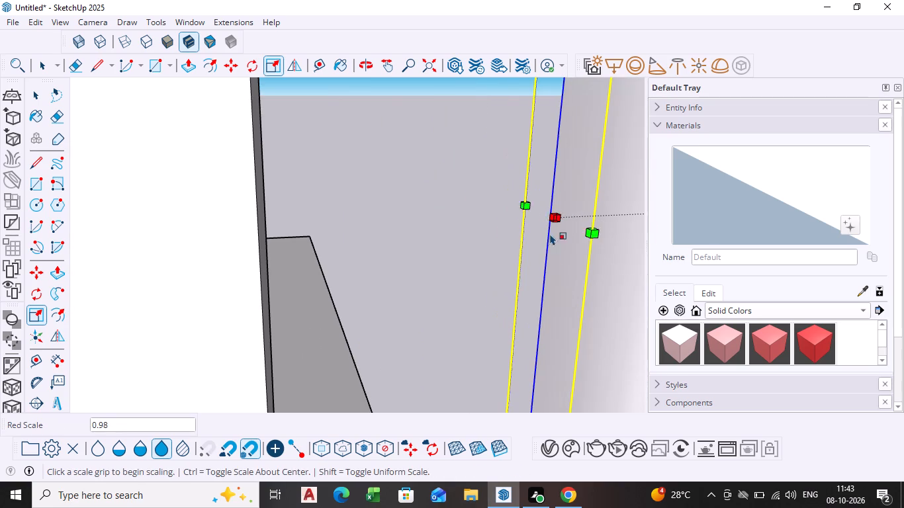
Scale the curtains' height down slightly along the blue axis from the top, keeping their base fixed.
scroll(544, 257, down, 10)
shift+middle_drag(533, 280, 283, 310)
scroll(398, 244, down, 5)
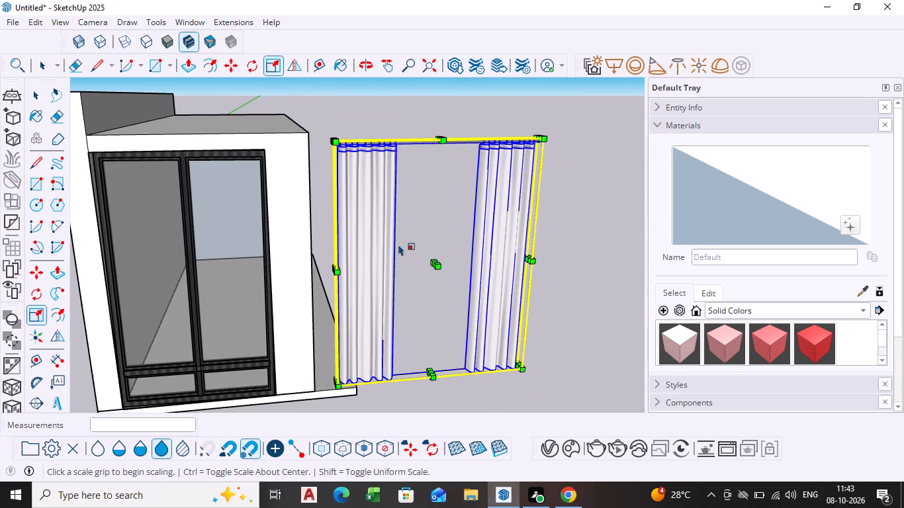
middle_drag(443, 132, 438, 187)
scroll(438, 171, up, 5)
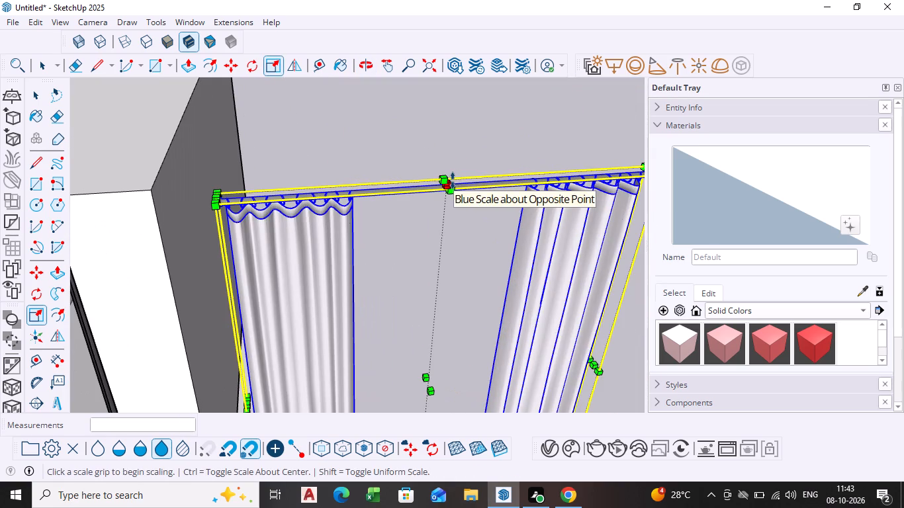
click(452, 181)
click(451, 209)
scroll(447, 292, down, 3)
middle_drag(447, 293, 421, 187)
scroll(421, 205, down, 4)
scroll(465, 304, down, 4)
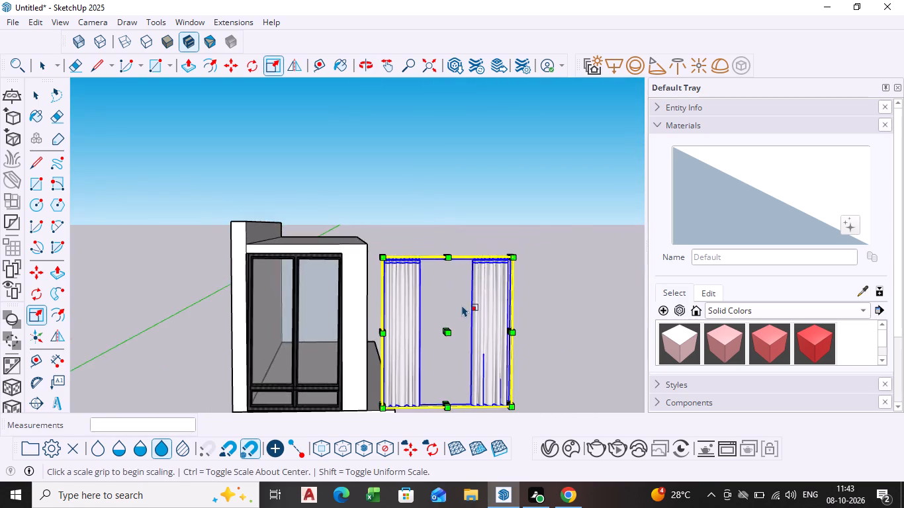
shift+middle_drag(461, 305, 434, 187)
key(space)
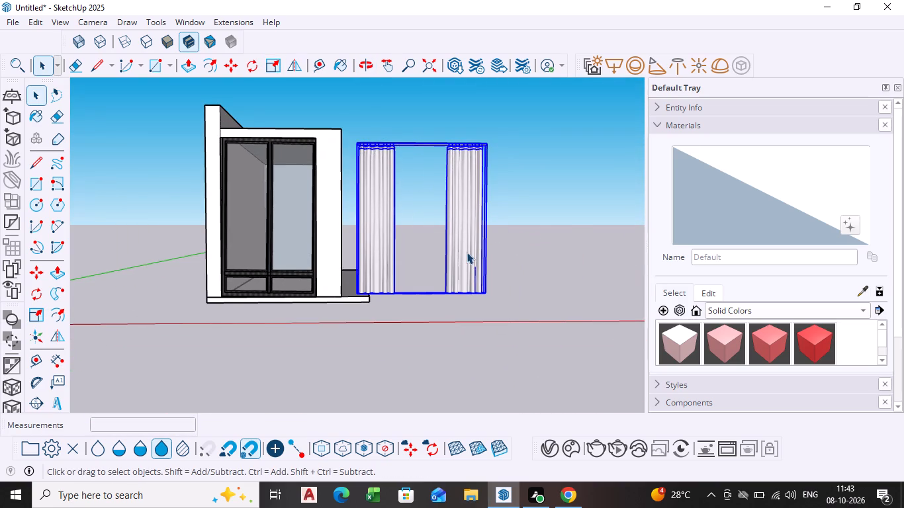
Move the curtains about 8' 8 3/4" along the red axis from beside the block into the window opening.
click(467, 252)
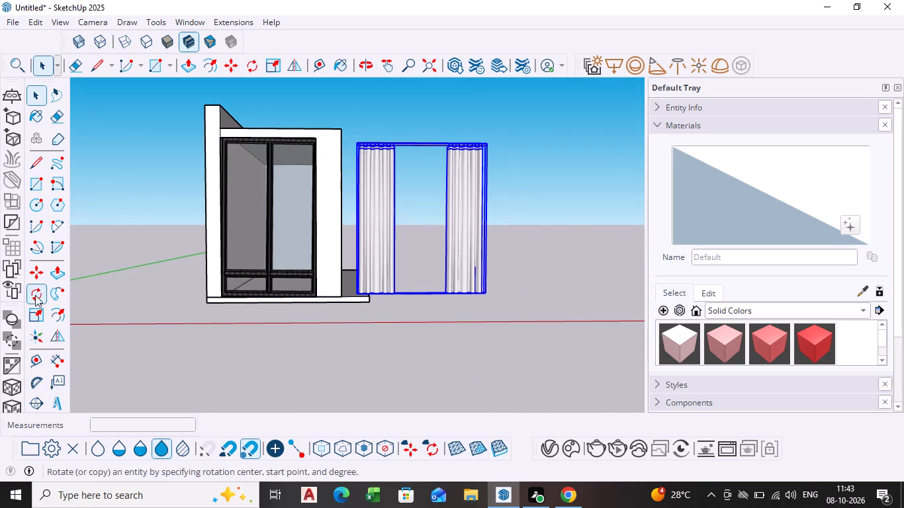
click(33, 274)
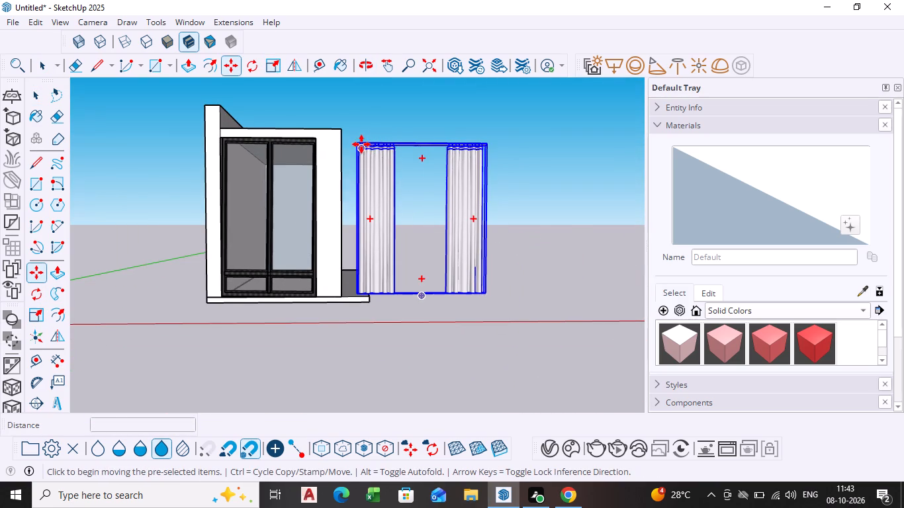
click(361, 144)
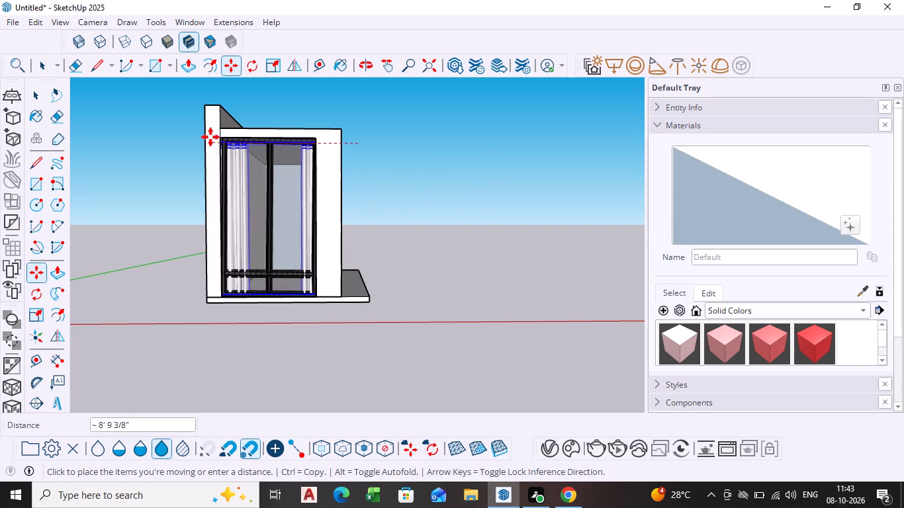
scroll(210, 137, up, 2)
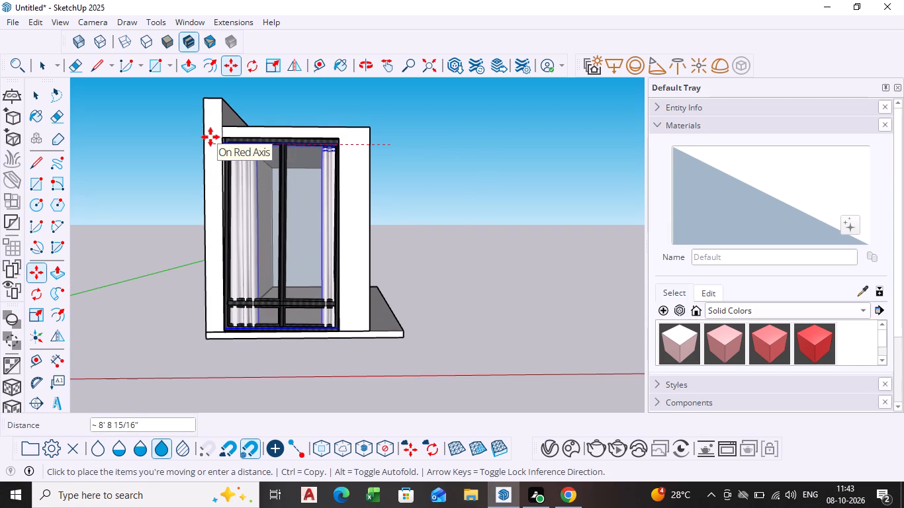
shift+middle_drag(210, 137, 204, 218)
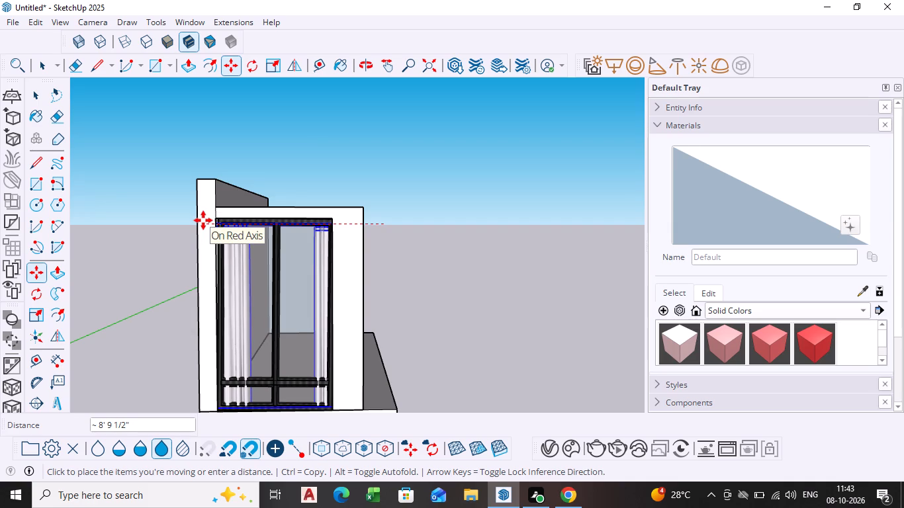
click(204, 219)
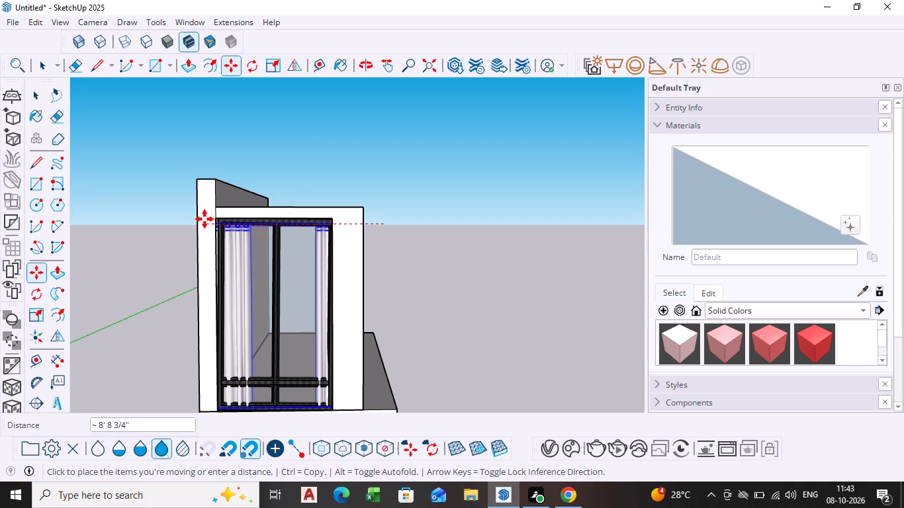
key(space)
click(433, 222)
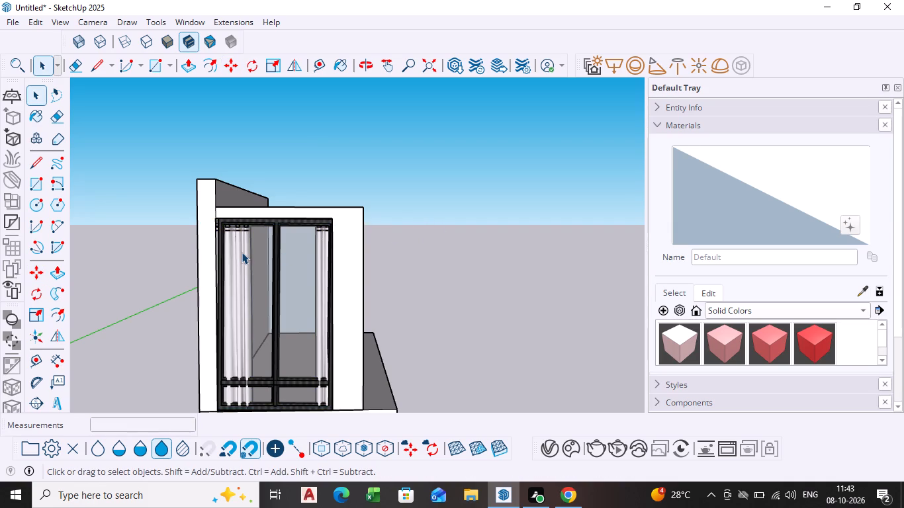
Scale the window frame slightly wider along the red axis, about 1.01, from its upper corner so it meets the tall side wall.
scroll(242, 252, down, 3)
middle_drag(242, 253, 329, 230)
scroll(263, 232, up, 13)
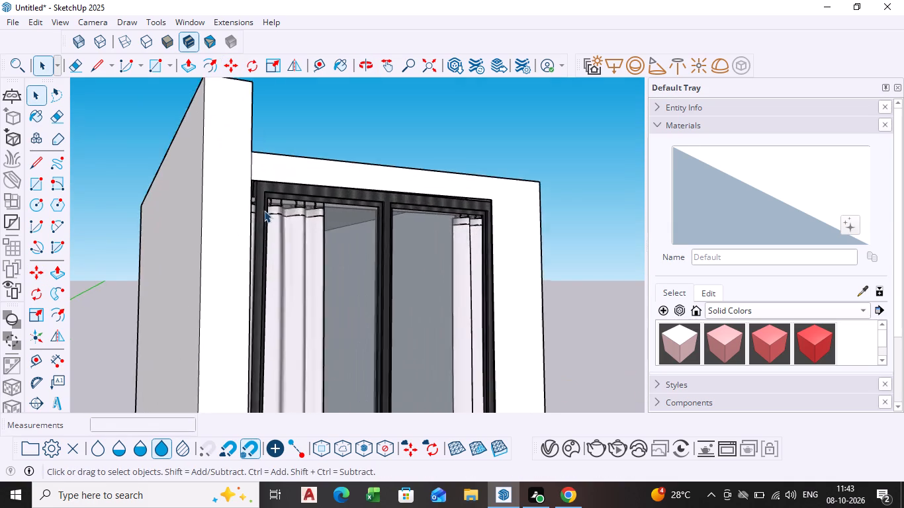
scroll(264, 210, up, 8)
middle_drag(264, 209, 253, 238)
scroll(235, 227, up, 3)
click(240, 128)
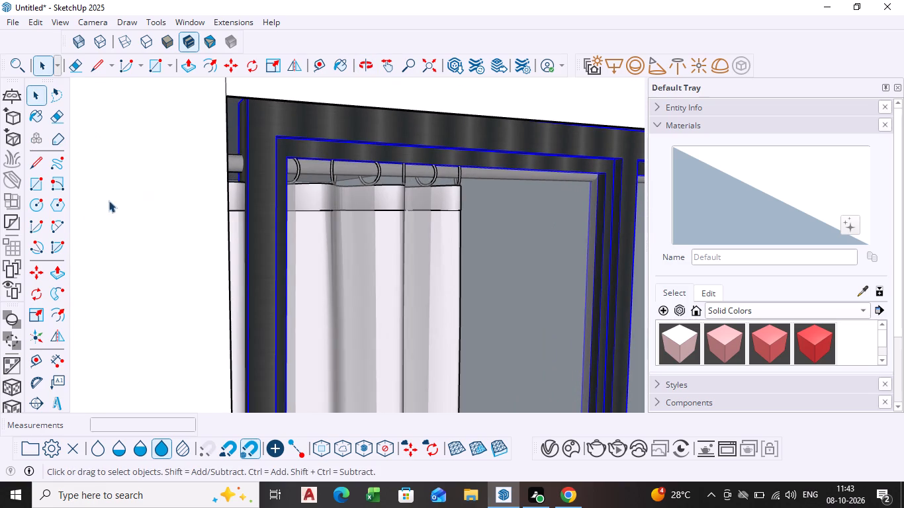
click(44, 324)
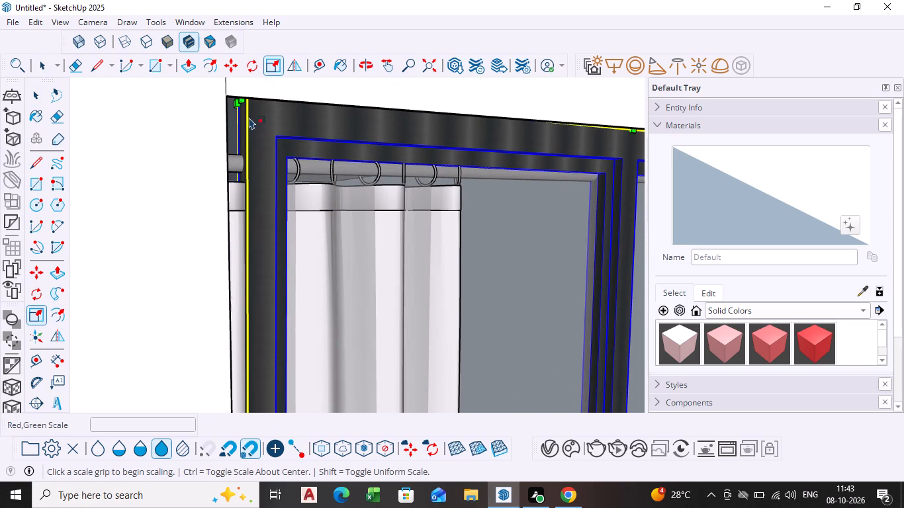
scroll(246, 97, up, 10)
middle_drag(224, 121, 238, 128)
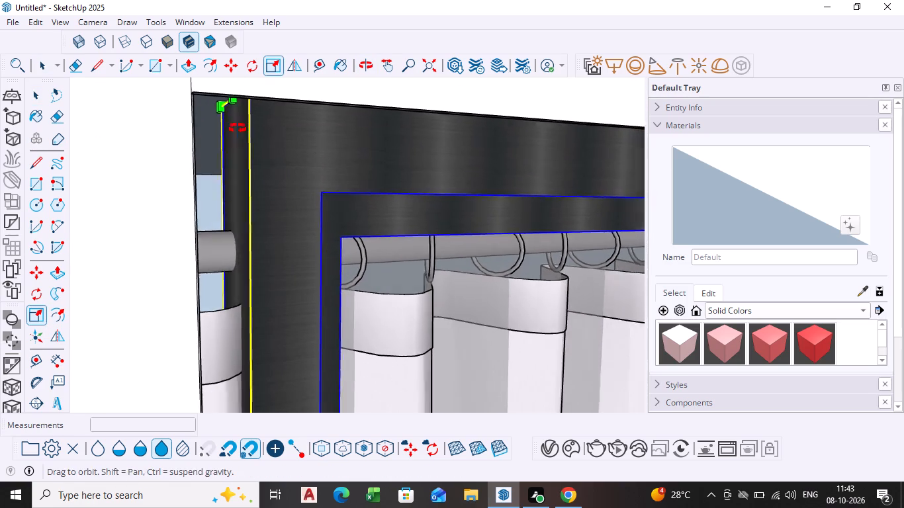
middle_drag(238, 128, 249, 131)
scroll(231, 114, up, 5)
click(223, 84)
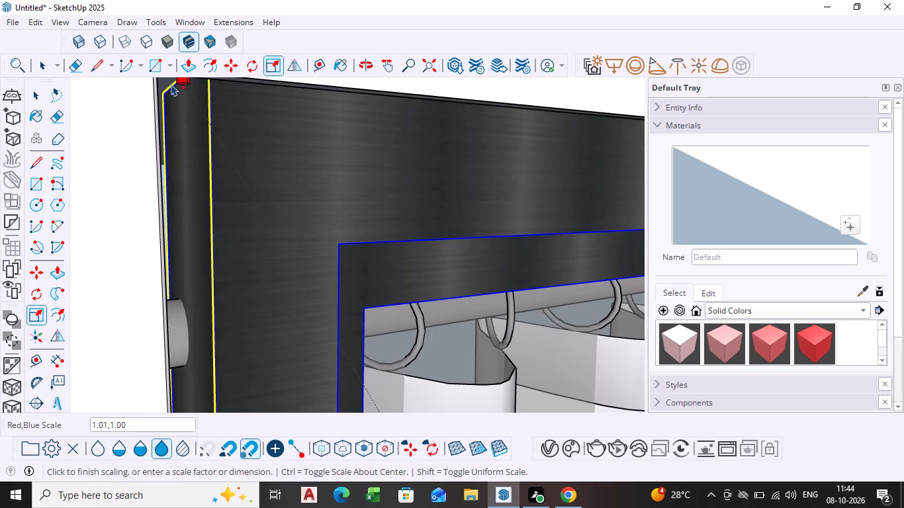
click(156, 84)
scroll(240, 174, down, 20)
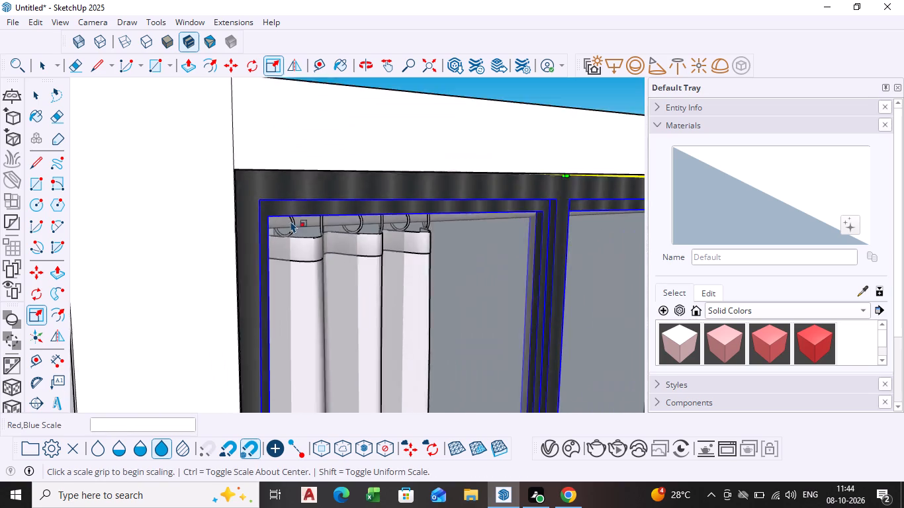
scroll(291, 221, down, 9)
scroll(353, 278, down, 3)
middle_drag(352, 278, 324, 271)
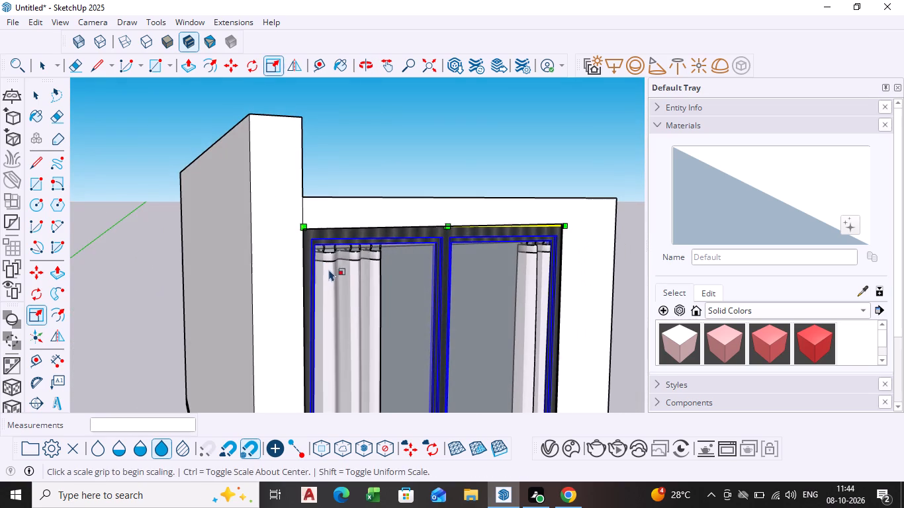
key(space)
click(494, 120)
Examine how the lower ends of the curtains sit against the window frame and slab.
scroll(433, 326, down, 13)
middle_drag(423, 348, 346, 292)
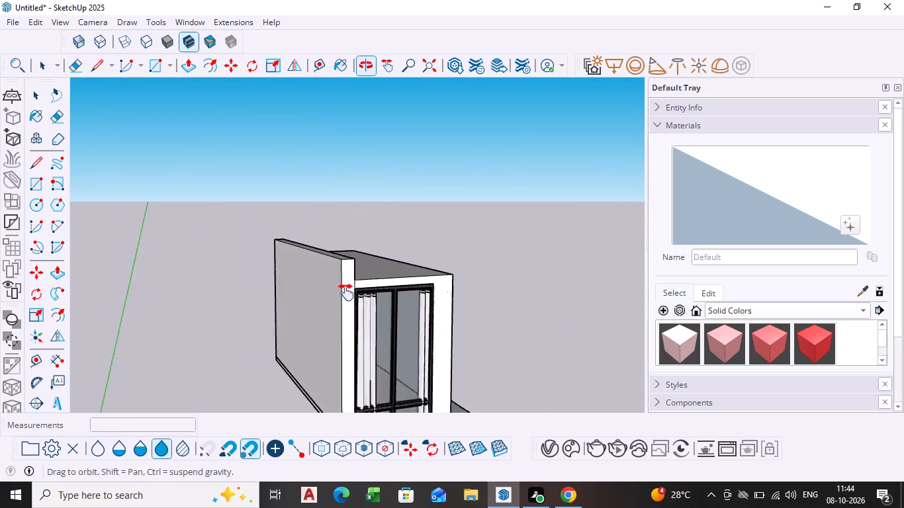
middle_drag(346, 292, 304, 227)
scroll(322, 351, up, 3)
middle_drag(290, 326, 285, 335)
scroll(255, 275, up, 8)
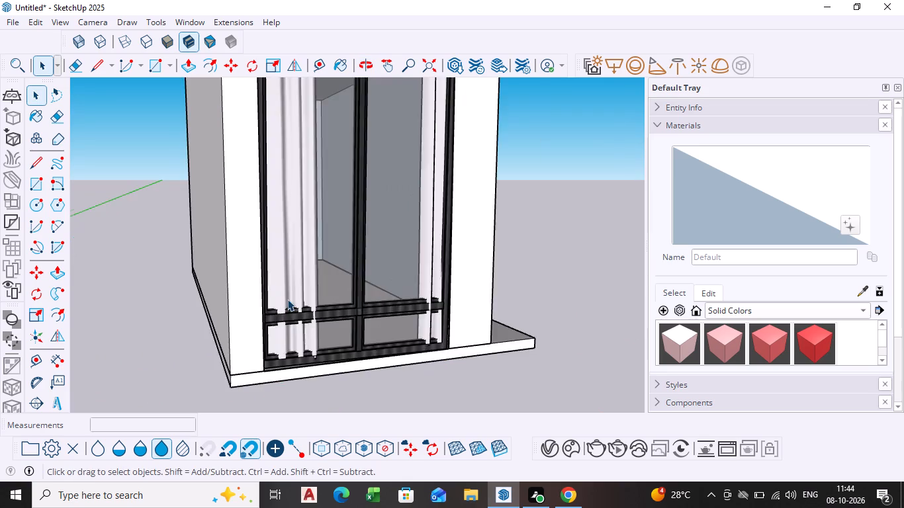
scroll(287, 299, up, 9)
scroll(341, 264, down, 18)
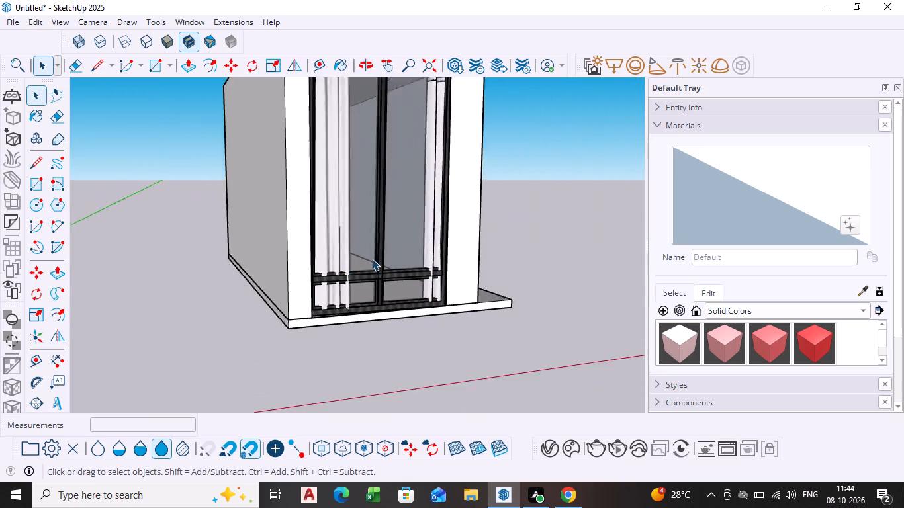
scroll(372, 259, down, 2)
Move the curtains about 11 9/16" so they hang inside the room behind the window.
shift+middle_drag(372, 259, 339, 338)
scroll(322, 294, up, 5)
click(320, 290)
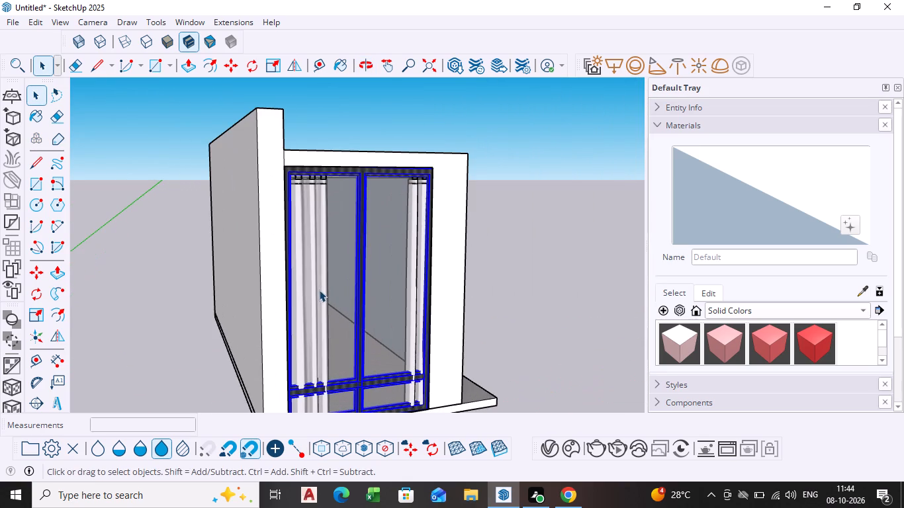
click(318, 288)
scroll(306, 277, up, 9)
scroll(307, 266, down, 6)
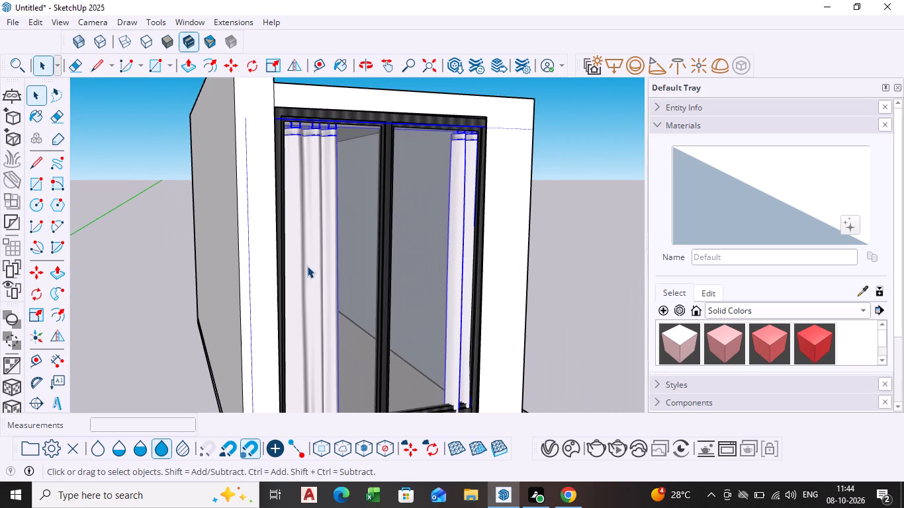
key(m)
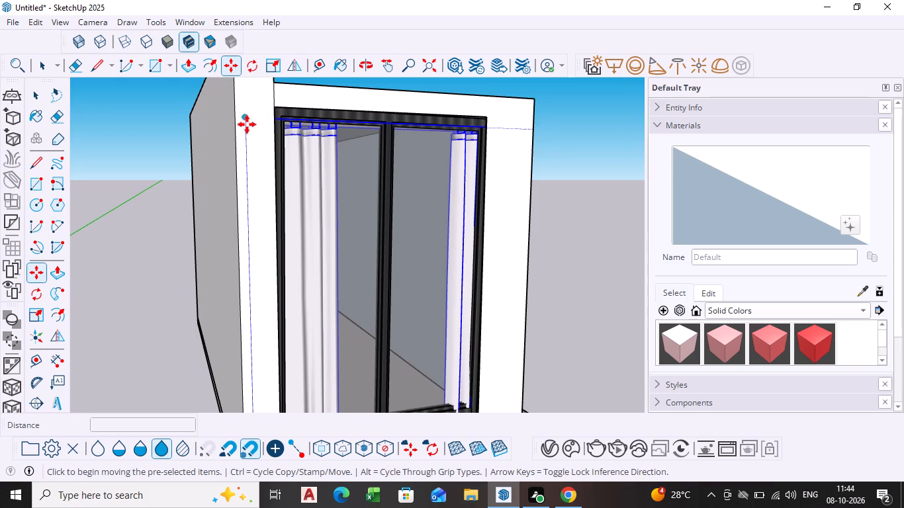
click(245, 124)
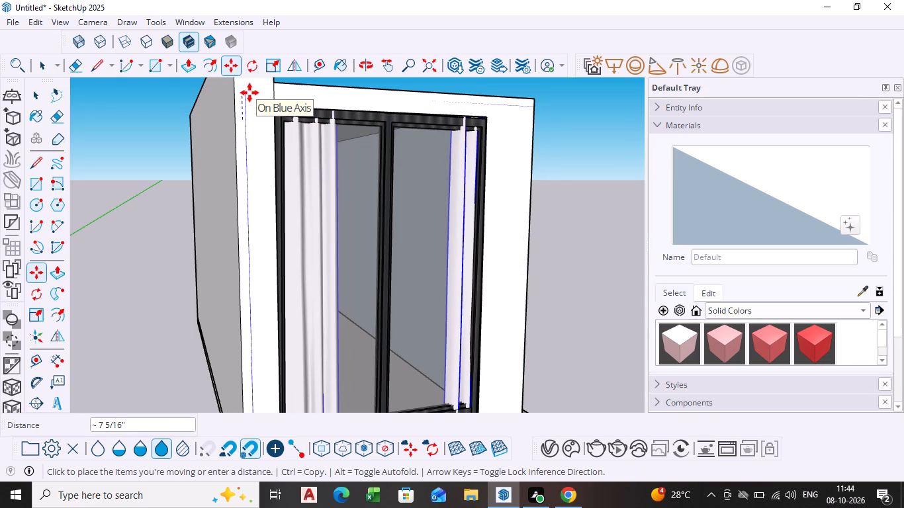
scroll(250, 97, down, 4)
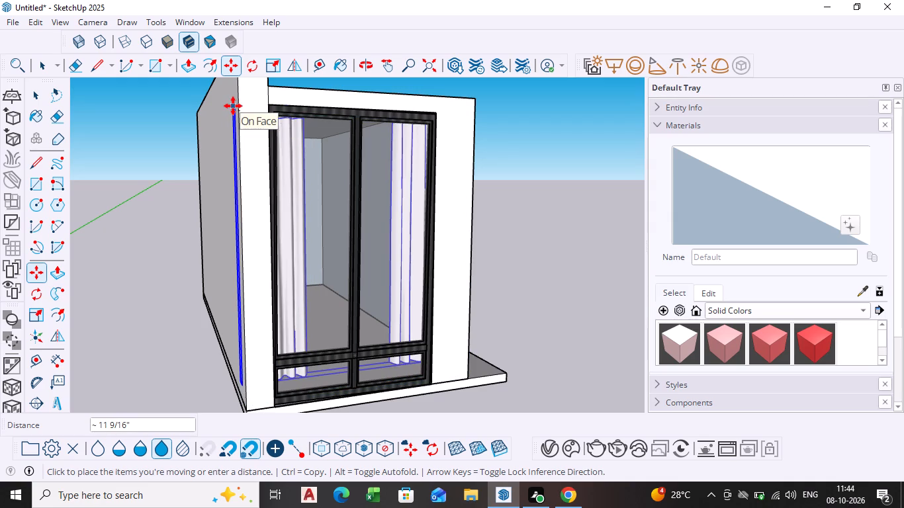
click(233, 106)
key(space)
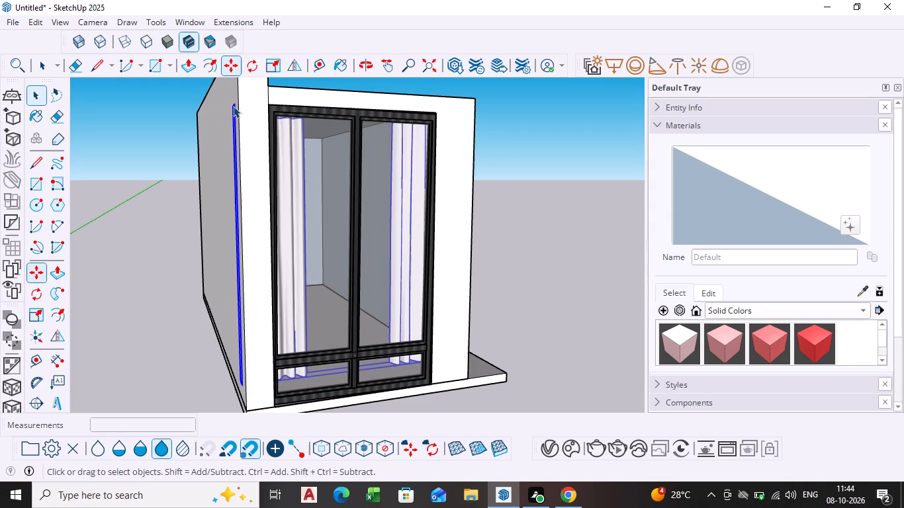
click(539, 182)
Scale the curtains by about 1.00 along red and 0.99 along blue from the top corner that pokes through the tall wall.
scroll(518, 200, down, 2)
middle_drag(507, 214, 455, 243)
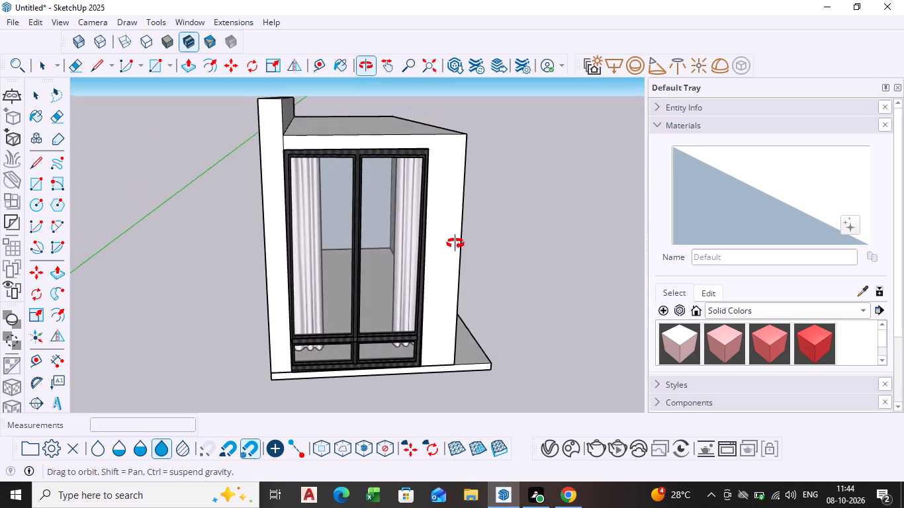
middle_drag(455, 243, 557, 216)
scroll(344, 148, up, 5)
click(324, 116)
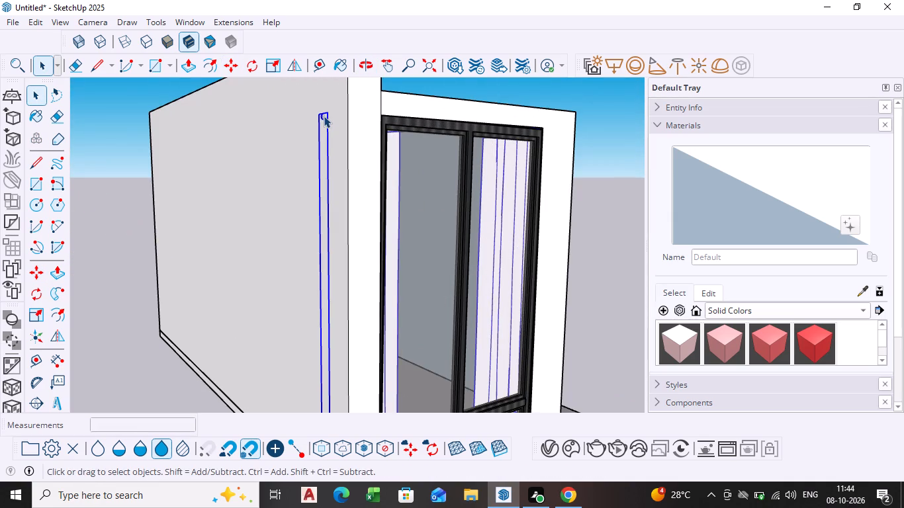
click(40, 317)
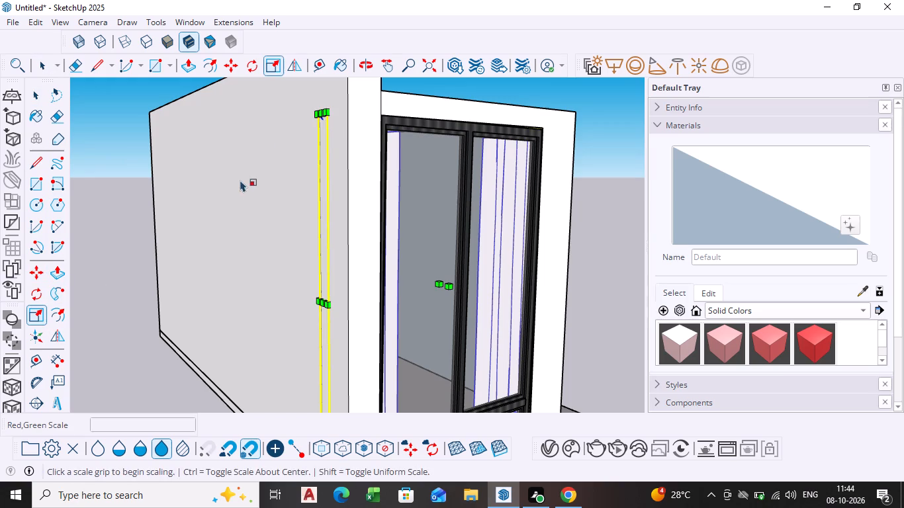
scroll(318, 108, up, 10)
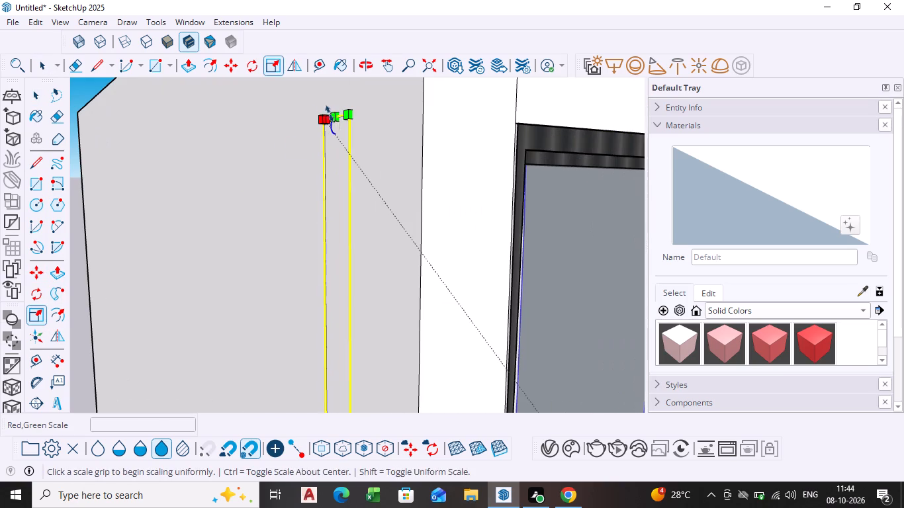
click(331, 114)
click(358, 114)
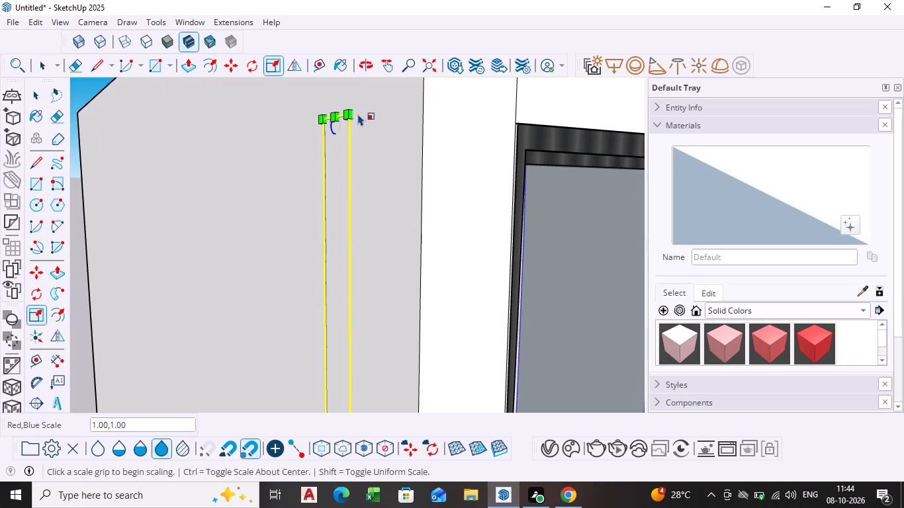
drag(334, 120, 350, 122)
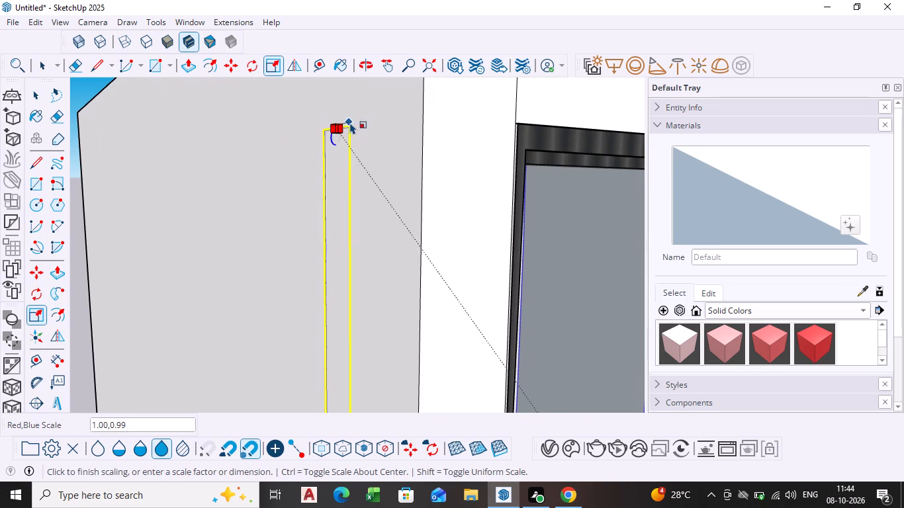
drag(350, 122, 359, 122)
Scale the curtains' width down slightly along the red axis from the end protruding through the tall wall.
scroll(360, 129, down, 15)
scroll(523, 300, down, 3)
middle_drag(523, 300, 453, 295)
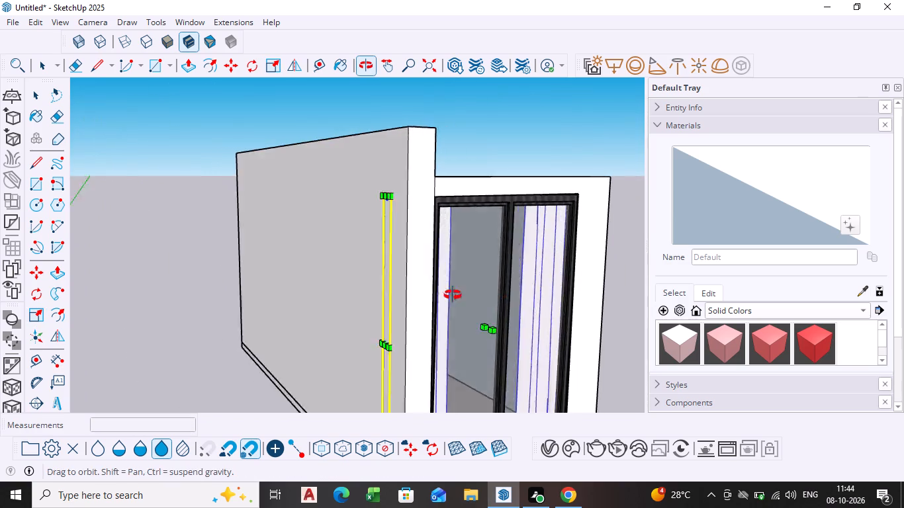
middle_drag(453, 295, 402, 284)
middle_drag(285, 241, 408, 245)
scroll(285, 241, down, 1)
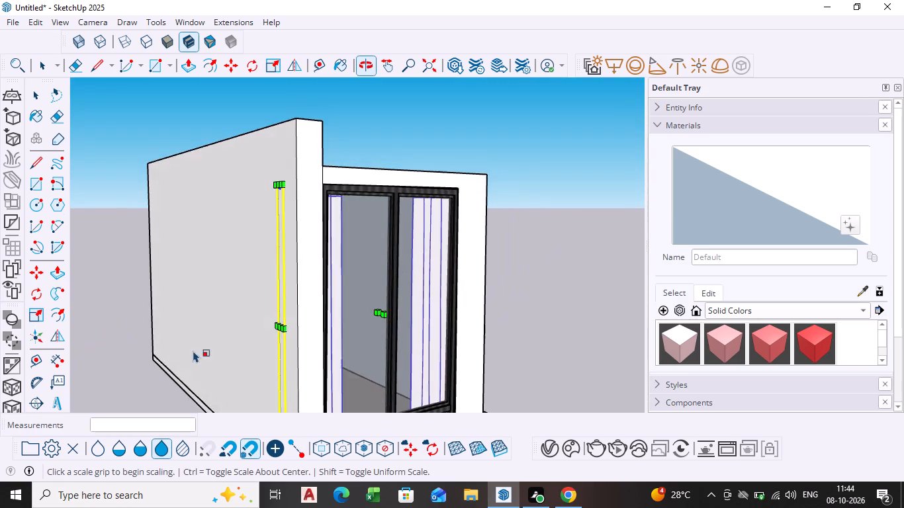
scroll(242, 357, up, 9)
click(325, 286)
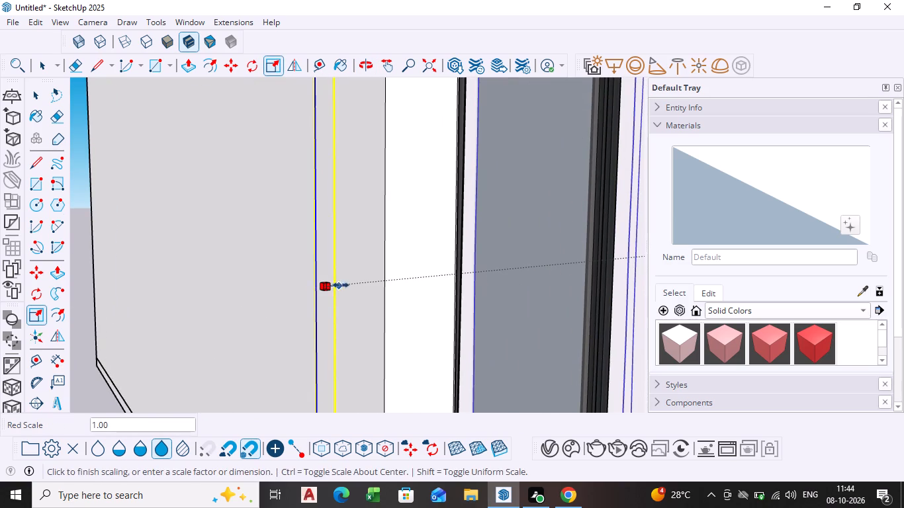
click(353, 282)
scroll(353, 284, down, 6)
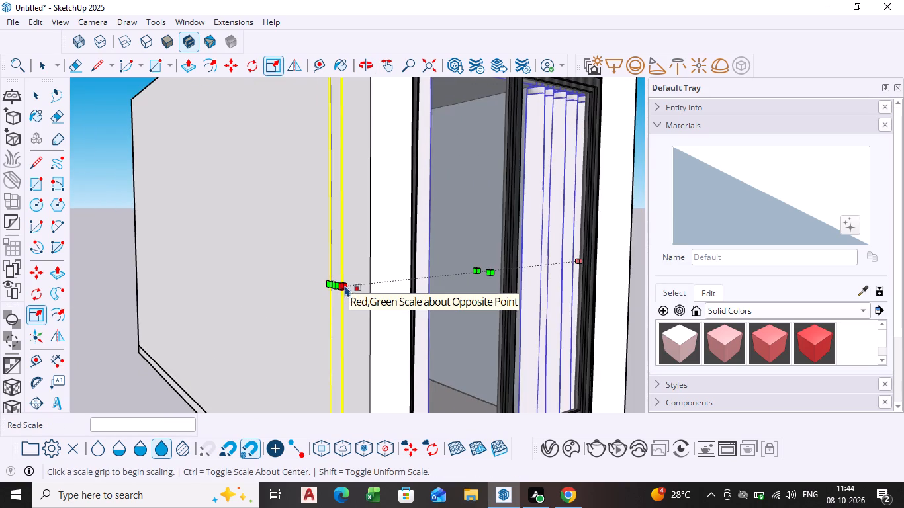
Apply a very small red-green scale to the curtains from the edge protruding through the tall wall, then deselect them.
click(343, 286)
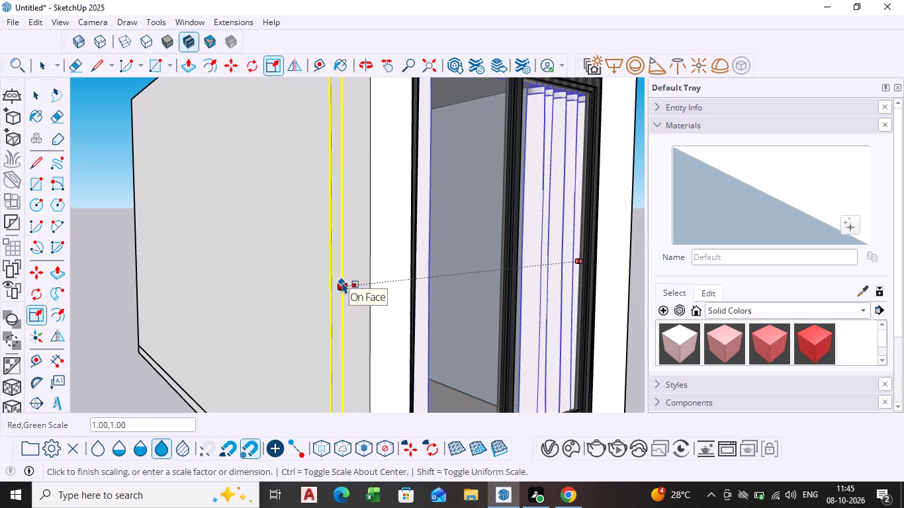
click(342, 282)
scroll(353, 284, down, 11)
middle_drag(358, 296, 277, 300)
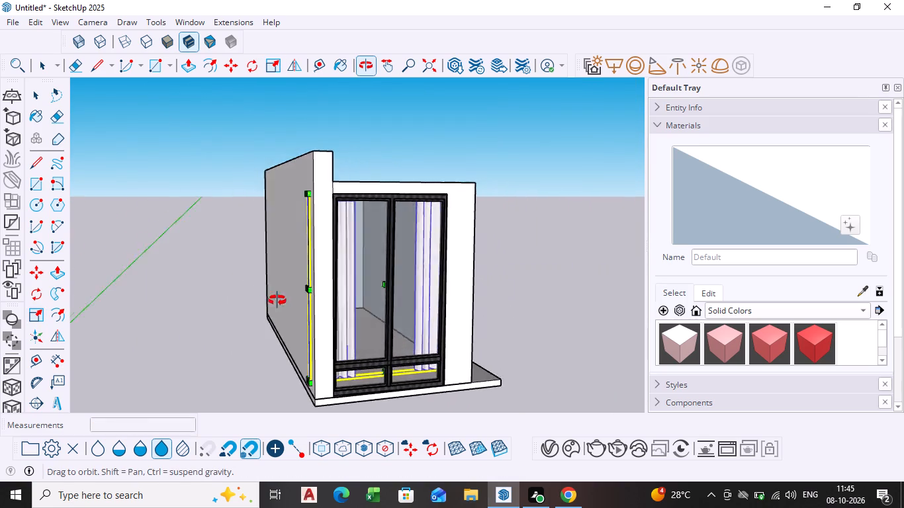
middle_drag(277, 300, 233, 294)
scroll(459, 294, up, 3)
key(space)
click(528, 293)
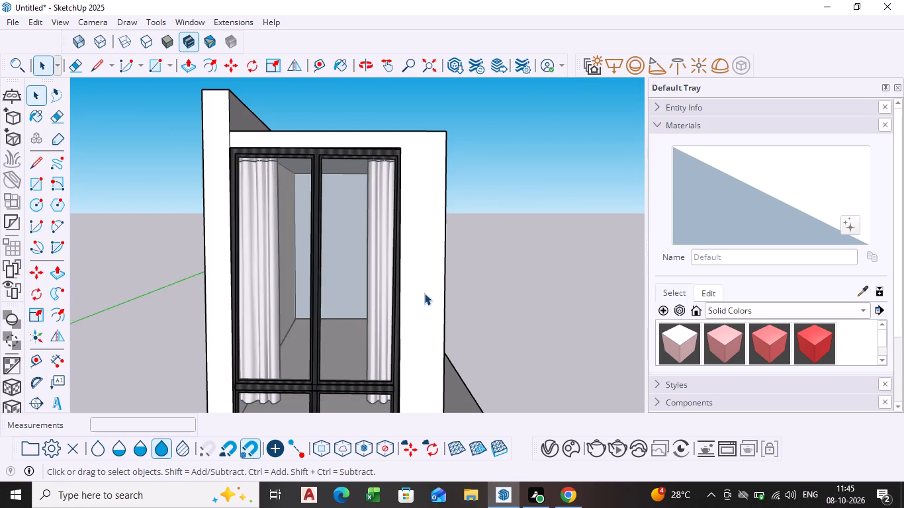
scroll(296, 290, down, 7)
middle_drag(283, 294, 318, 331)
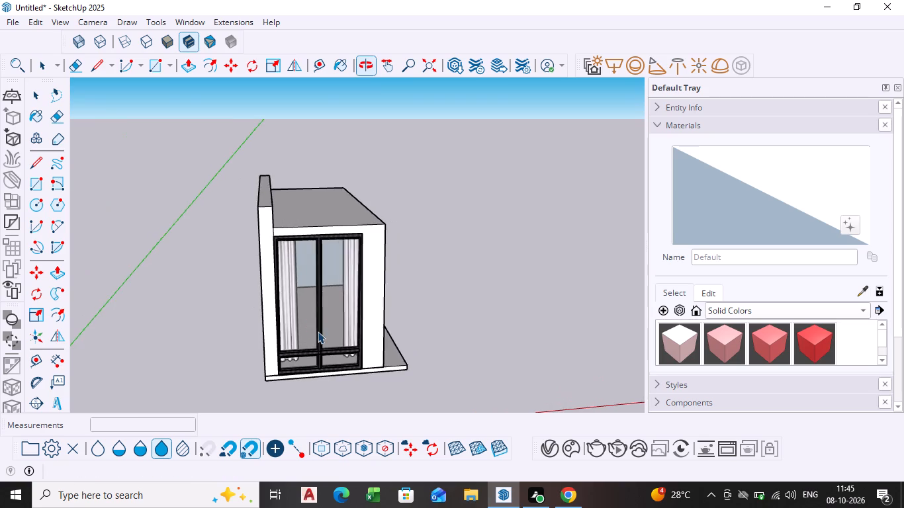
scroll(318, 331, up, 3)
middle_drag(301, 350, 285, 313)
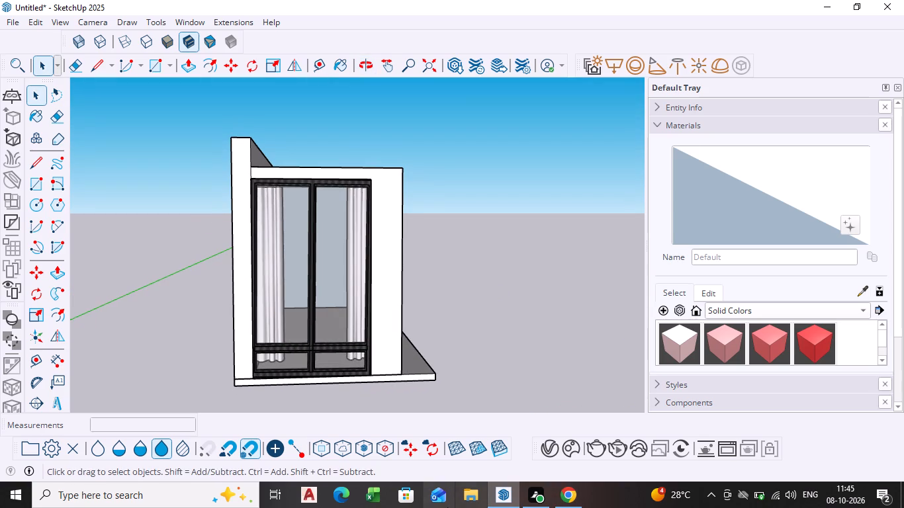
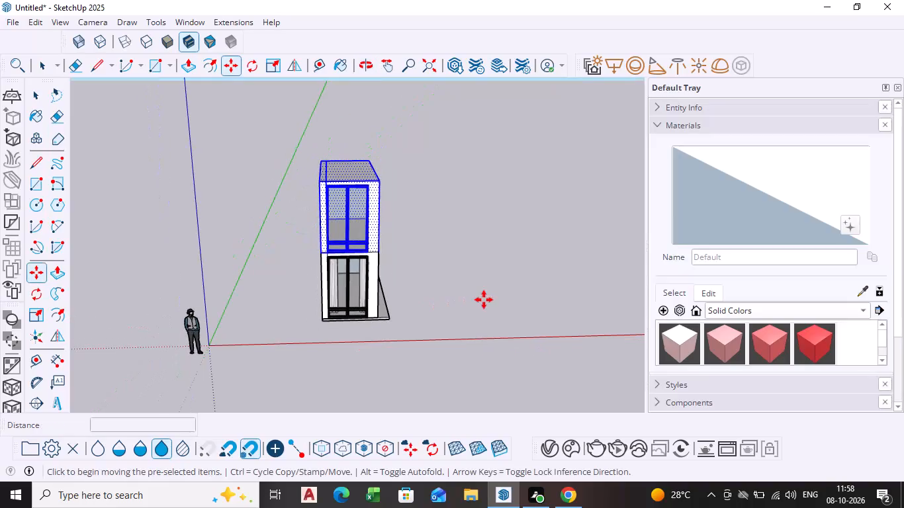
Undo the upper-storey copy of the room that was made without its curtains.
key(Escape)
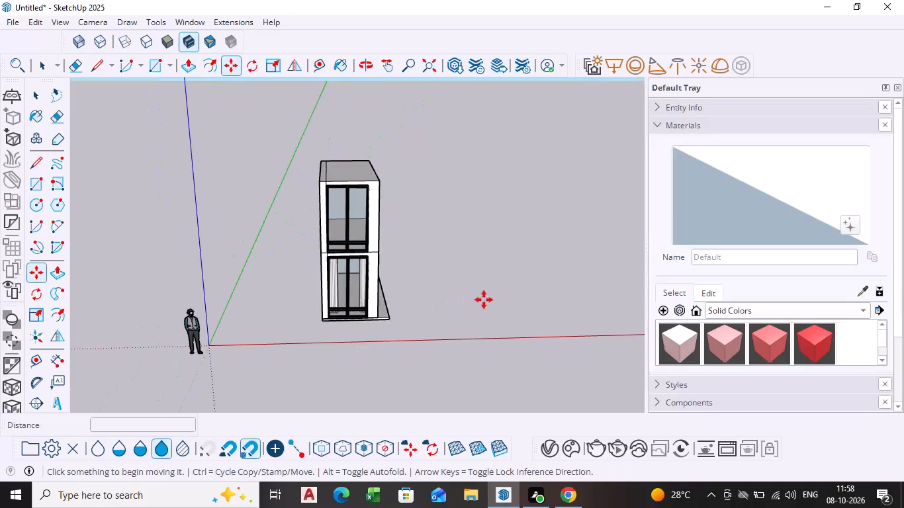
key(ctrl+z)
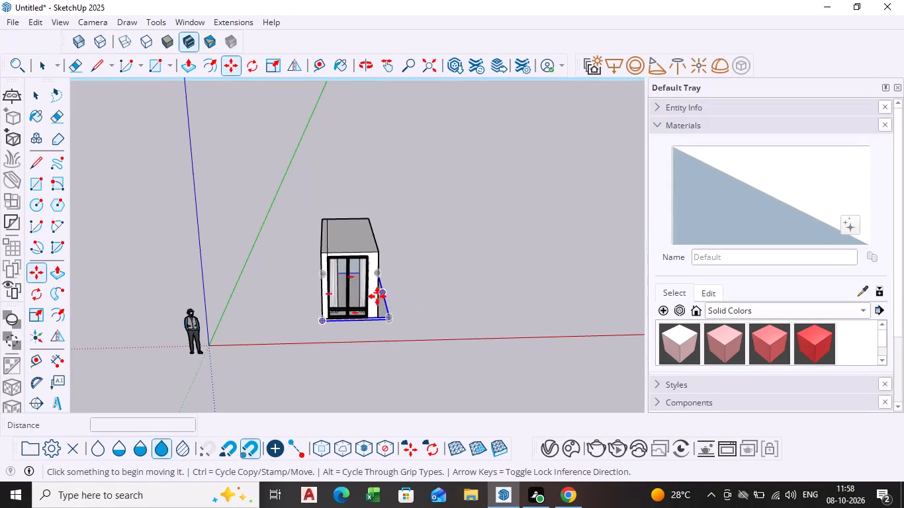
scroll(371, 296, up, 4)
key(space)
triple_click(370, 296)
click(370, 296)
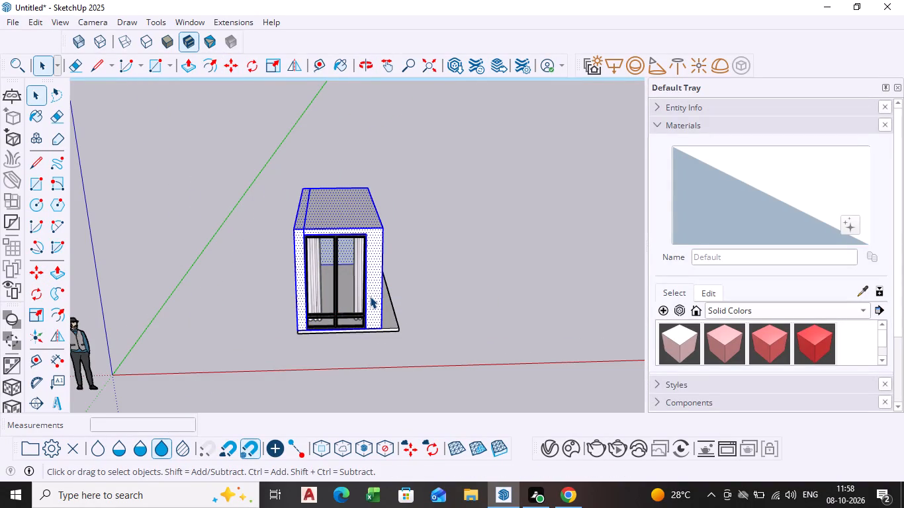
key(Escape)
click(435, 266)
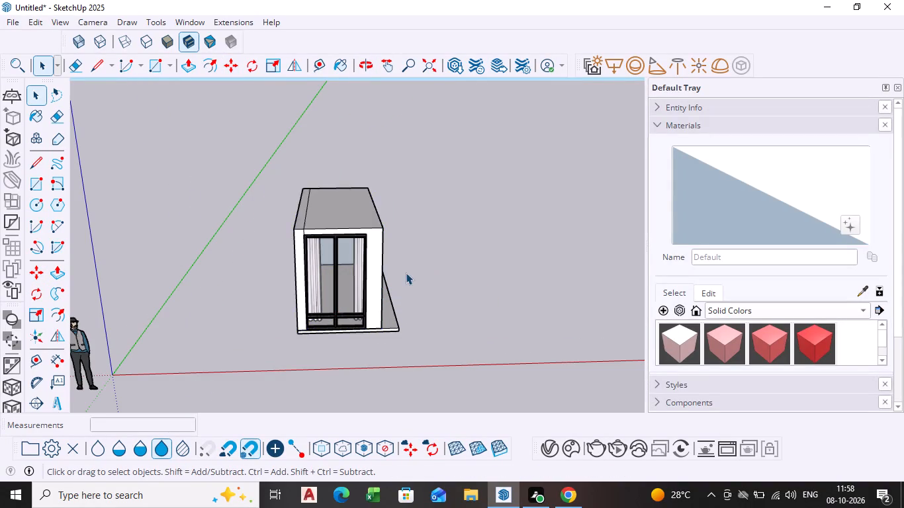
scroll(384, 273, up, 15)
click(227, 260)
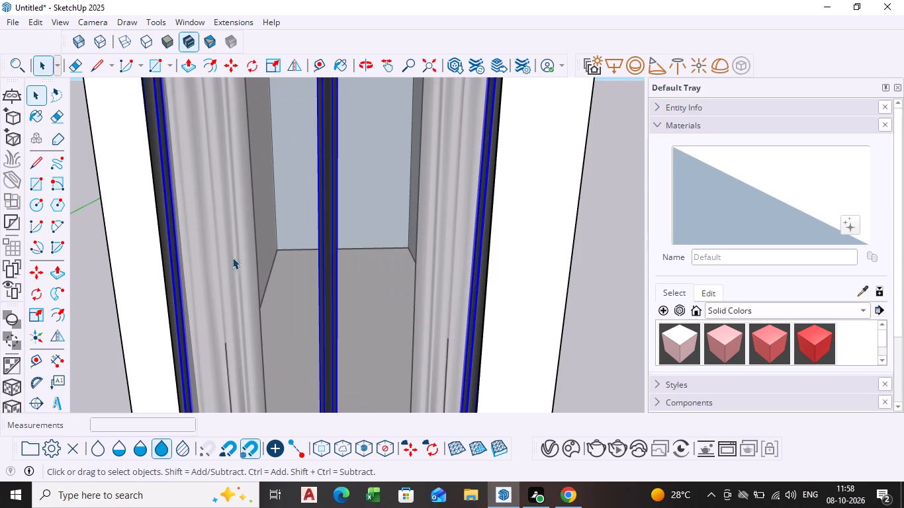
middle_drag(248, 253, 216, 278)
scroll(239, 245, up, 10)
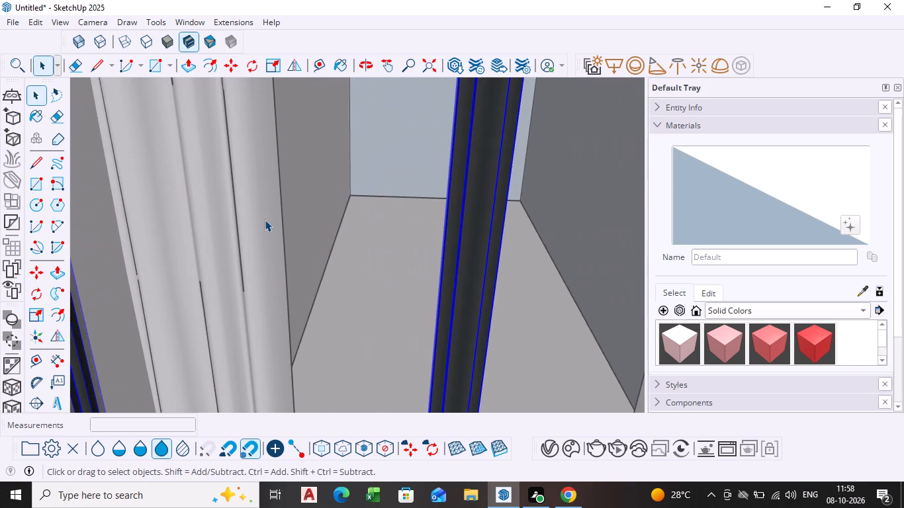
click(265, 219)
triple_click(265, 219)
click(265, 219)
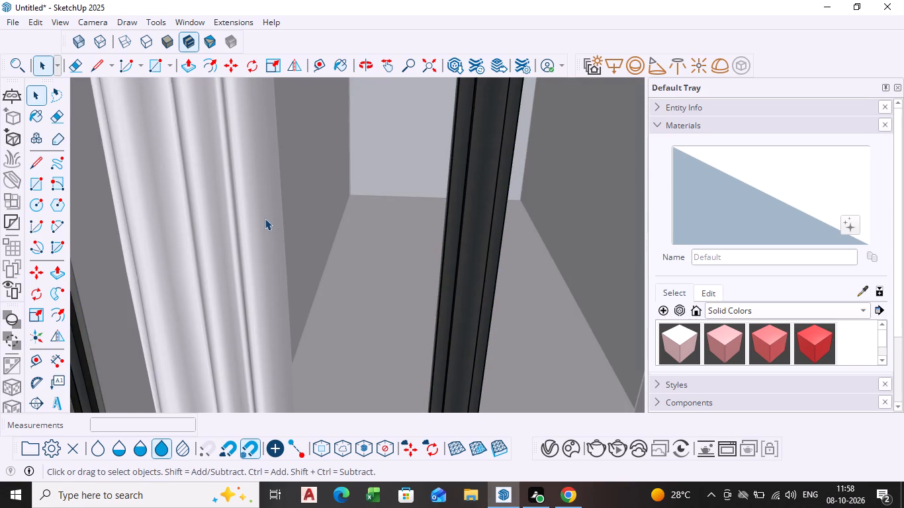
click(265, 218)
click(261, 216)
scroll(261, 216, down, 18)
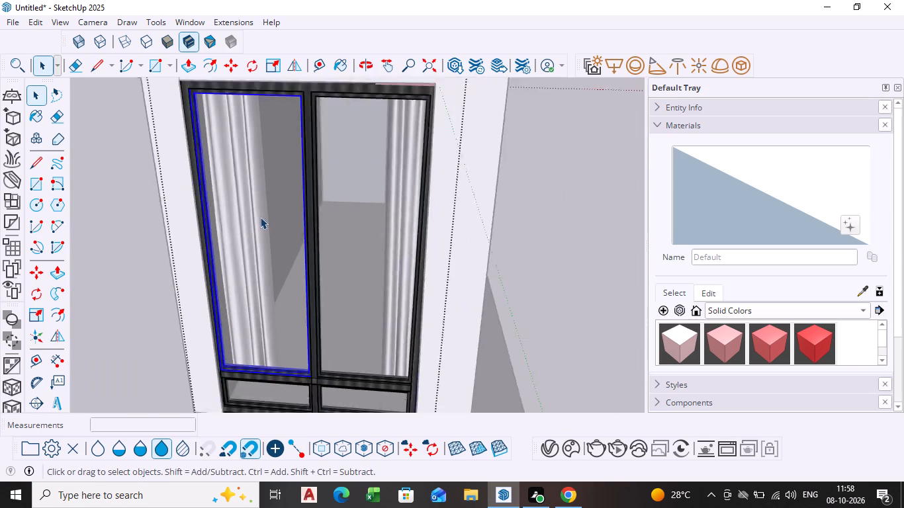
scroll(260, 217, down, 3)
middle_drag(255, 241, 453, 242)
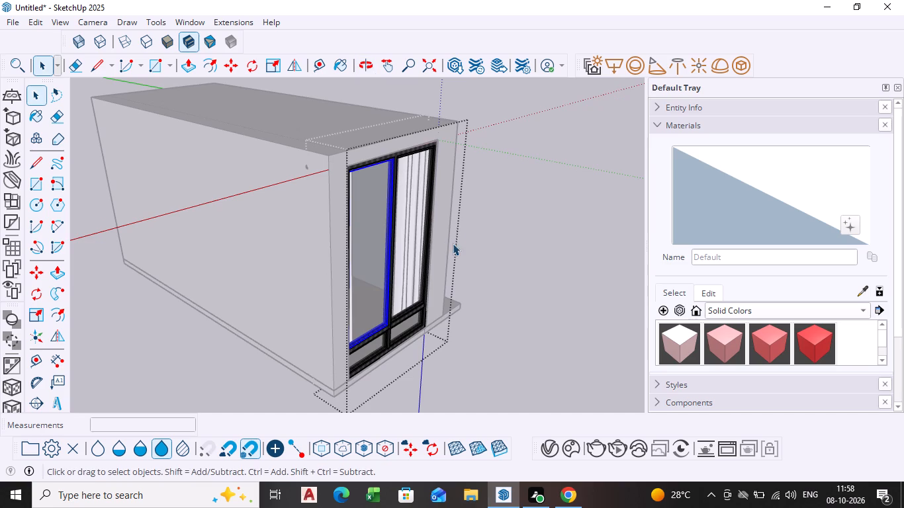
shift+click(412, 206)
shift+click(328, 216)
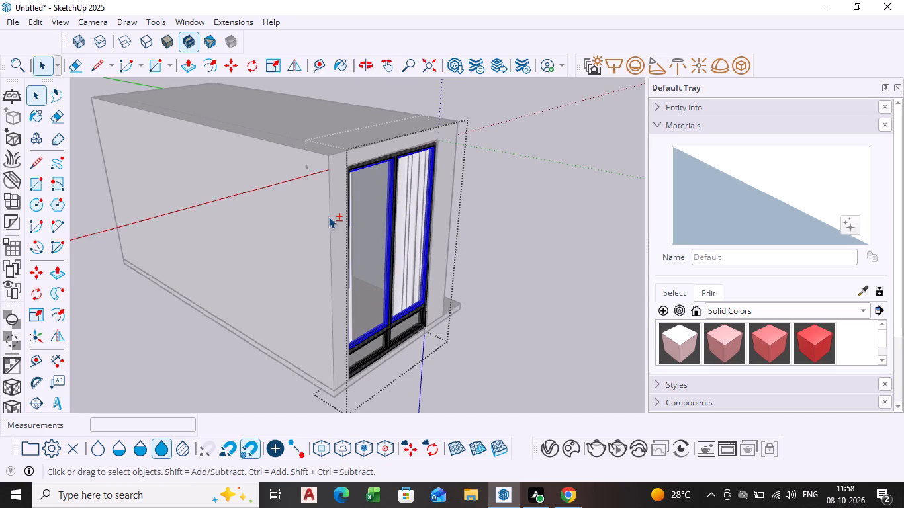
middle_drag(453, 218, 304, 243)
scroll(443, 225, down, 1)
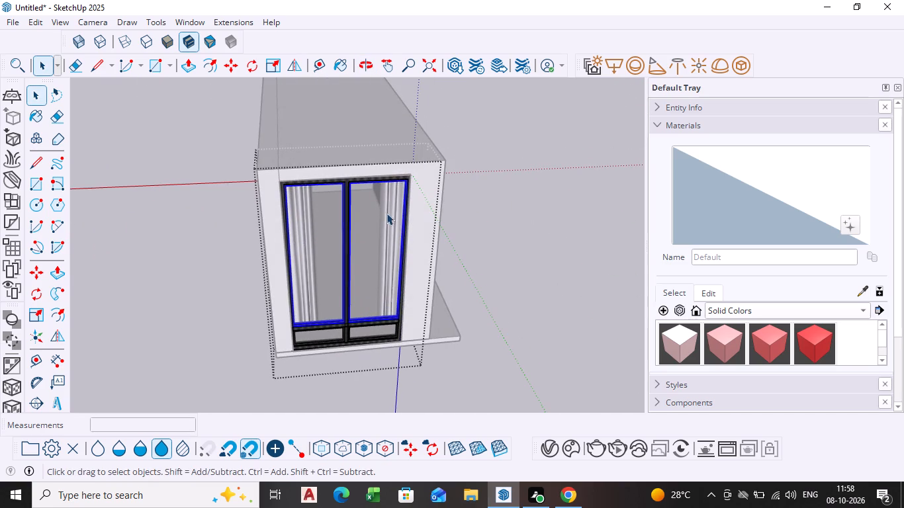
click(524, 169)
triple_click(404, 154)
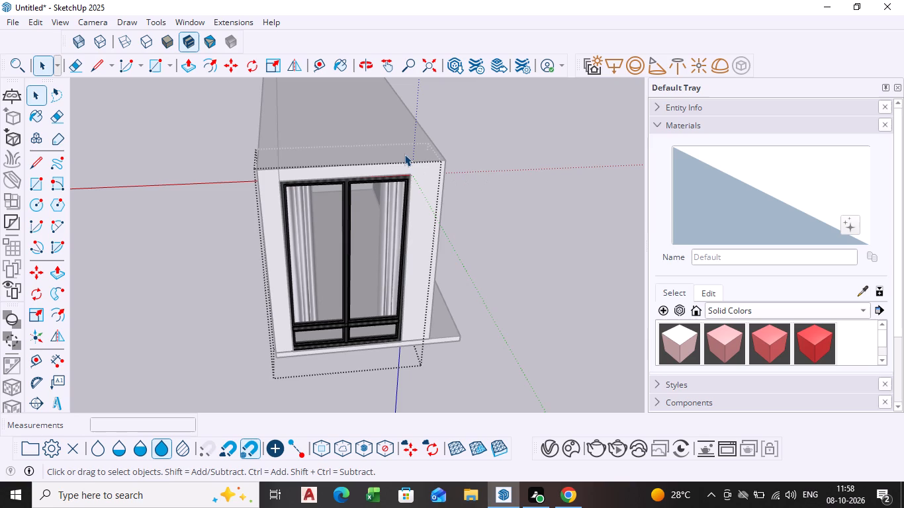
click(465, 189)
Copy the room together with its window and curtains 10' straight up, stacking it as a second storey.
triple_click(358, 144)
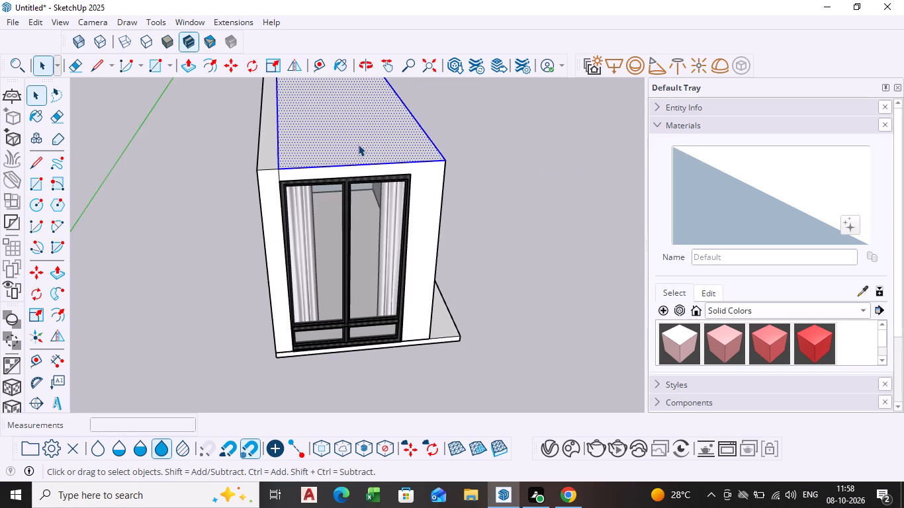
click(358, 144)
scroll(381, 213, up, 5)
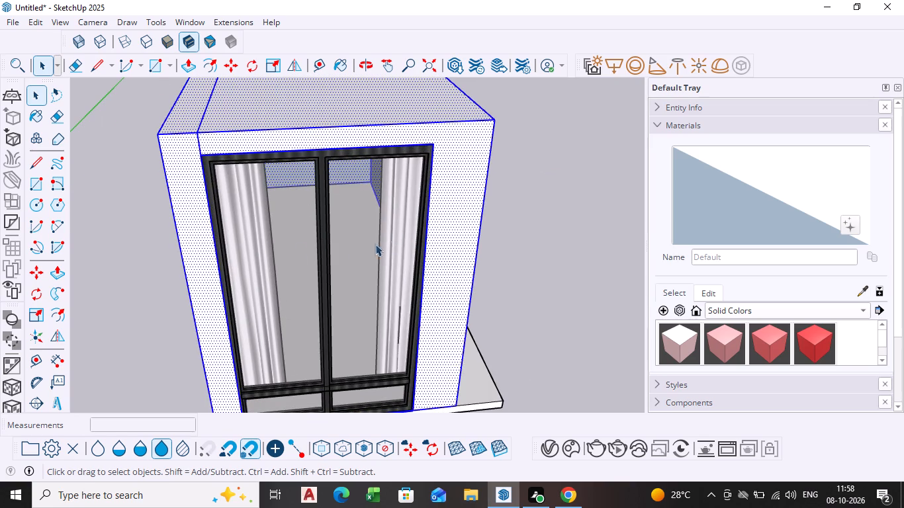
scroll(287, 245, up, 5)
shift+click(236, 245)
shift+scroll(236, 243, up, 5)
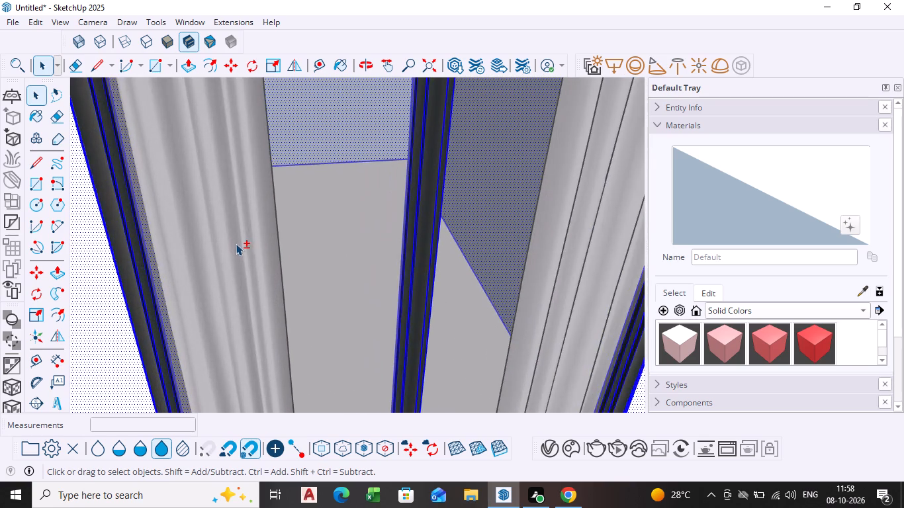
shift+scroll(210, 243, down, 7)
shift+middle_drag(180, 243, 454, 313)
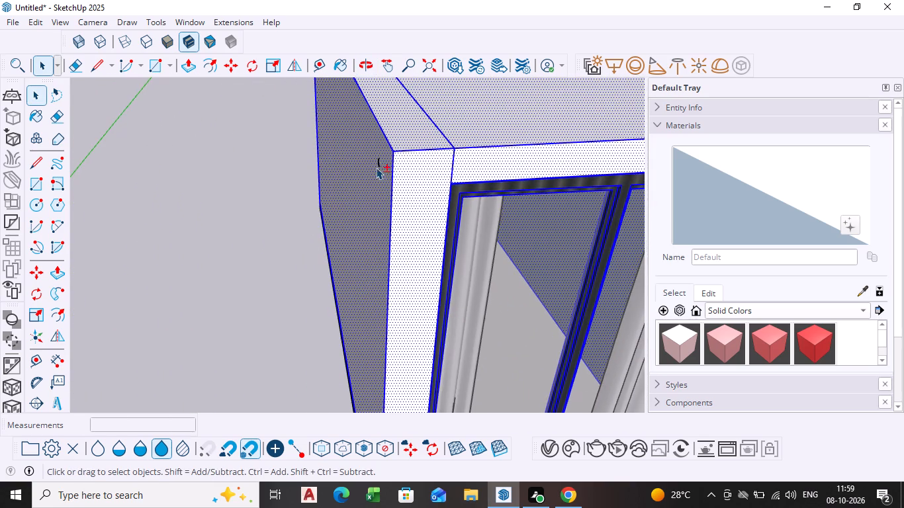
shift+scroll(376, 165, up, 3)
shift+click(381, 163)
shift+scroll(447, 233, down, 13)
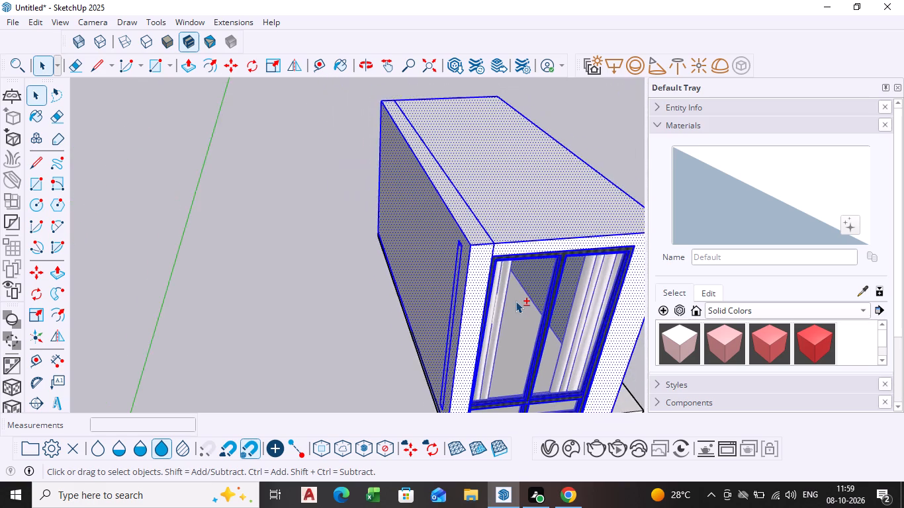
shift+middle_drag(514, 301, 408, 222)
shift+scroll(412, 216, down, 1)
shift+middle_drag(442, 304, 411, 253)
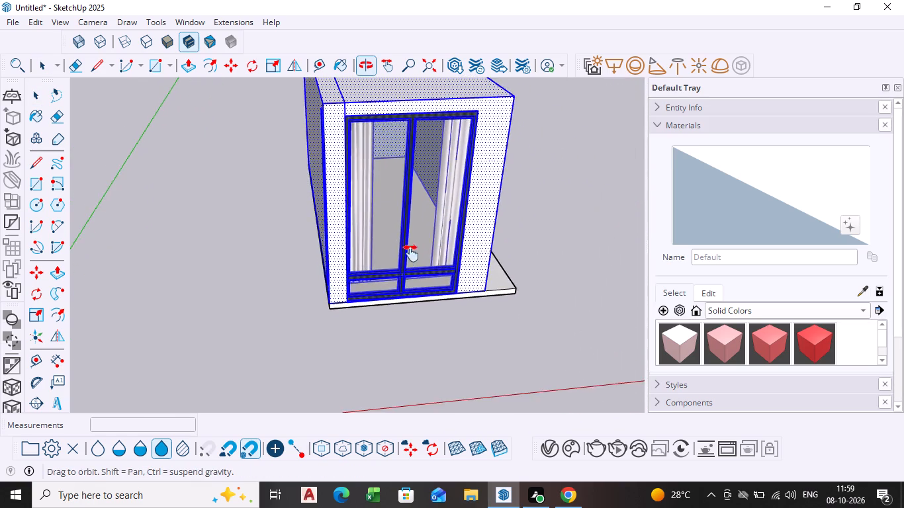
shift+middle_drag(411, 253, 386, 288)
key(m)
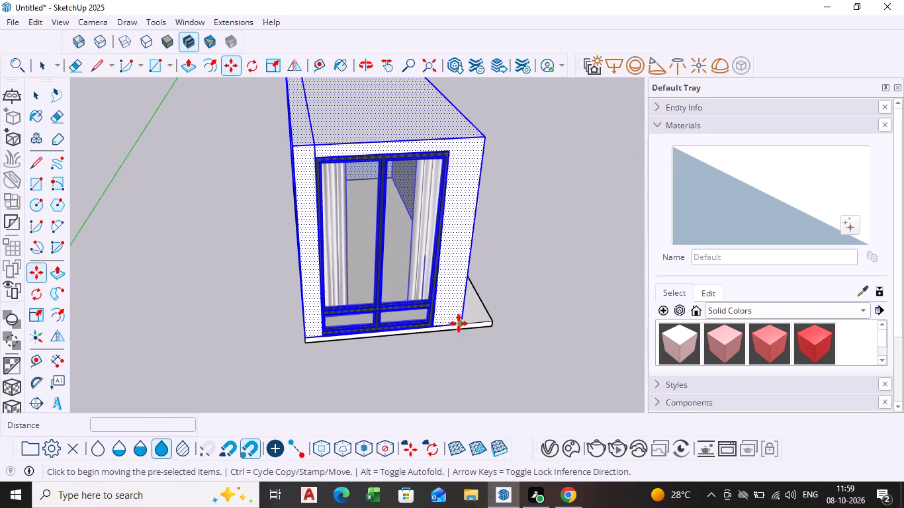
click(462, 323)
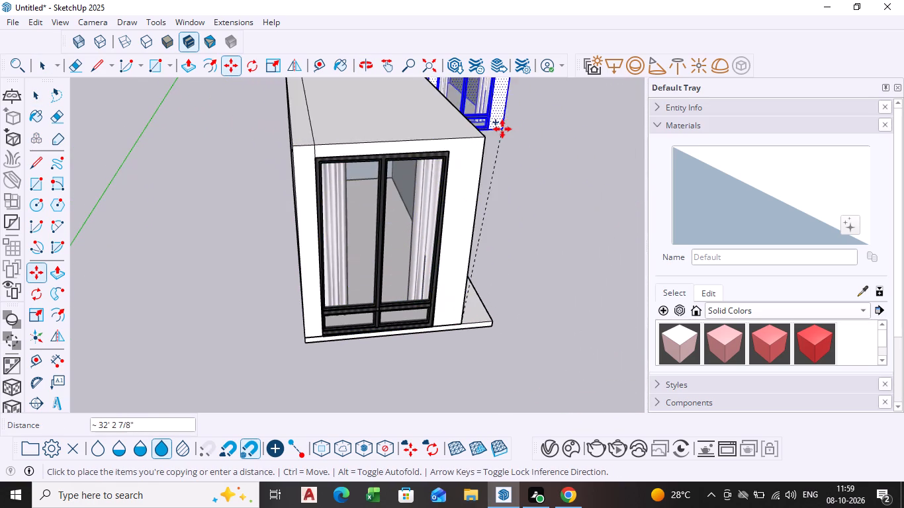
shift+middle_drag(488, 141, 416, 281)
shift+scroll(488, 141, down, 1)
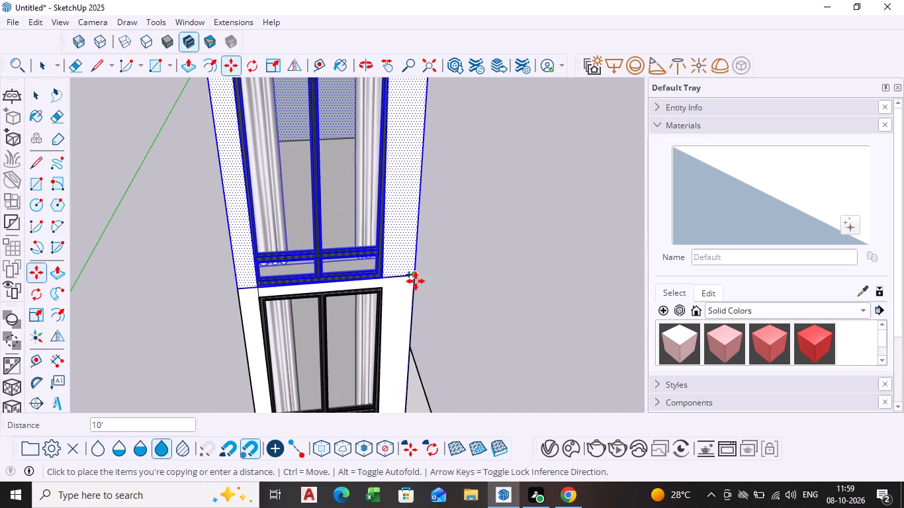
click(416, 281)
Copy the top storey upward three more times at 10' spacing to form a five-storey tower, and deselect it.
scroll(428, 337, down, 2)
middle_drag(428, 337, 411, 282)
scroll(406, 269, down, 5)
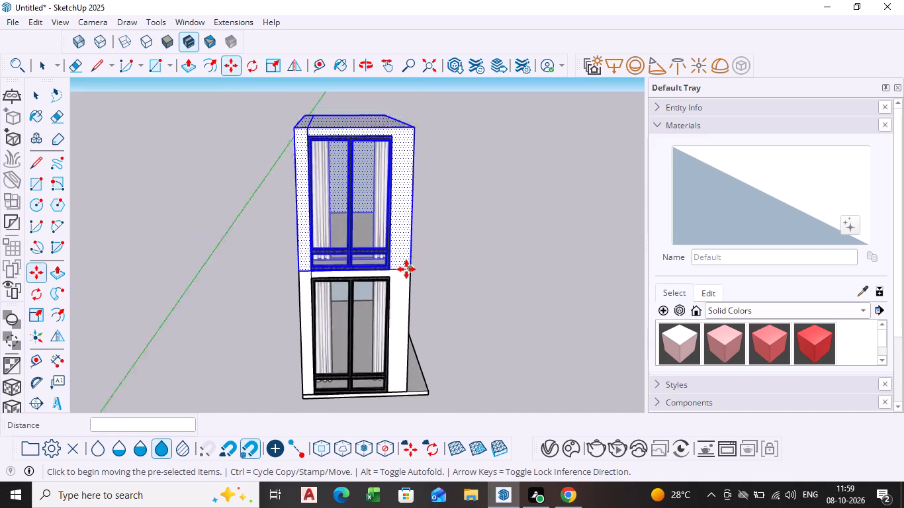
scroll(406, 269, down, 1)
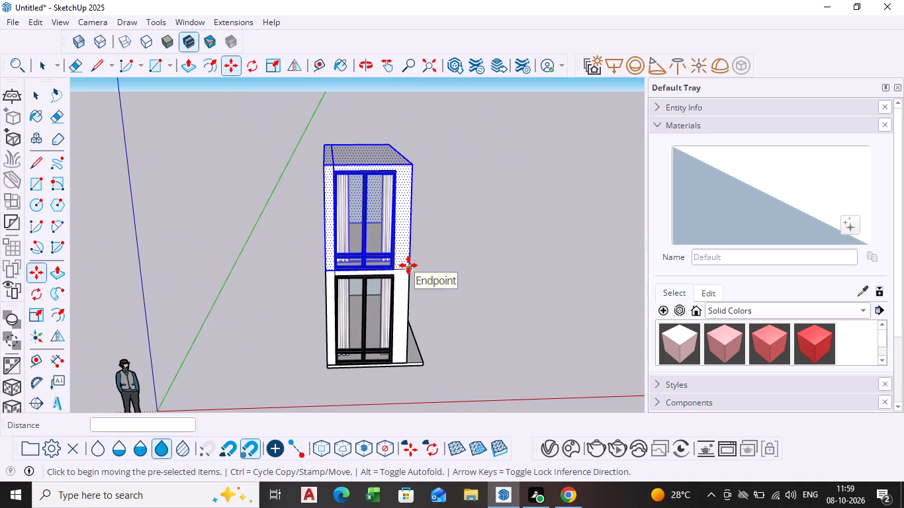
ctrl+click(408, 265)
click(414, 165)
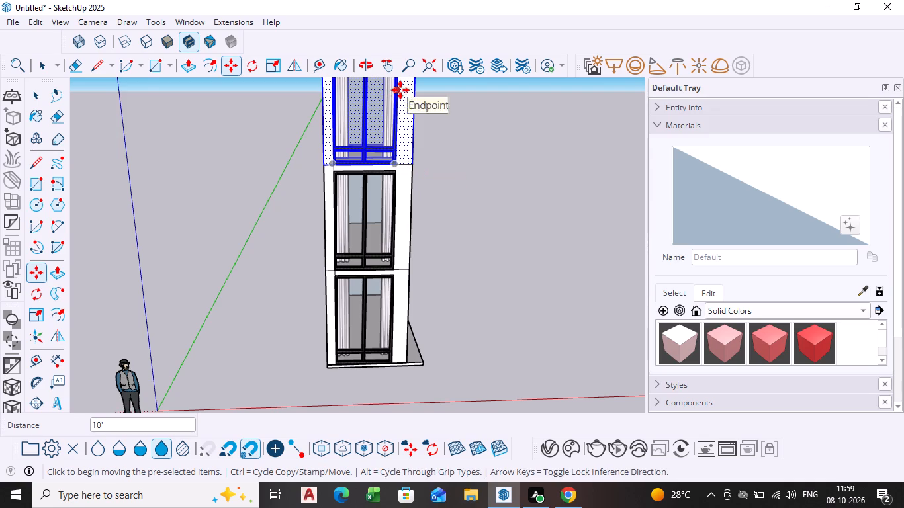
scroll(400, 90, down, 2)
scroll(395, 189, down, 3)
shift+middle_drag(395, 189, 346, 317)
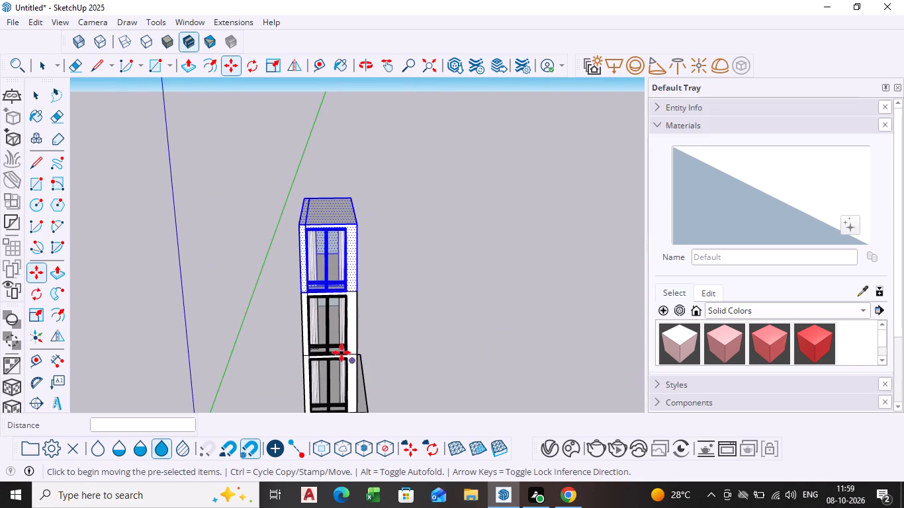
click(360, 290)
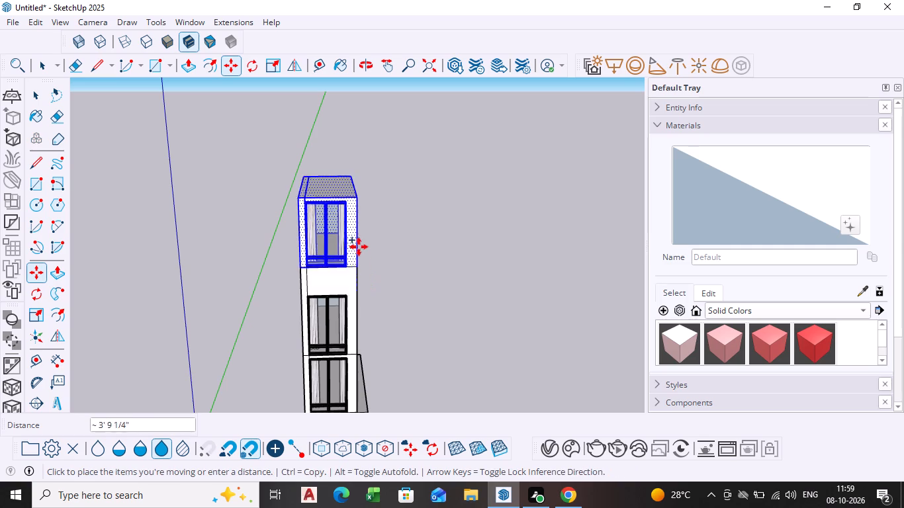
click(356, 220)
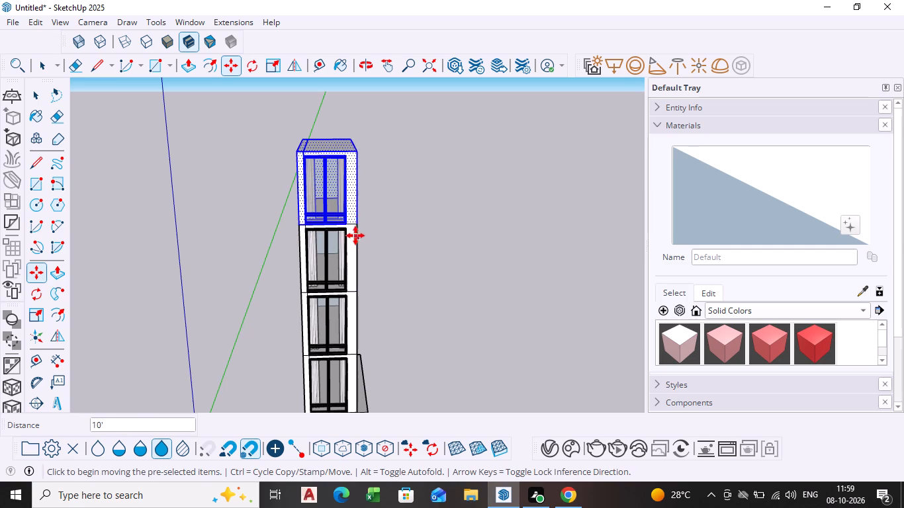
ctrl+click(355, 226)
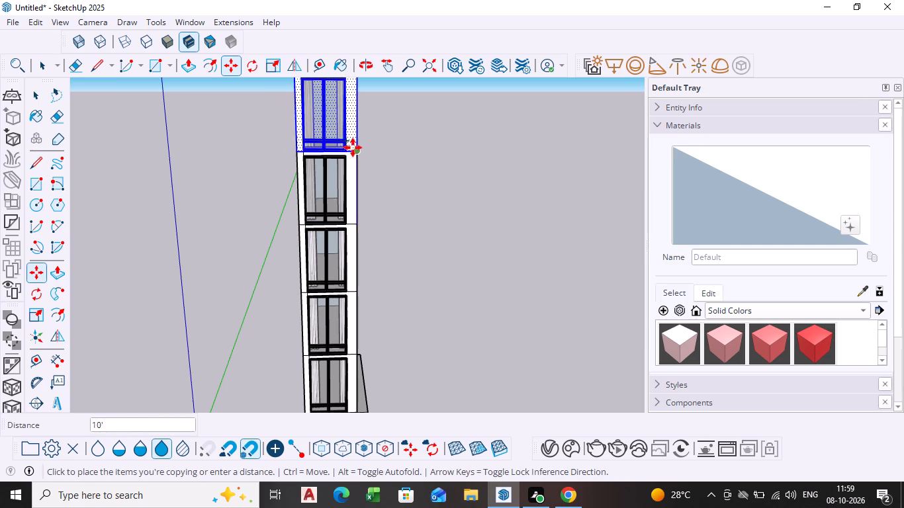
click(354, 148)
key(space)
click(383, 223)
Examine the stacked tower from the front and side, including its windows, curtains and the wall joints between storeys.
scroll(390, 272, down, 3)
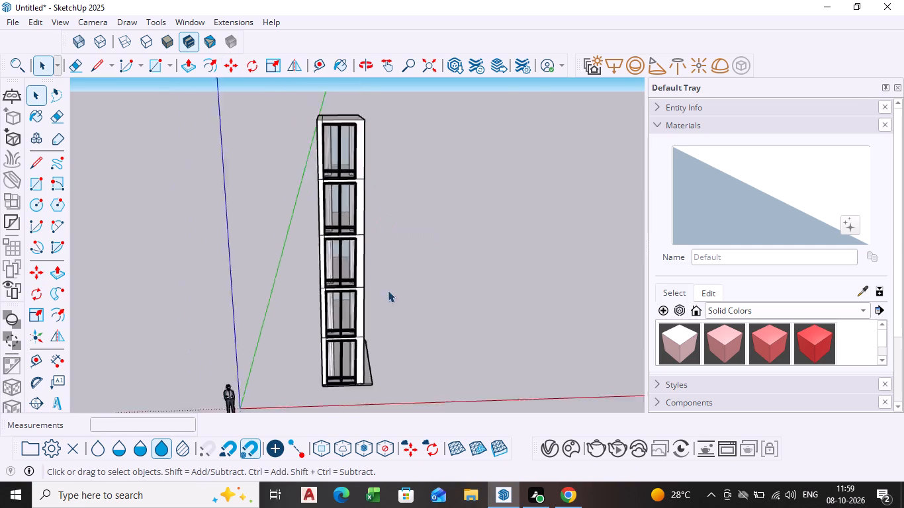
scroll(388, 290, down, 4)
middle_drag(381, 312, 318, 245)
scroll(350, 183, up, 15)
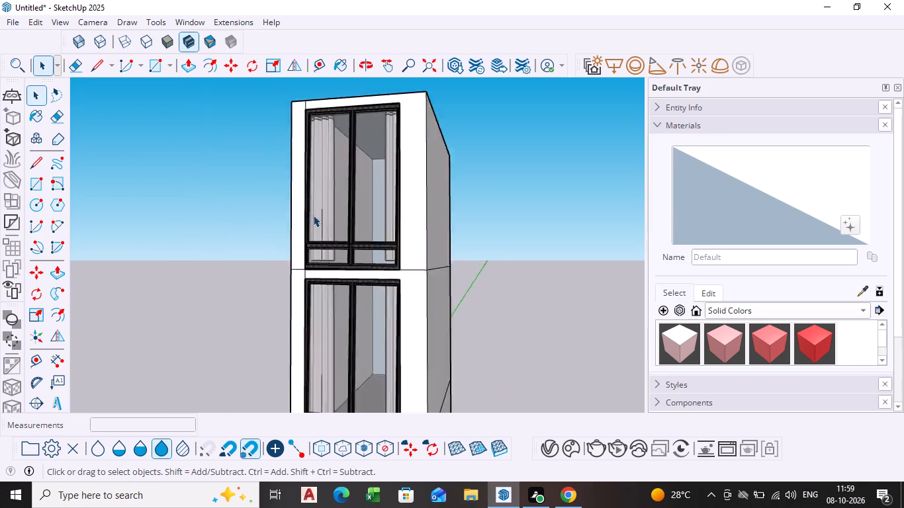
scroll(313, 215, up, 2)
scroll(321, 211, down, 17)
middle_drag(336, 267, 365, 275)
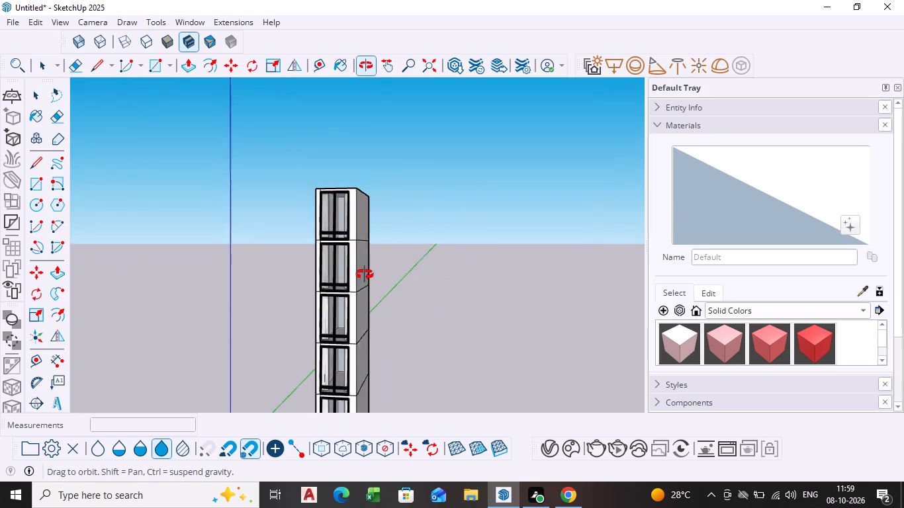
middle_drag(365, 275, 386, 277)
scroll(389, 298, down, 5)
shift+middle_drag(379, 337, 357, 323)
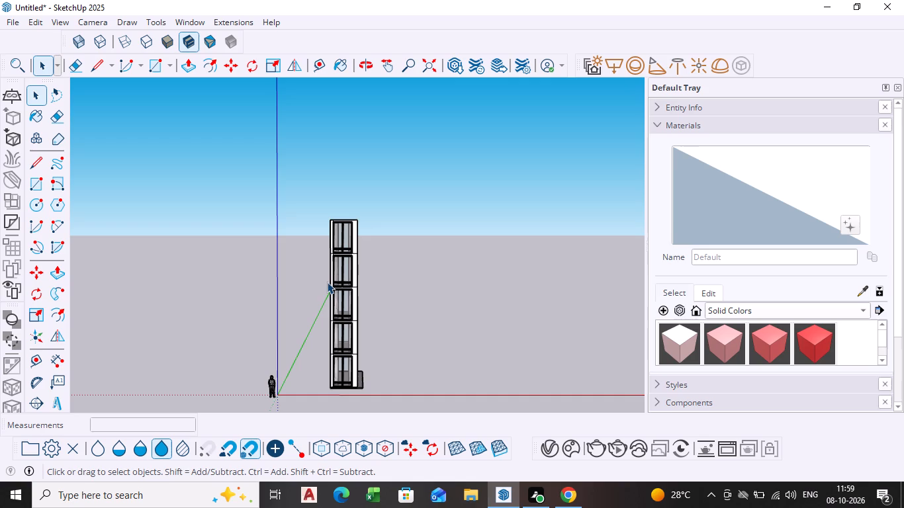
scroll(339, 351, up, 4)
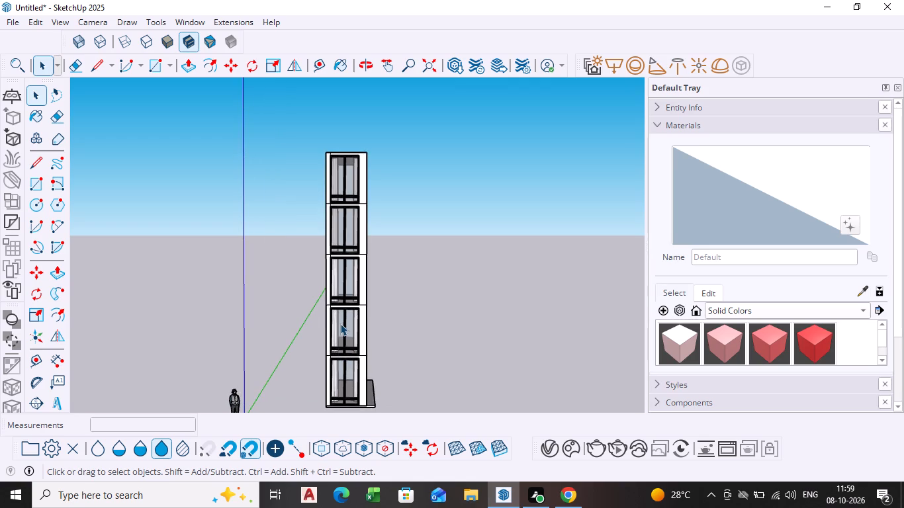
scroll(351, 283, up, 14)
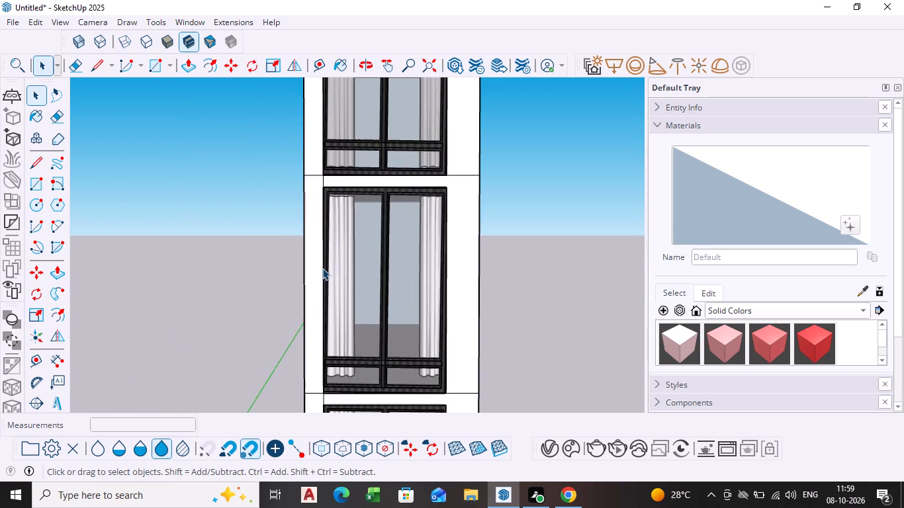
middle_drag(322, 268, 472, 298)
scroll(399, 224, up, 4)
click(349, 190)
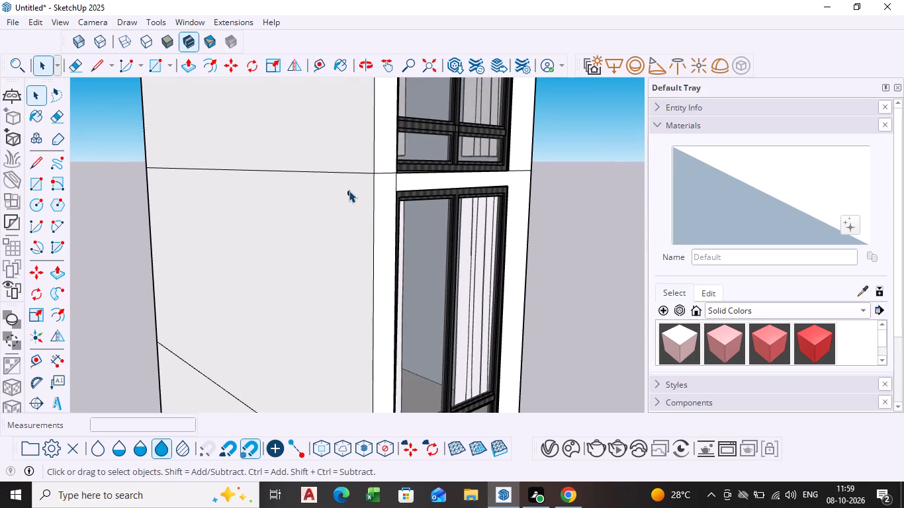
Delete the curtains behind the tower's middle-storey window.
key(Delete)
Inside the base slab's group, Push/Pull its outer long side face outward about 10' 10", away from the tower, and close the group.
scroll(371, 204, down, 7)
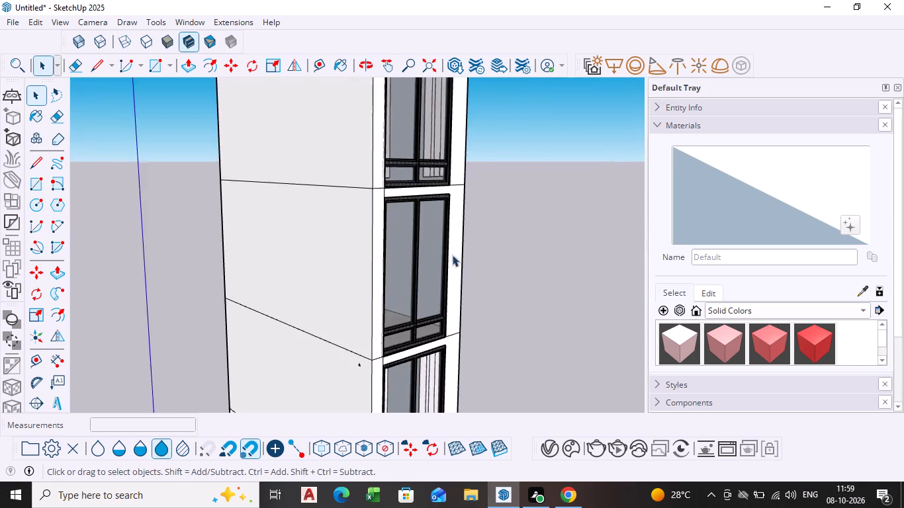
scroll(452, 255, down, 4)
middle_drag(449, 260, 326, 270)
scroll(382, 269, down, 10)
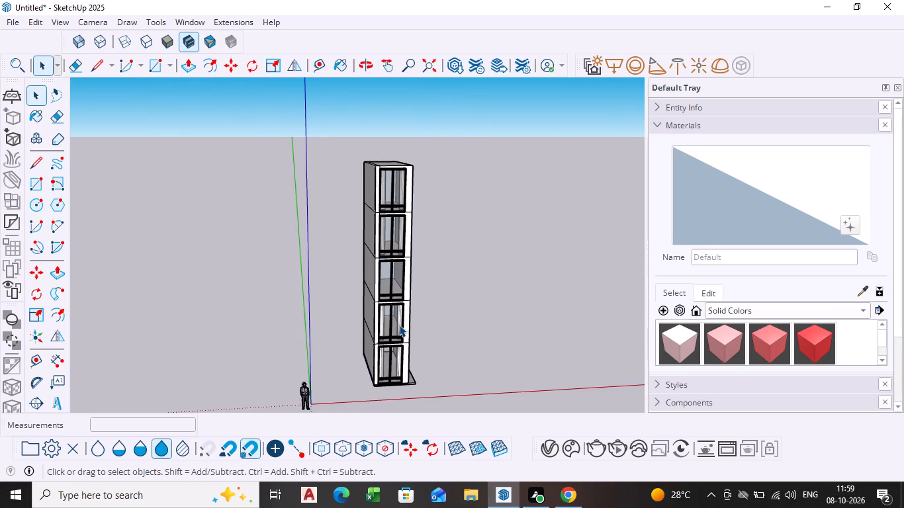
shift+middle_drag(396, 325, 296, 307)
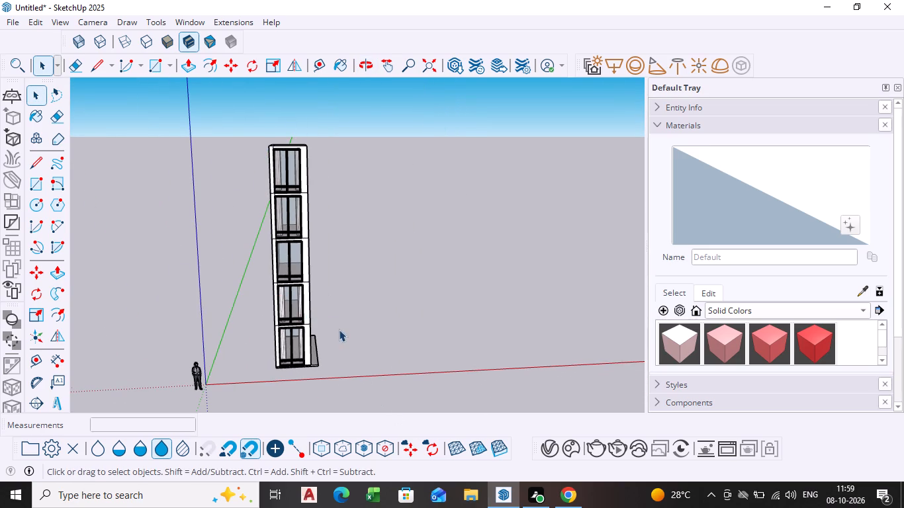
scroll(339, 329, down, 1)
middle_drag(339, 329, 200, 335)
scroll(294, 335, up, 10)
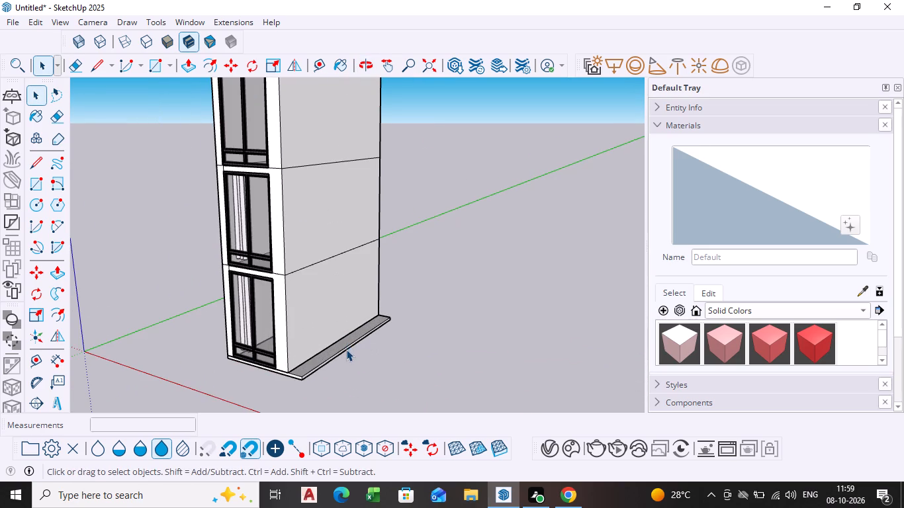
triple_click(346, 349)
click(346, 349)
click(346, 349)
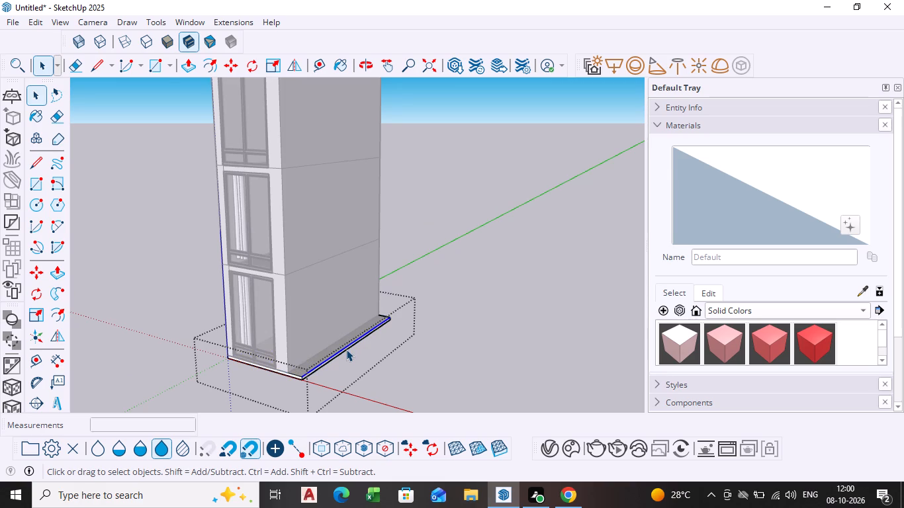
scroll(346, 349, up, 4)
click(346, 349)
double_click(346, 349)
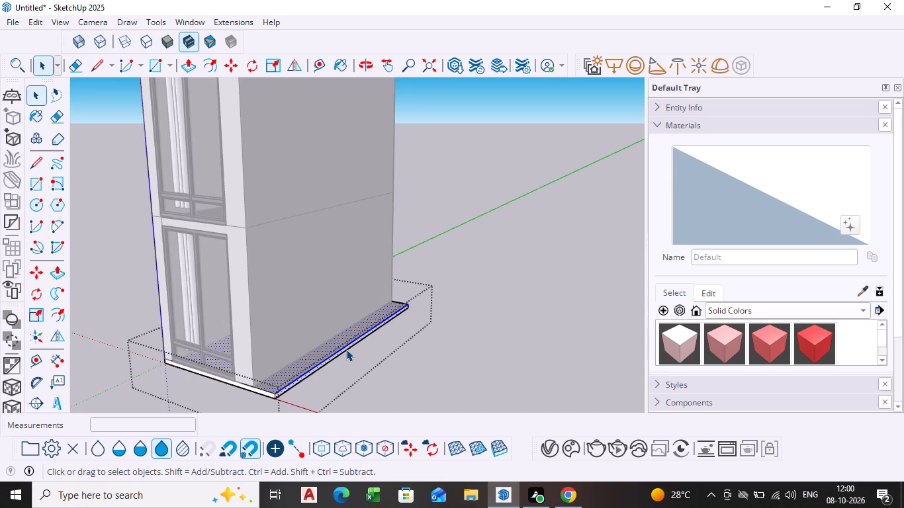
click(346, 349)
click(346, 349)
scroll(345, 349, up, 10)
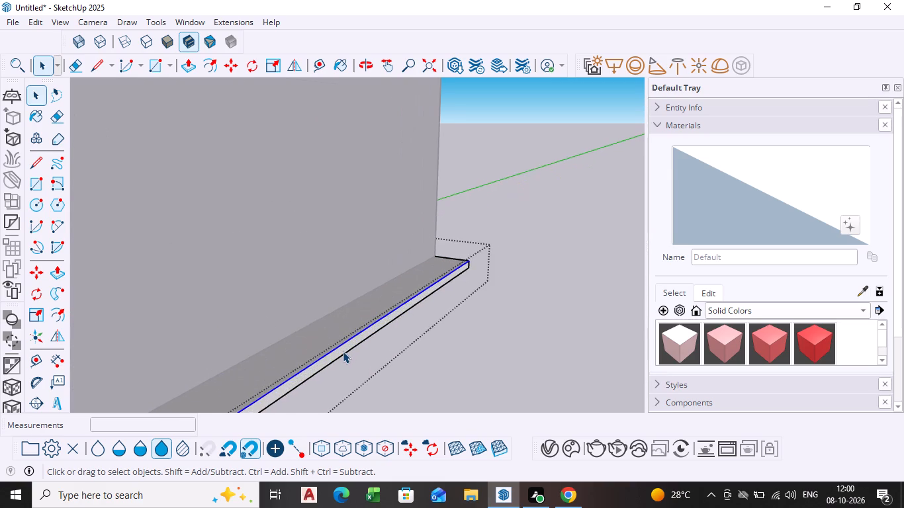
click(343, 351)
key(p)
click(343, 351)
scroll(415, 364, down, 11)
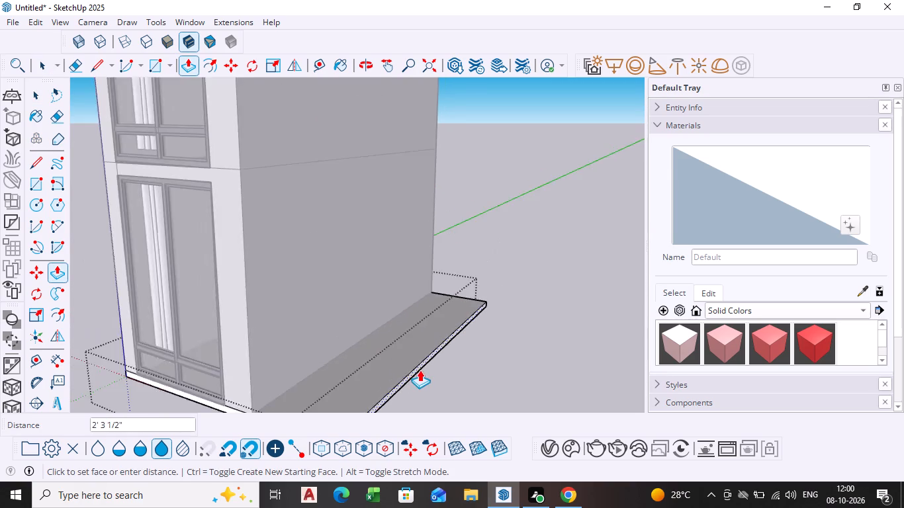
scroll(420, 370, down, 4)
shift+middle_drag(420, 373, 386, 312)
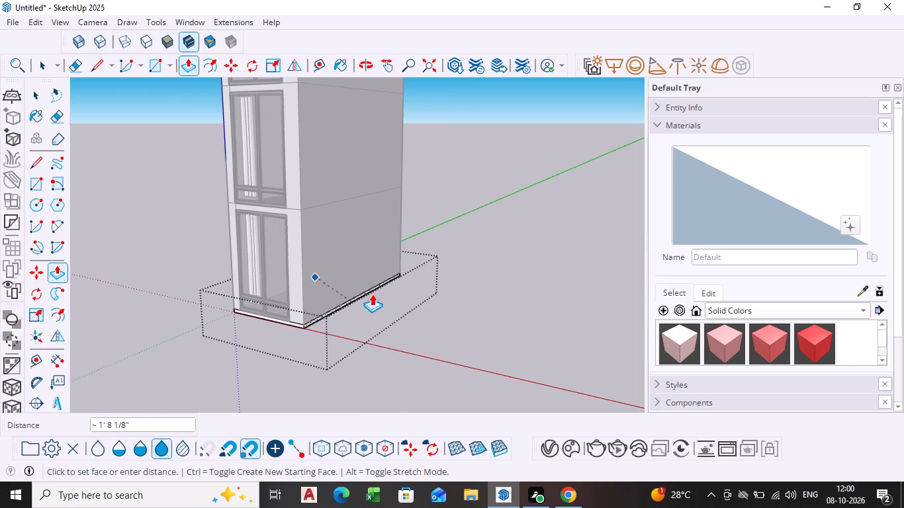
click(476, 313)
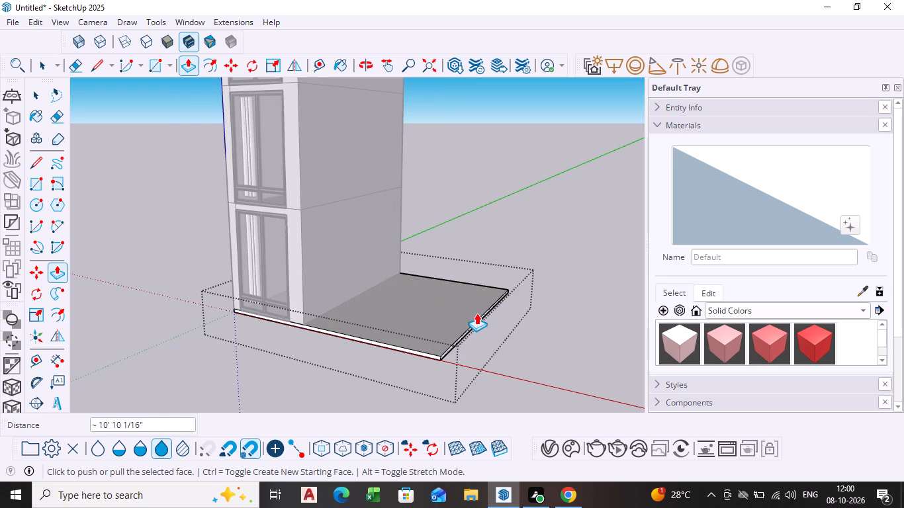
key(space)
click(546, 241)
Draw a rectangle about 12' 6" by 18' 10" on the exposed slab, from the tower's rear corner to the slab's front outer corner.
scroll(439, 304, down, 4)
middle_drag(436, 308, 551, 288)
scroll(443, 228, down, 2)
shift+middle_drag(443, 228, 394, 310)
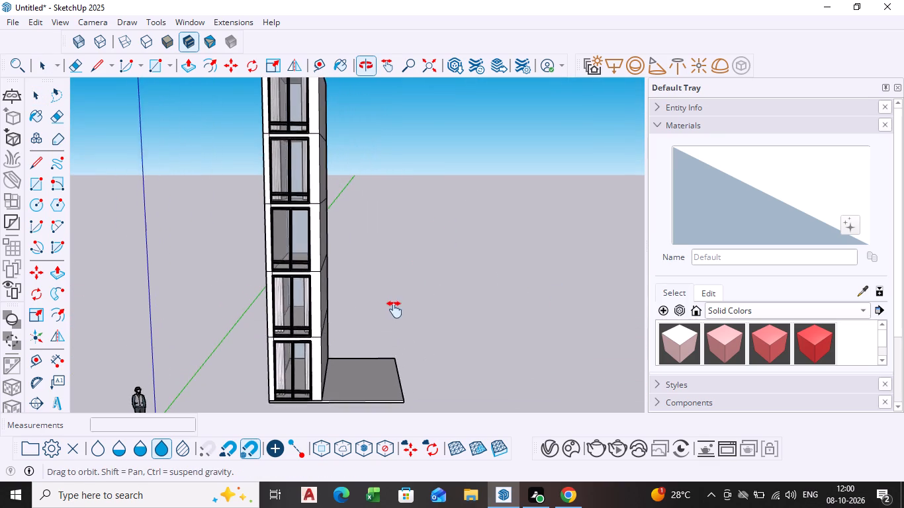
shift+middle_drag(394, 310, 394, 330)
scroll(394, 330, down, 1)
shift+middle_drag(383, 324, 369, 307)
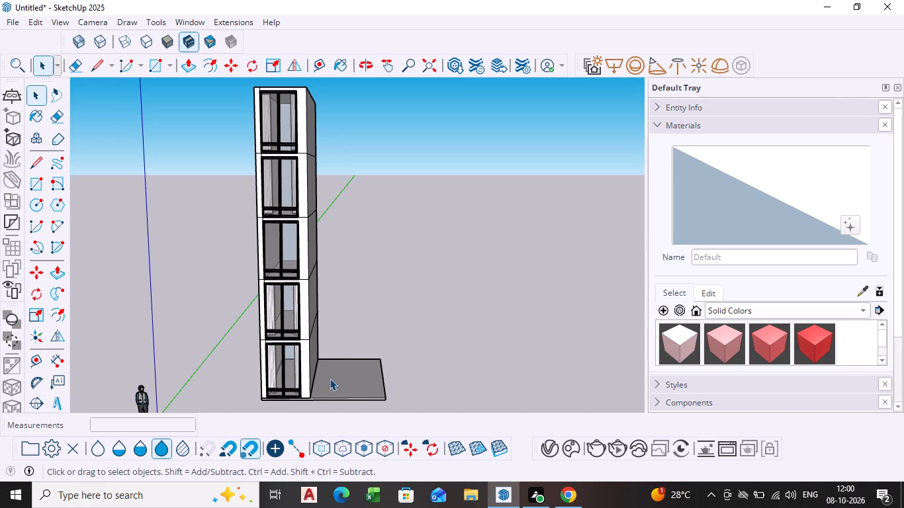
scroll(351, 386, up, 3)
click(346, 384)
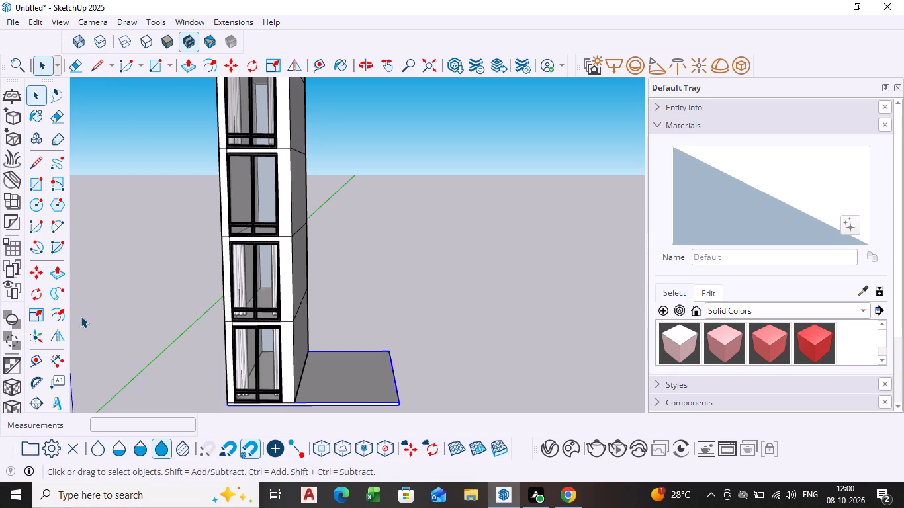
click(34, 184)
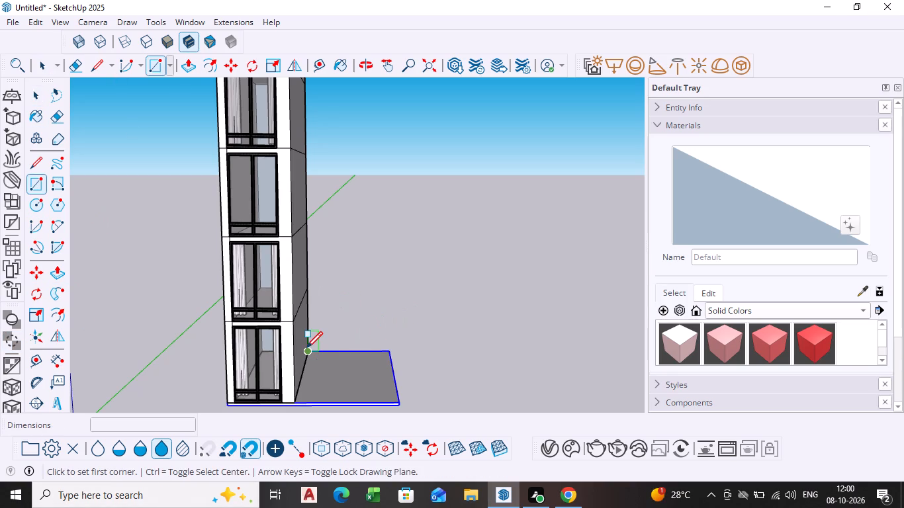
click(310, 349)
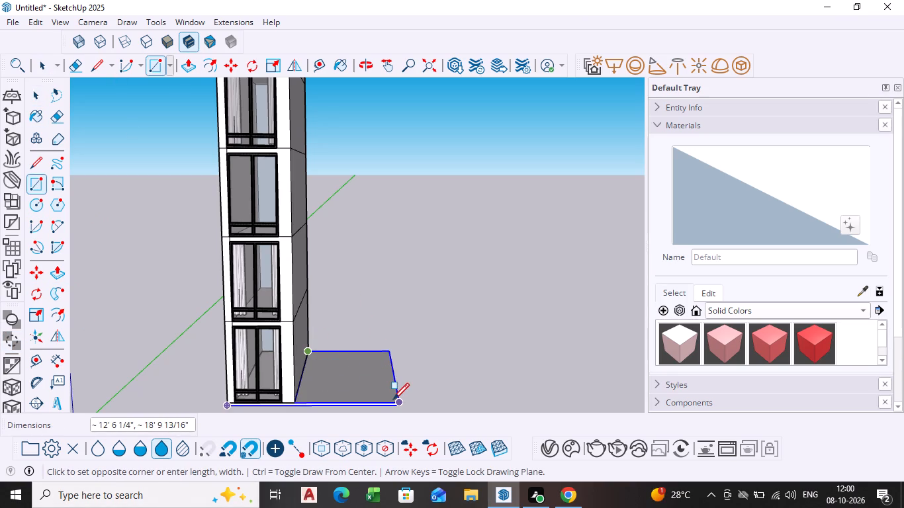
click(393, 401)
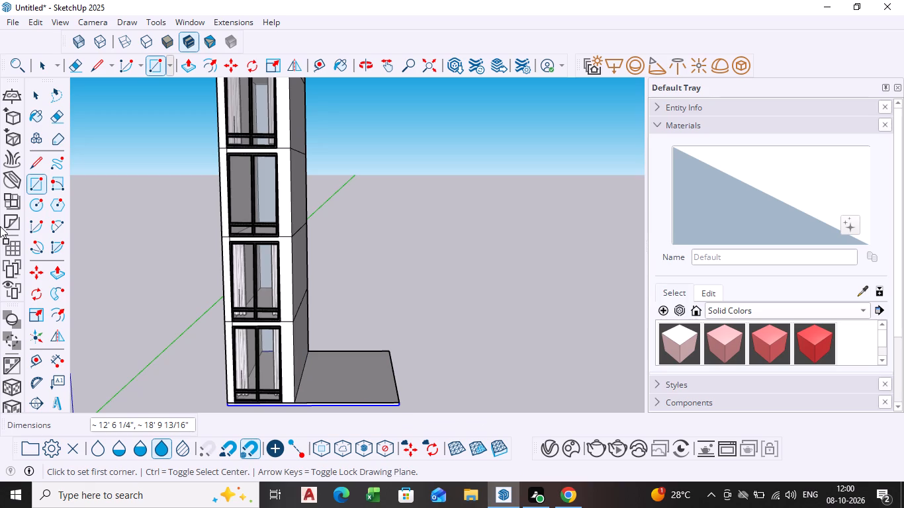
scroll(0, 226, up, 2)
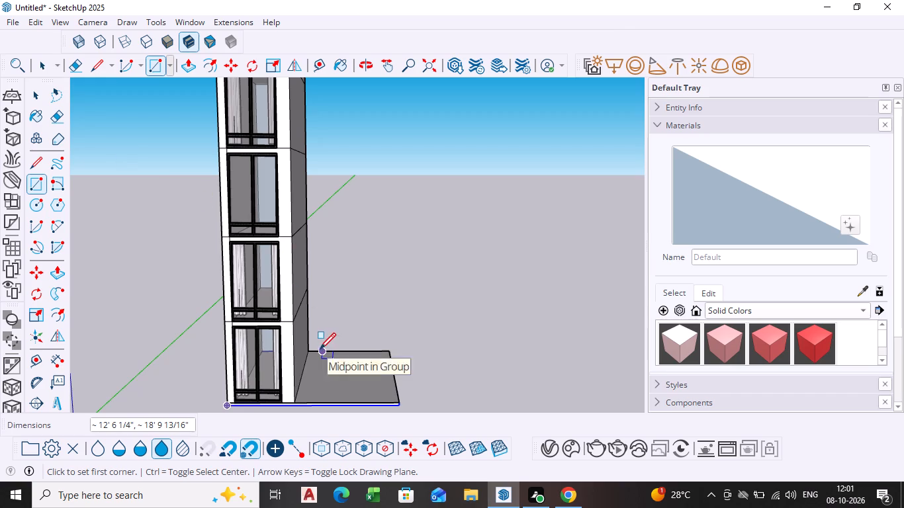
key(Escape)
key(grave)
key(Escape)
Push/Pull the new rectangle on the slab up 10' to form a ground-floor block beside the tower.
scroll(386, 347, down, 2)
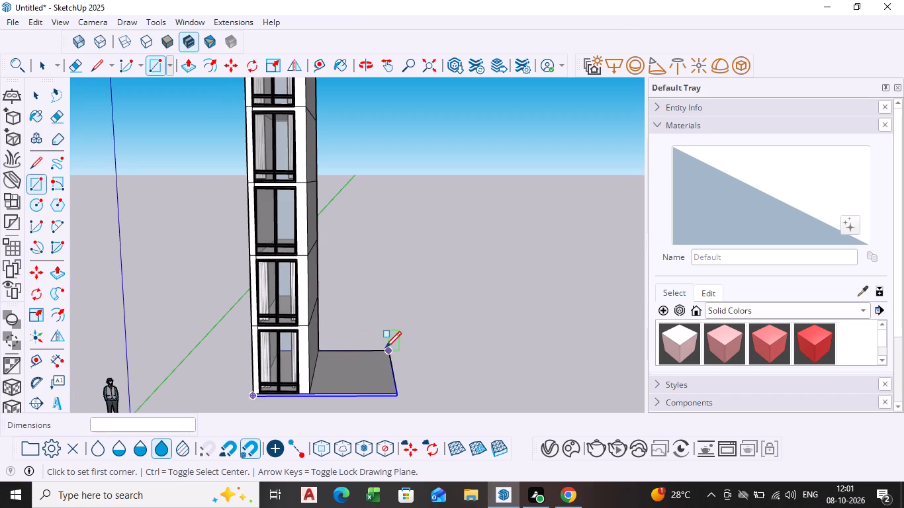
shift+middle_drag(377, 352, 333, 332)
key(space)
click(312, 357)
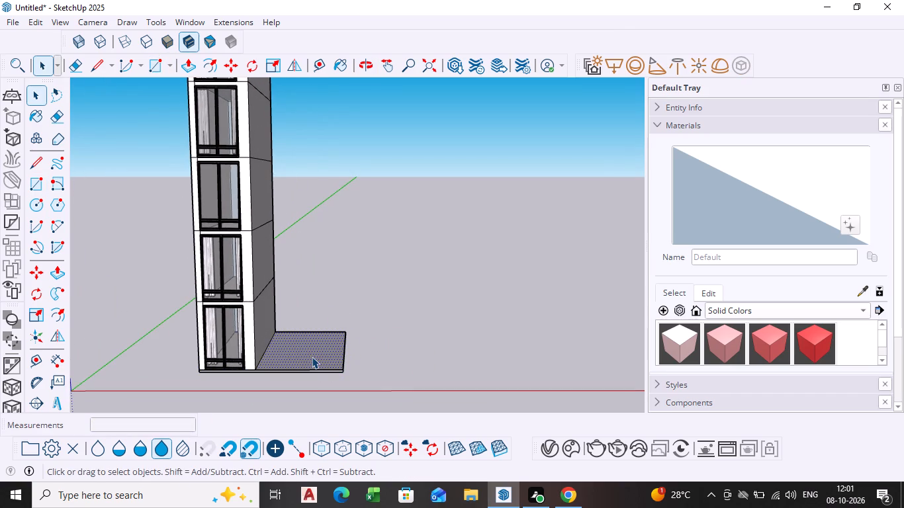
key(p)
click(312, 357)
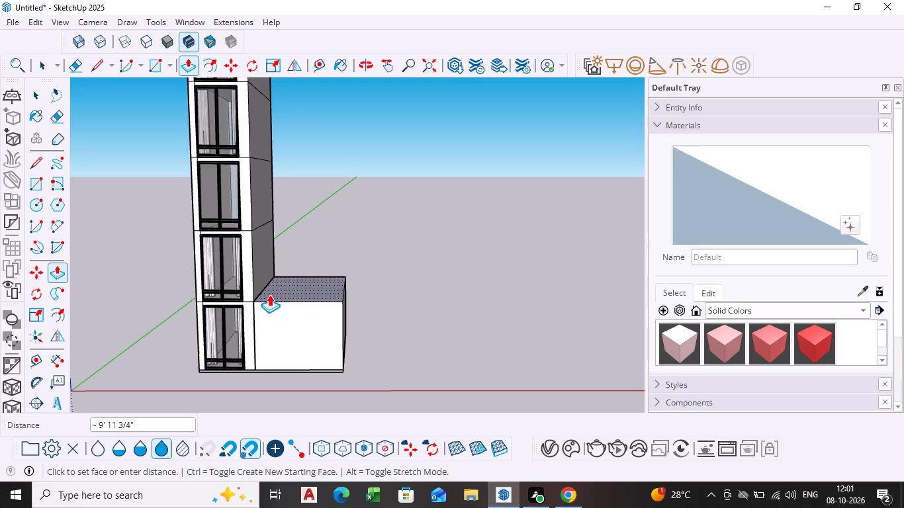
text(10')
key(Return)
key(space)
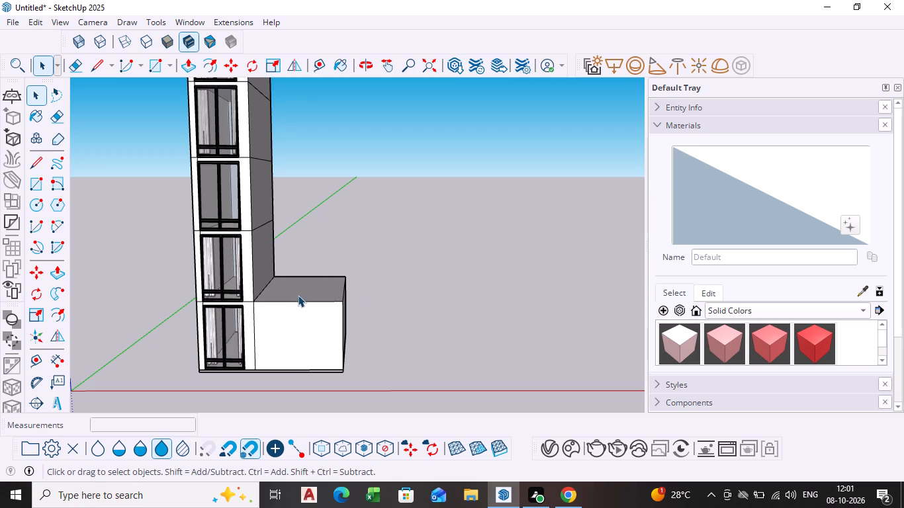
Draw an opening rectangle about 7' 2" wide by 8' 10" high on the block's front face, rising from its bottom edge.
middle_drag(300, 298, 335, 265)
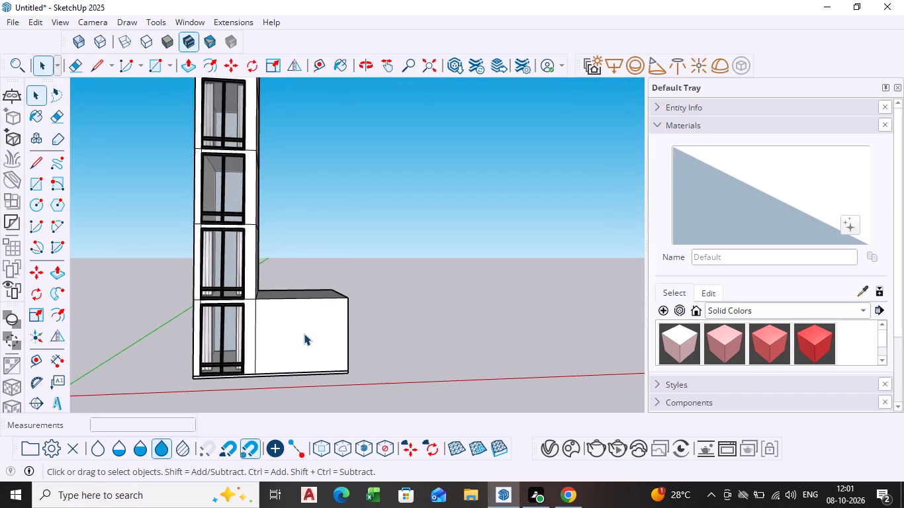
scroll(320, 335, up, 1)
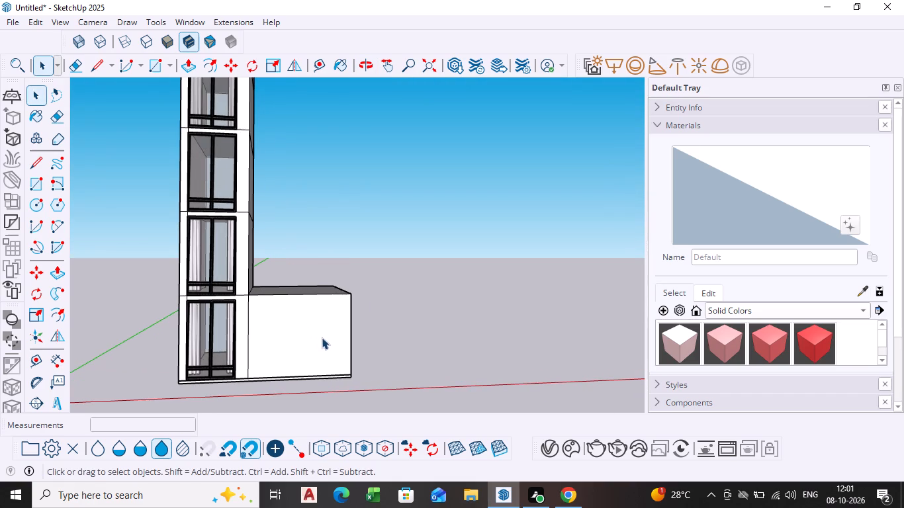
scroll(260, 362, up, 3)
middle_click(264, 368)
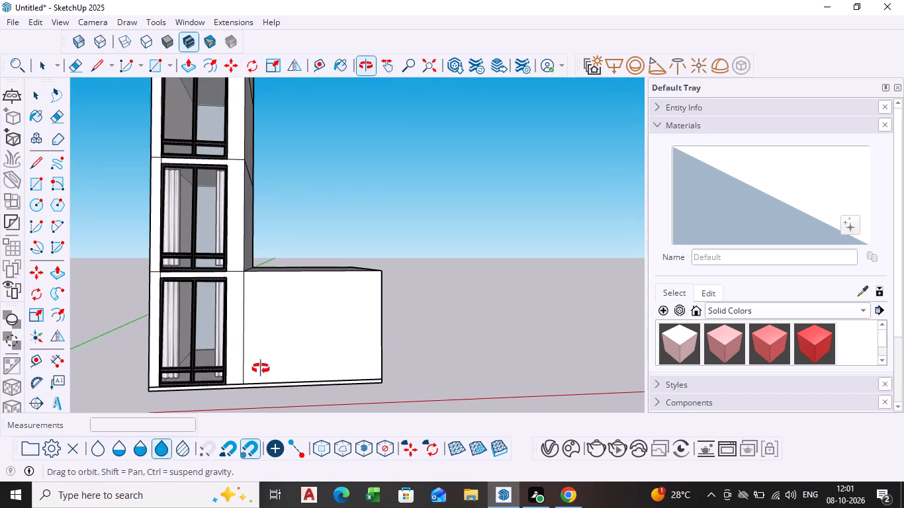
scroll(259, 368, up, 1)
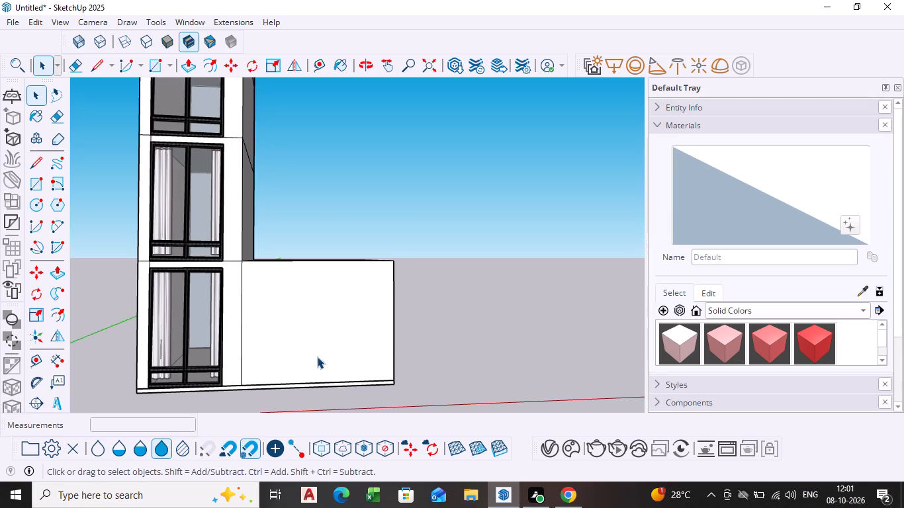
scroll(317, 357, up, 2)
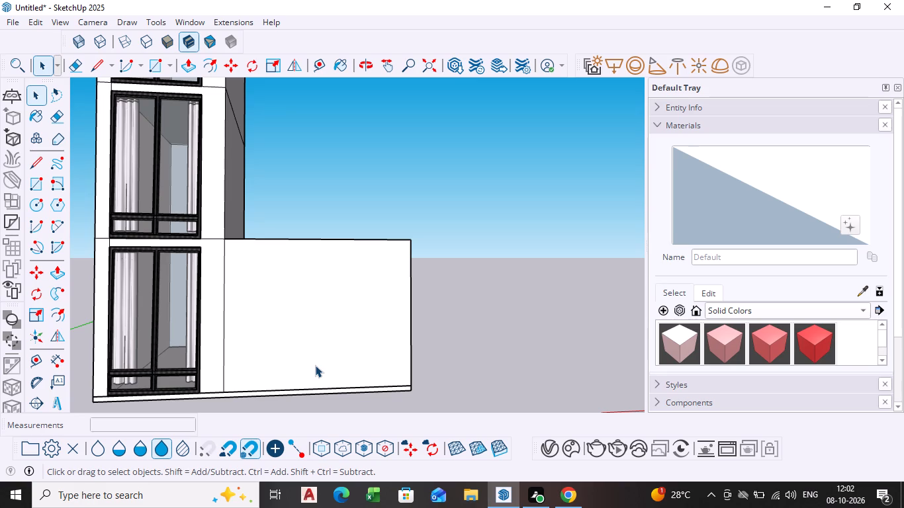
scroll(356, 331, down, 2)
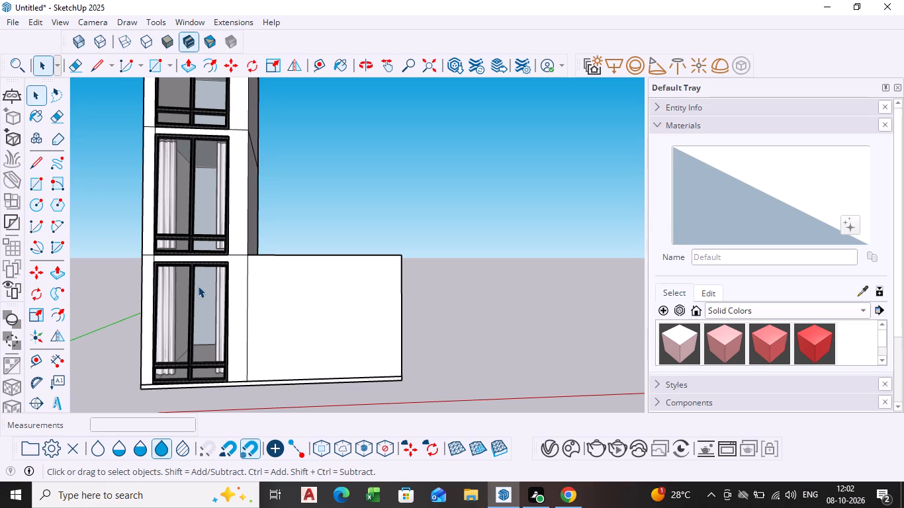
middle_drag(283, 362, 261, 359)
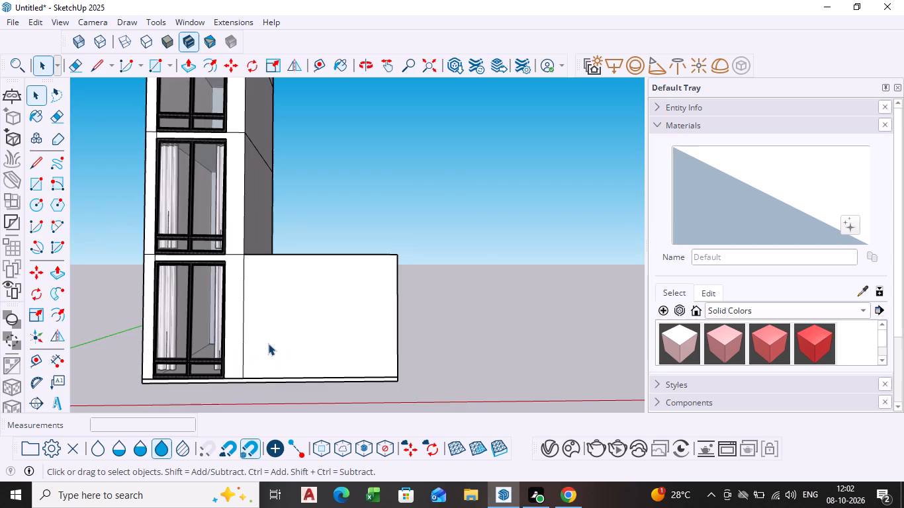
scroll(271, 339, up, 5)
click(36, 185)
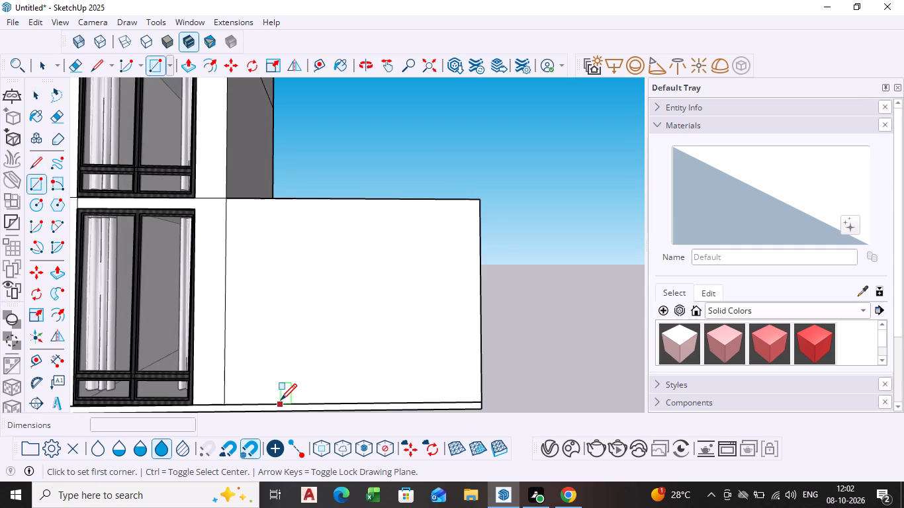
drag(261, 402, 266, 367)
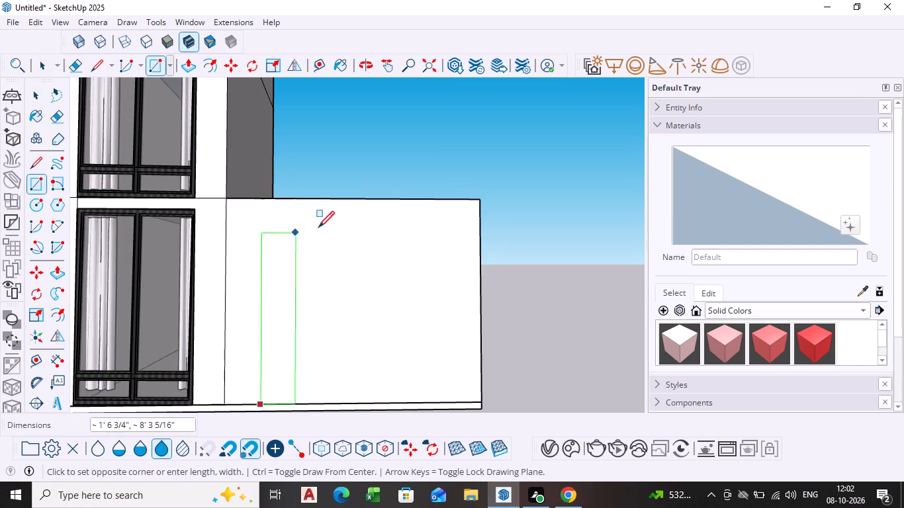
click(408, 222)
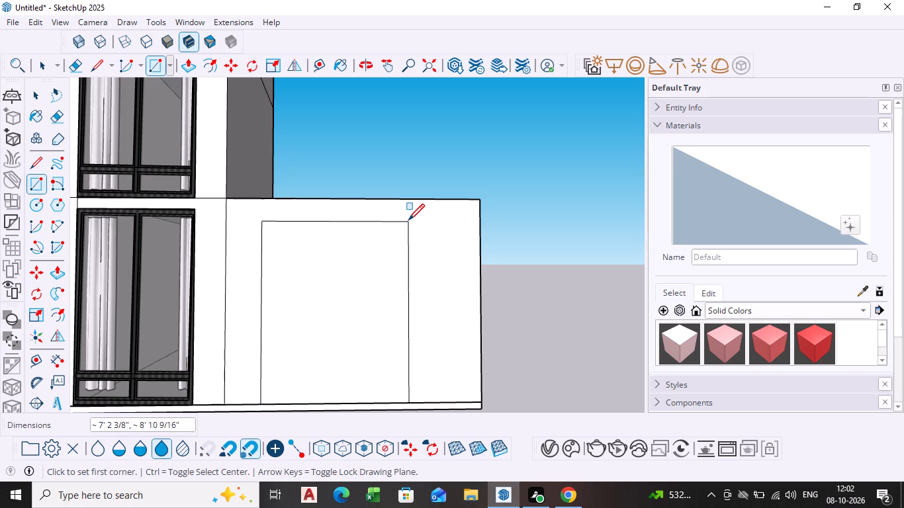
key(space)
Push/Pull the block's outer side face outward about 4 5/16".
scroll(508, 251, down, 1)
middle_drag(508, 251, 347, 304)
click(449, 306)
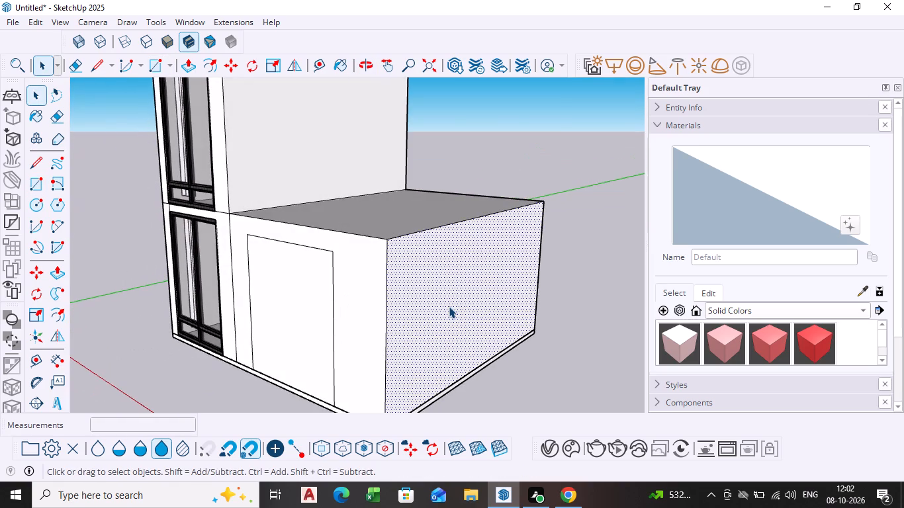
key(p)
click(449, 309)
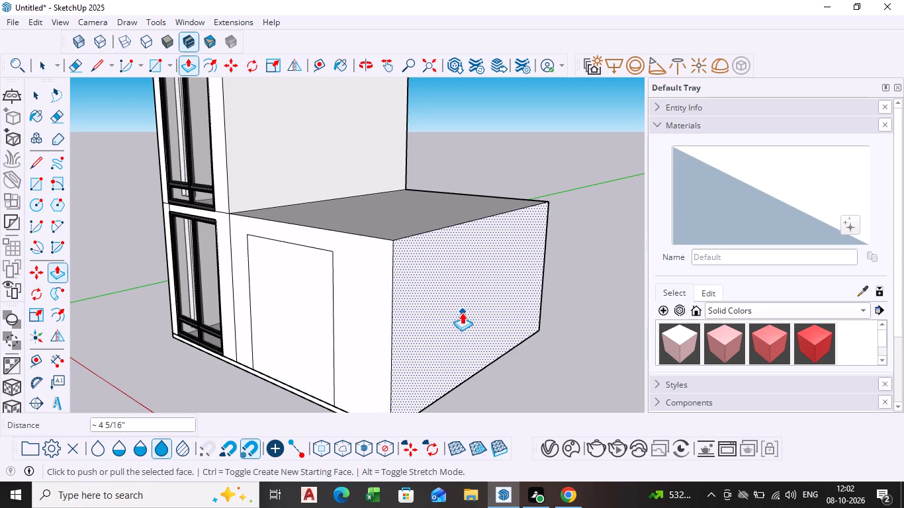
Inside the base slab group, Push/Pull the slab's outer side face outward about 4 5/16" to align with the block's side wall.
scroll(461, 312, down, 4)
middle_drag(449, 314, 347, 261)
scroll(341, 285, up, 5)
middle_drag(328, 338, 309, 293)
scroll(325, 337, up, 7)
key(space)
double_click(296, 321)
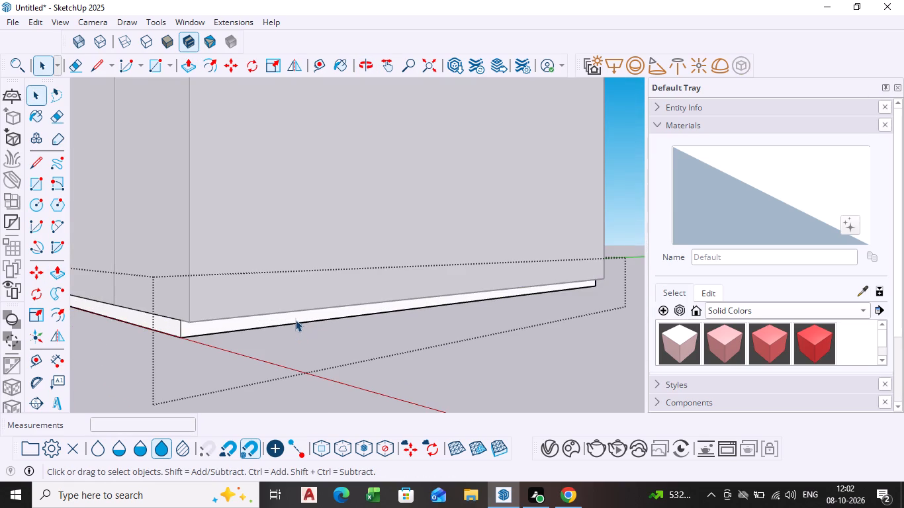
double_click(295, 317)
click(295, 317)
key(p)
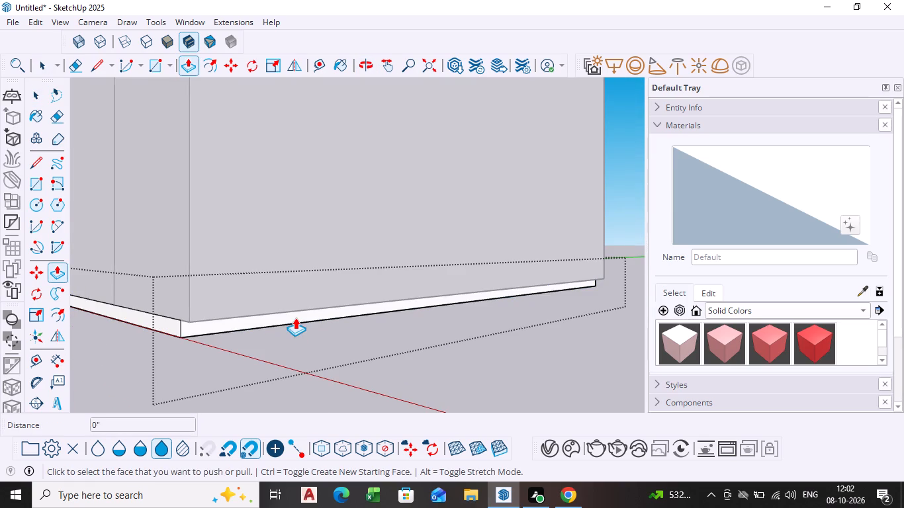
double_click(295, 312)
key(space)
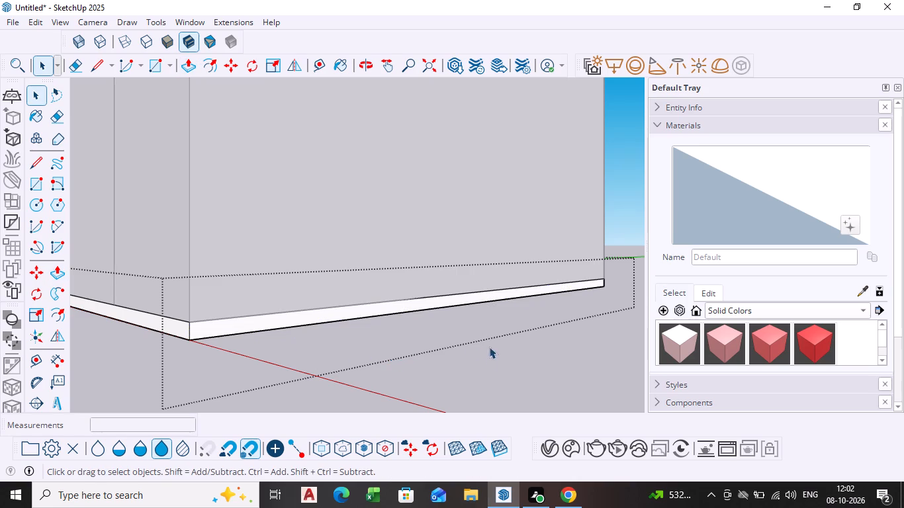
click(480, 371)
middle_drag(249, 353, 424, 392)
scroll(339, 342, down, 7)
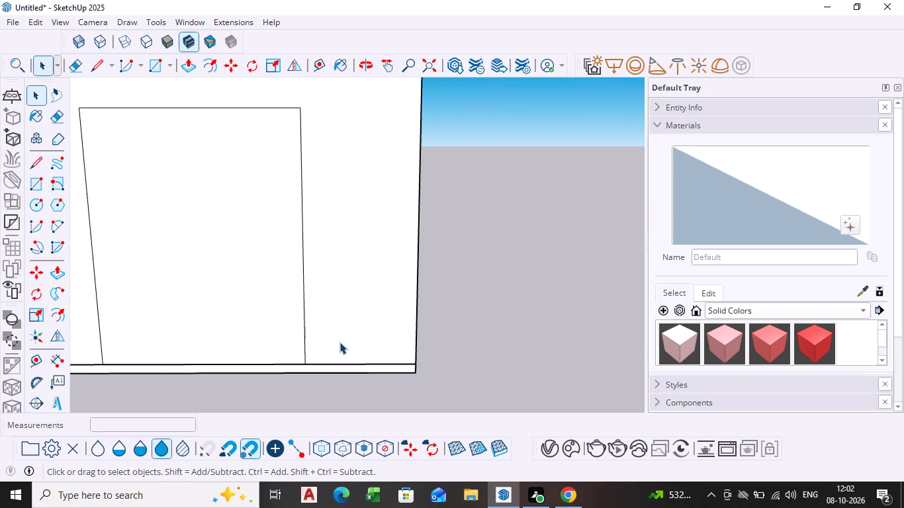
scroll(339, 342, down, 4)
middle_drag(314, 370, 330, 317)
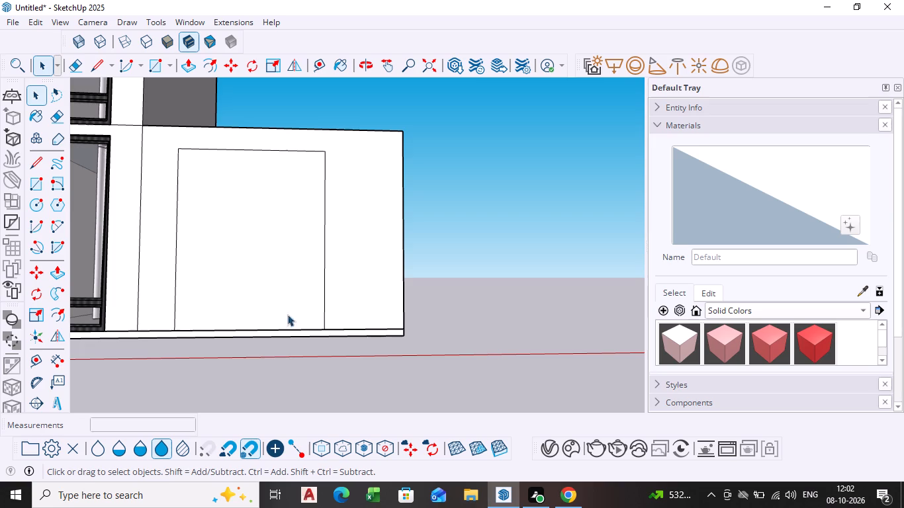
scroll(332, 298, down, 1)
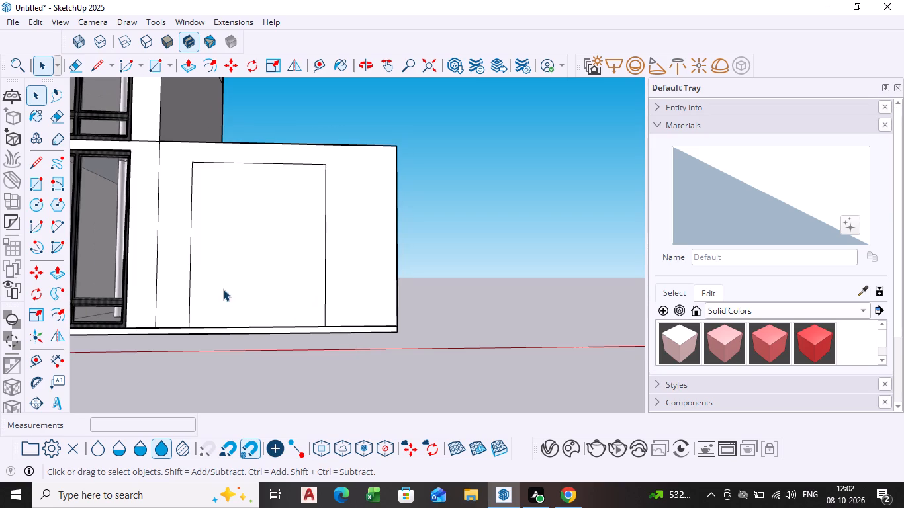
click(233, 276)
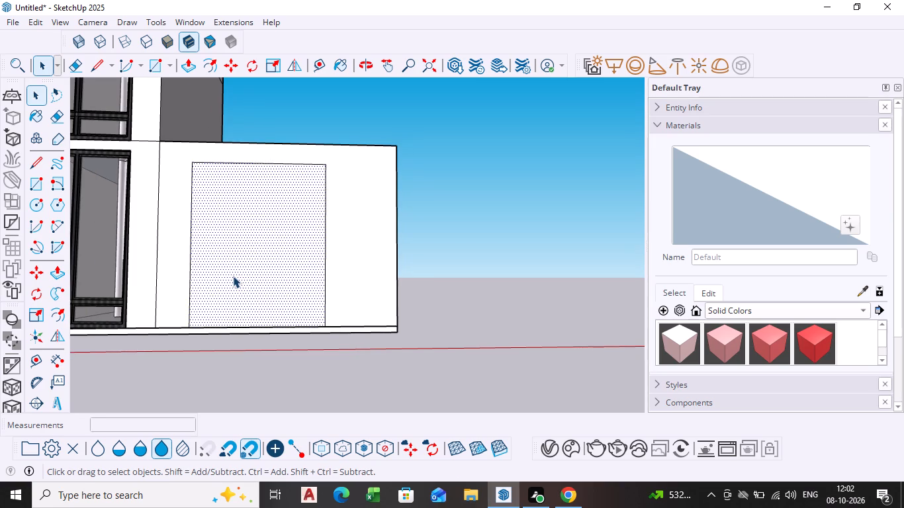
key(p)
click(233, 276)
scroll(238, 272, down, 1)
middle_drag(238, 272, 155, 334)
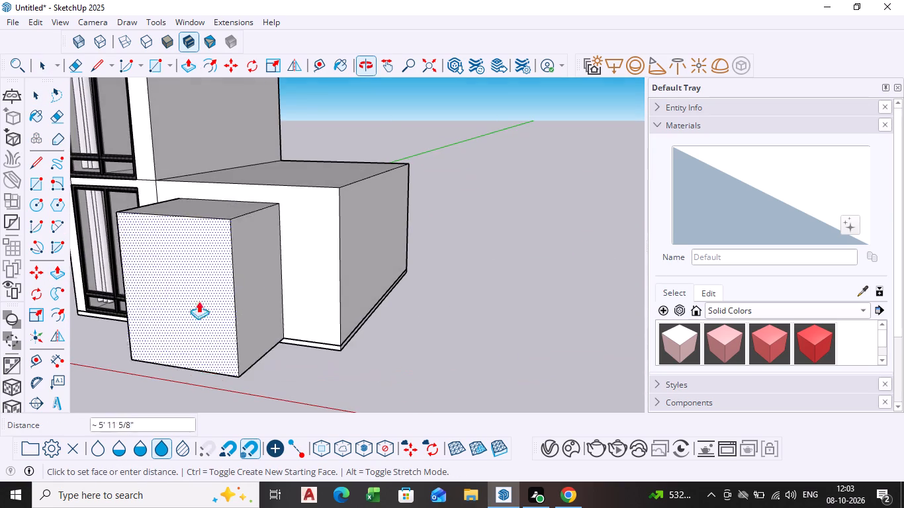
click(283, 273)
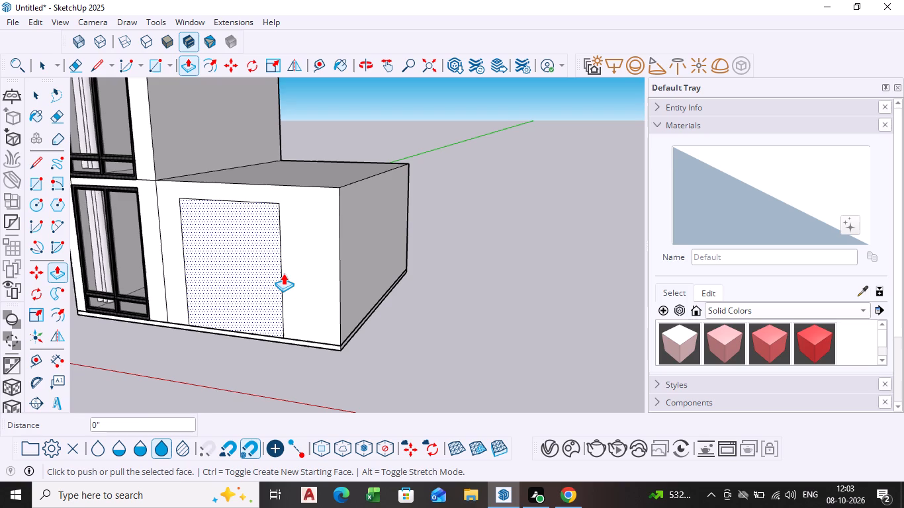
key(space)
Delete the opening's face on the block's front wall and the block's own floor face inside.
click(260, 280)
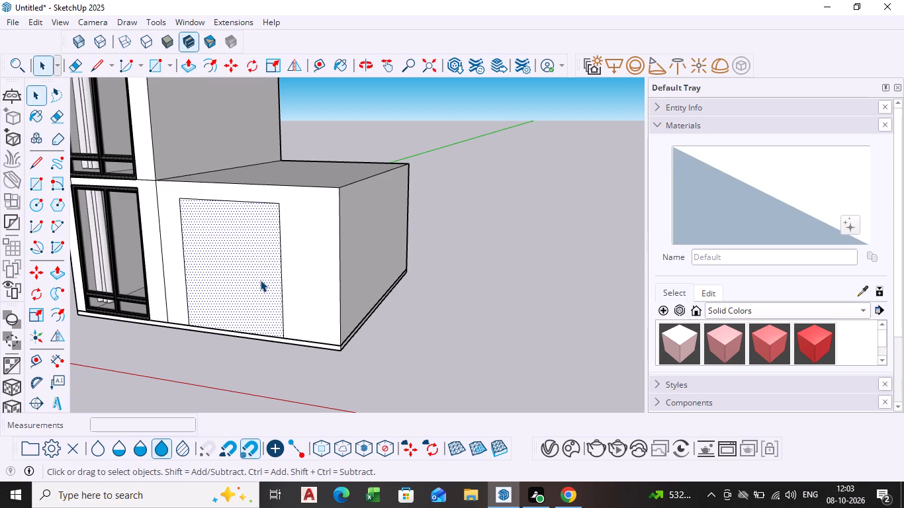
key(Delete)
scroll(259, 282, down, 1)
middle_drag(259, 282, 356, 300)
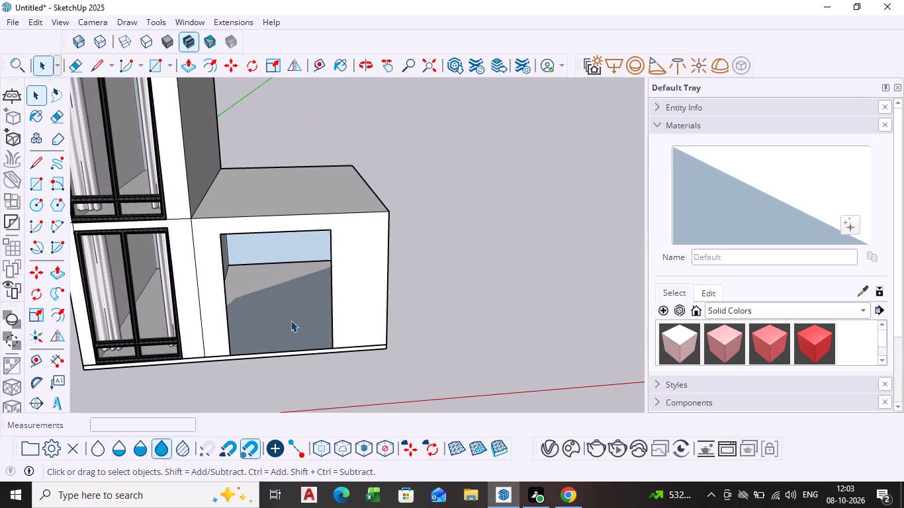
click(291, 320)
key(Delete)
Examine the block's interior, its floor and slab edges, and the front opening beside the tower from several angles.
scroll(291, 321, down, 1)
middle_drag(291, 321, 257, 286)
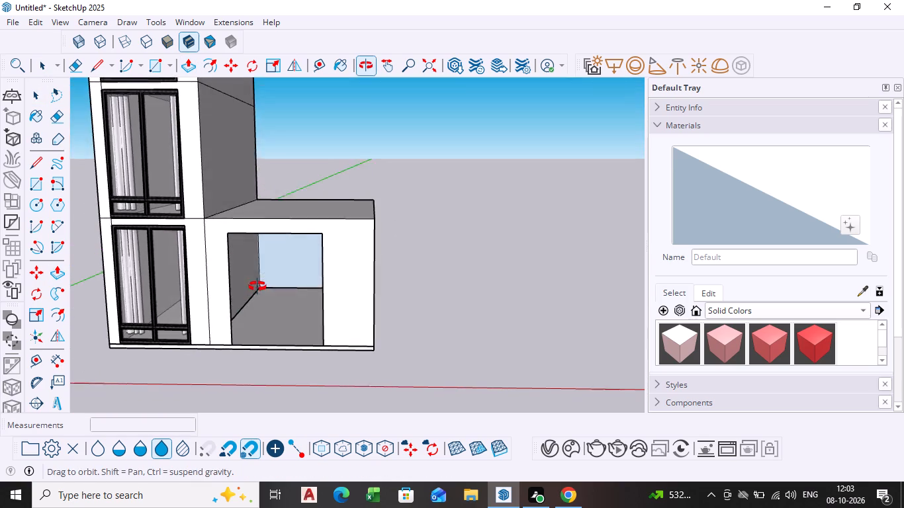
middle_drag(257, 286, 258, 289)
scroll(225, 368, up, 9)
middle_drag(220, 337, 216, 346)
scroll(281, 317, up, 4)
scroll(281, 317, down, 1)
middle_drag(281, 317, 167, 401)
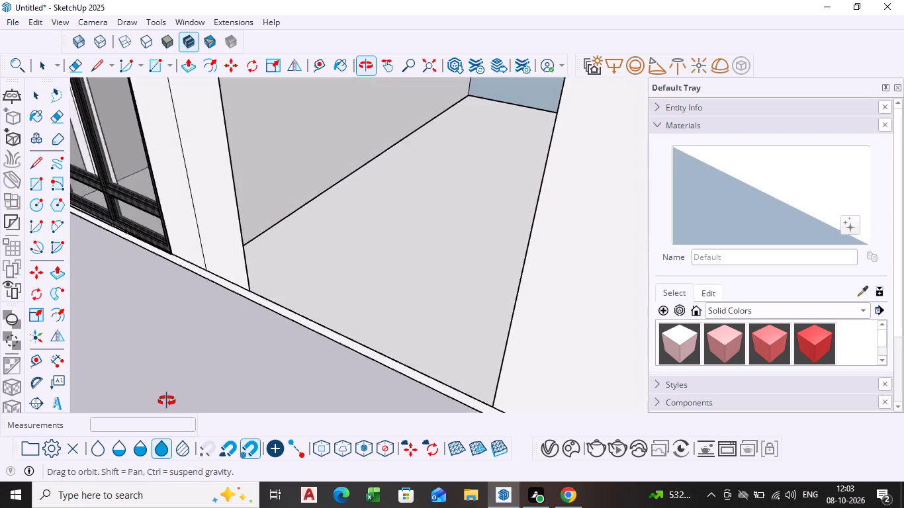
middle_drag(167, 401, 292, 351)
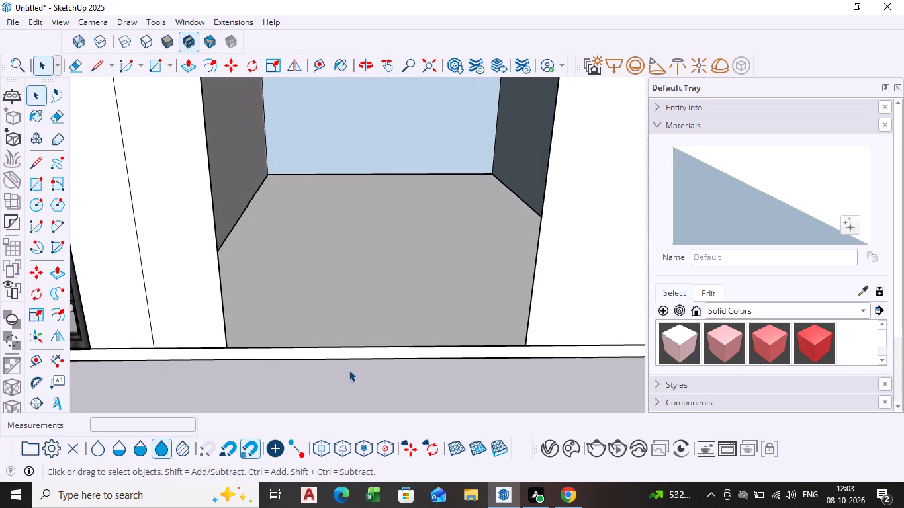
scroll(348, 341, down, 1)
middle_drag(348, 341, 347, 341)
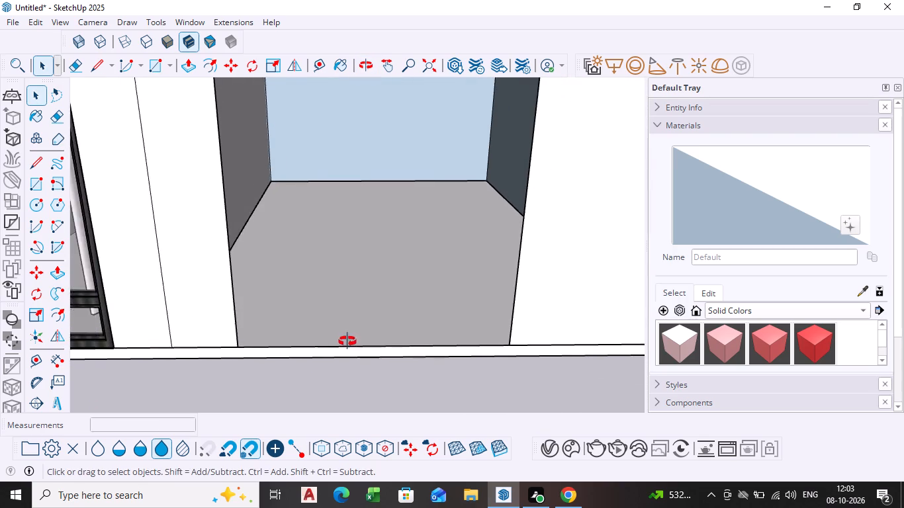
middle_drag(347, 341, 120, 370)
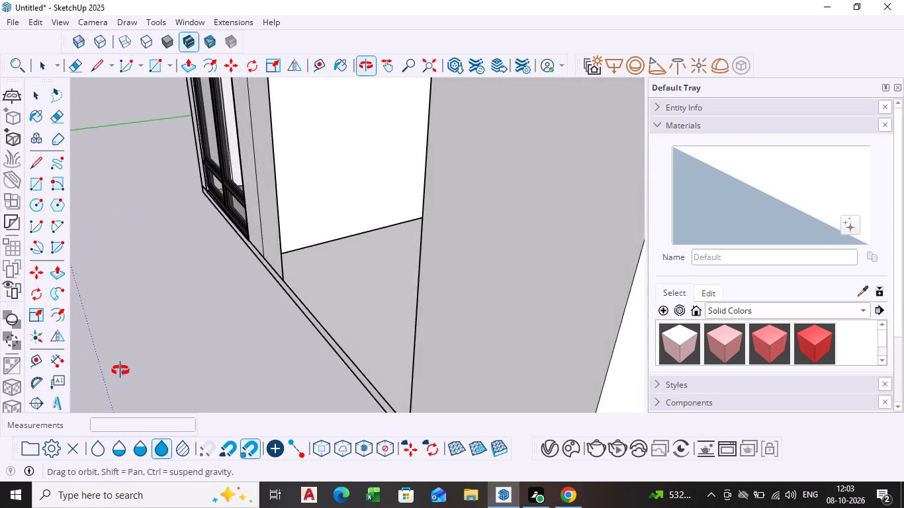
middle_drag(120, 370, 148, 363)
scroll(120, 370, down, 1)
scroll(296, 329, up, 8)
middle_drag(315, 301, 229, 348)
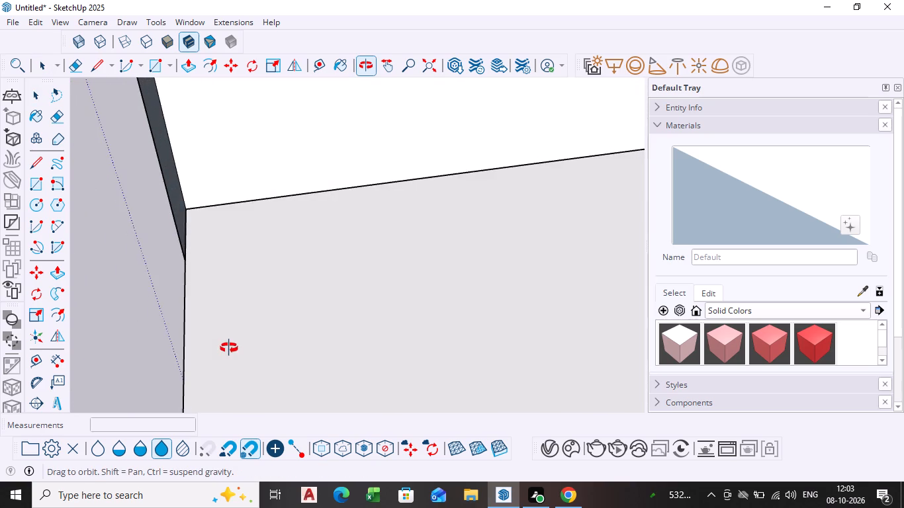
middle_drag(229, 348, 233, 340)
scroll(312, 218, up, 9)
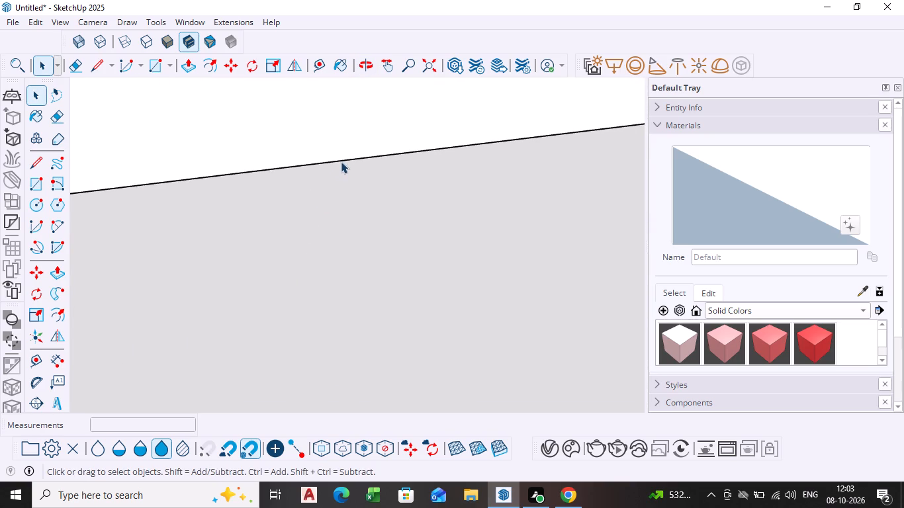
click(338, 171)
scroll(330, 195, down, 14)
scroll(244, 321, down, 5)
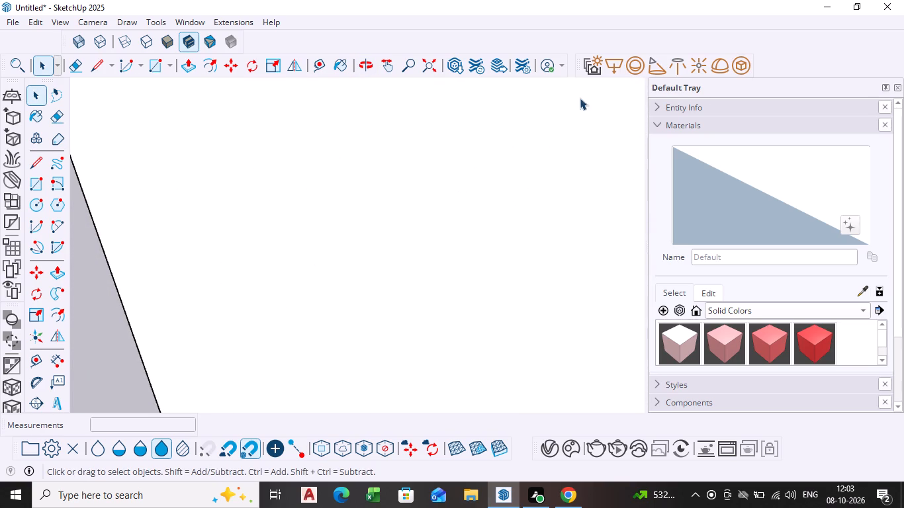
click(427, 67)
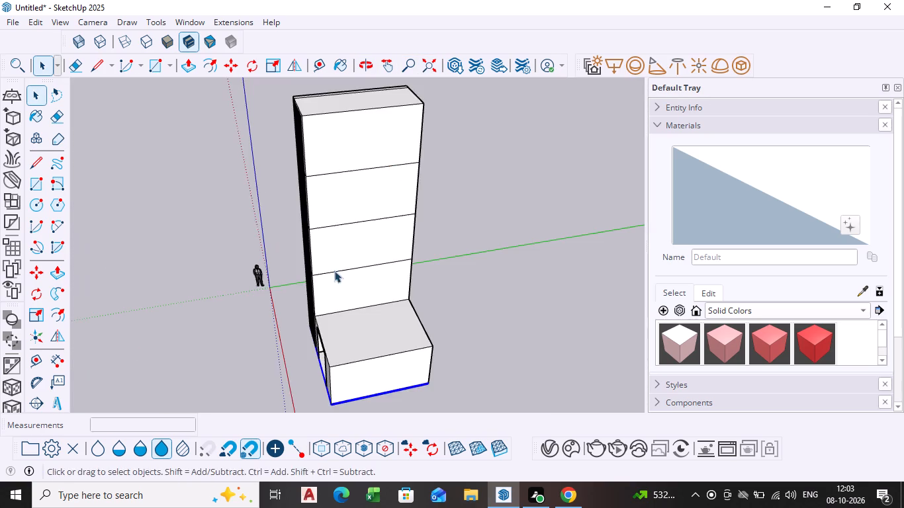
middle_drag(334, 271, 596, 203)
scroll(334, 271, down, 1)
scroll(386, 345, up, 6)
middle_drag(386, 347, 418, 275)
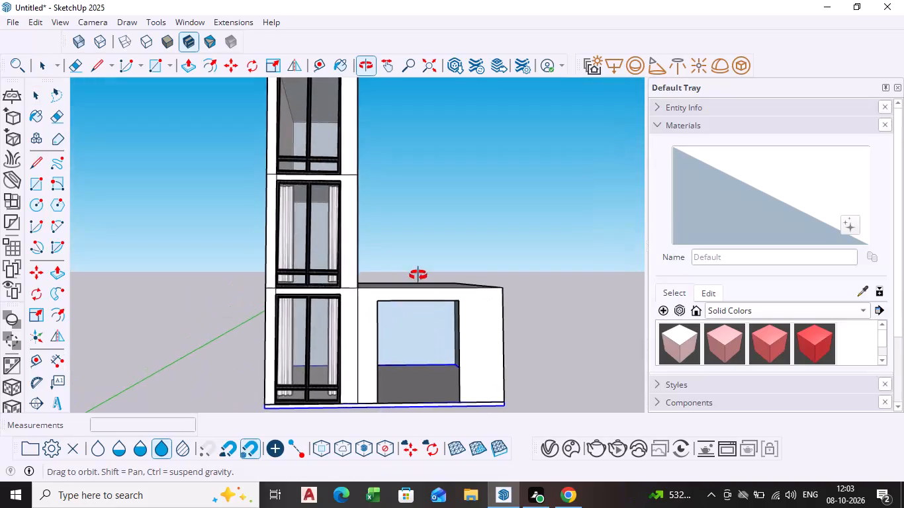
middle_drag(418, 275, 420, 305)
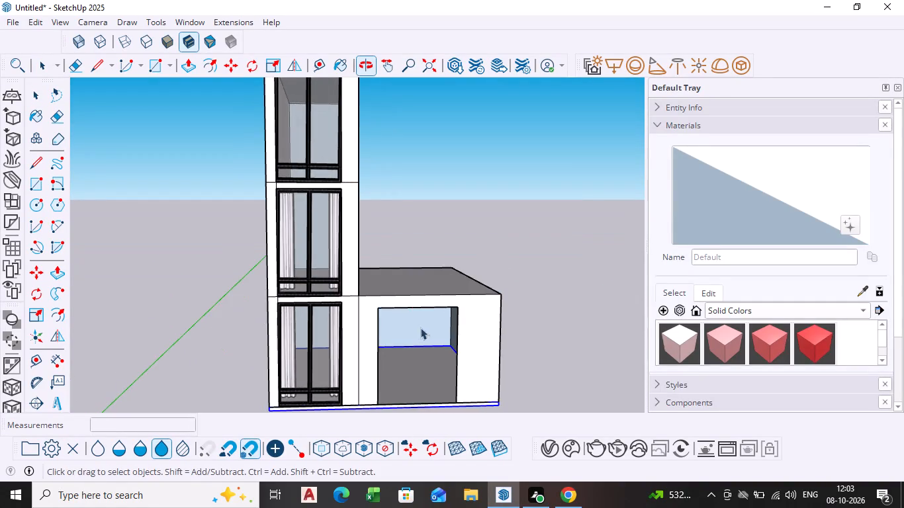
scroll(420, 349, down, 3)
middle_drag(419, 366, 347, 349)
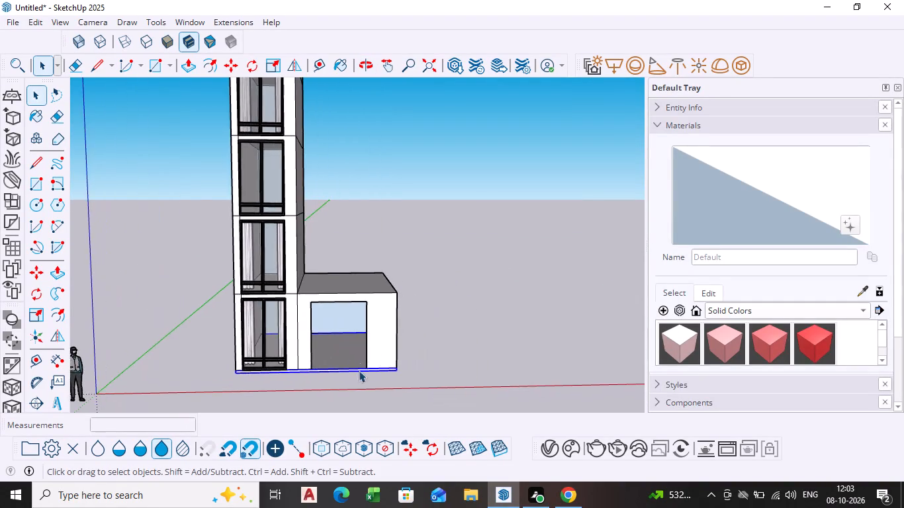
scroll(359, 370, up, 5)
click(497, 261)
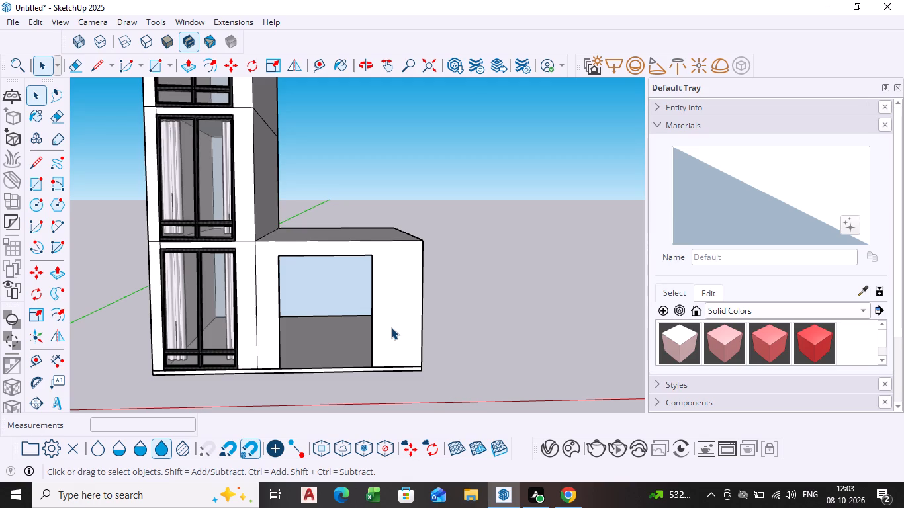
Move the top edge of the block's front opening down 10" along the blue axis.
scroll(399, 309, down, 1)
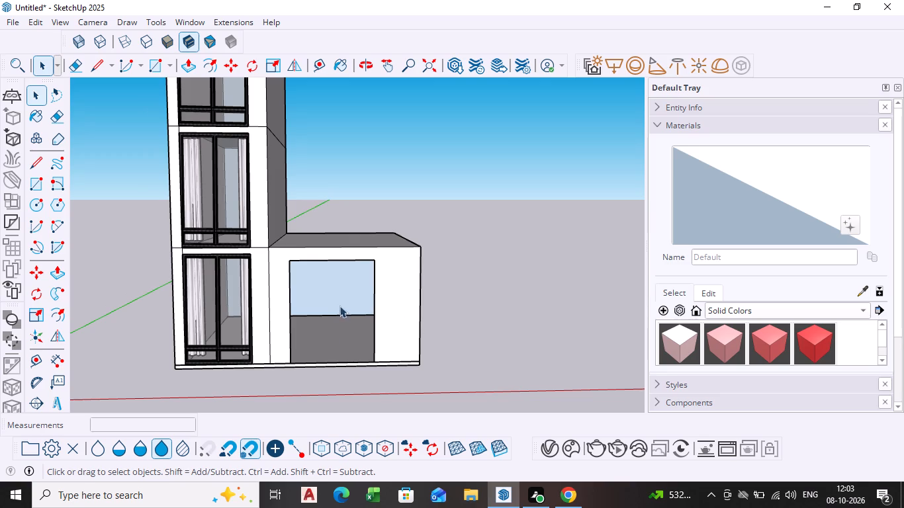
scroll(322, 265, up, 3)
click(326, 257)
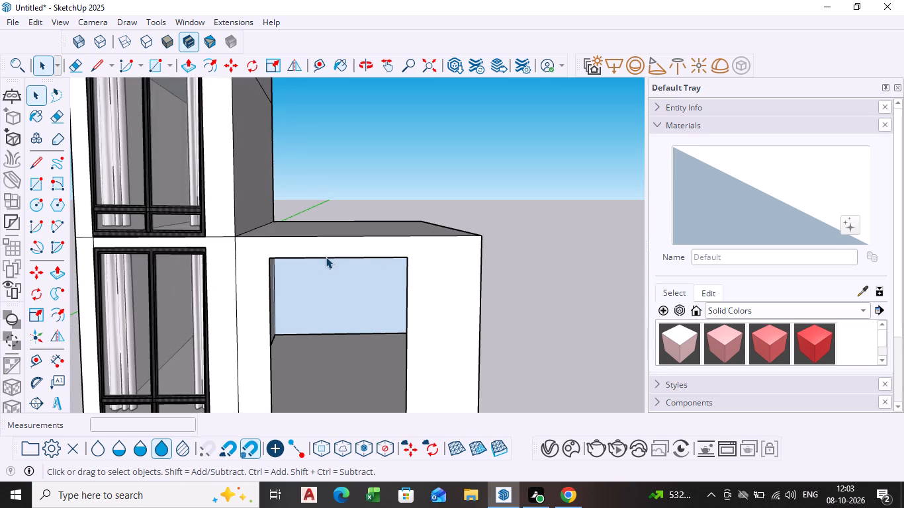
key(m)
click(326, 257)
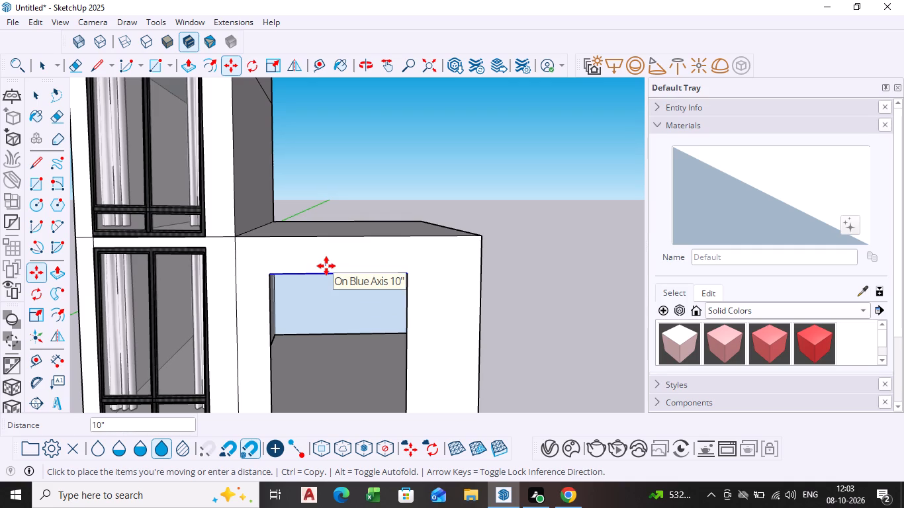
click(326, 266)
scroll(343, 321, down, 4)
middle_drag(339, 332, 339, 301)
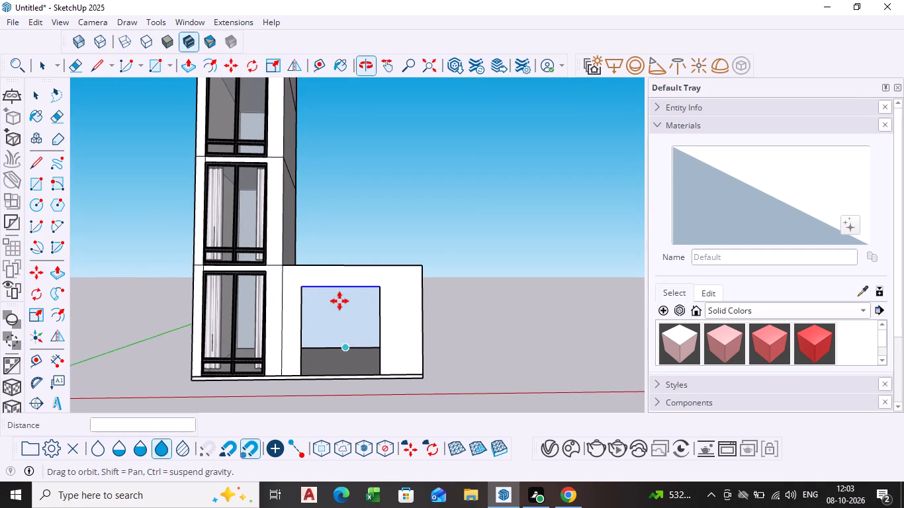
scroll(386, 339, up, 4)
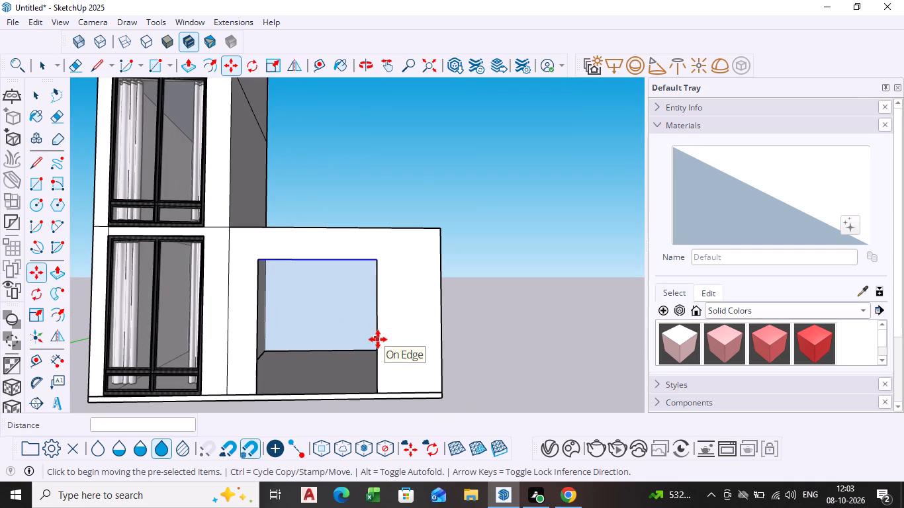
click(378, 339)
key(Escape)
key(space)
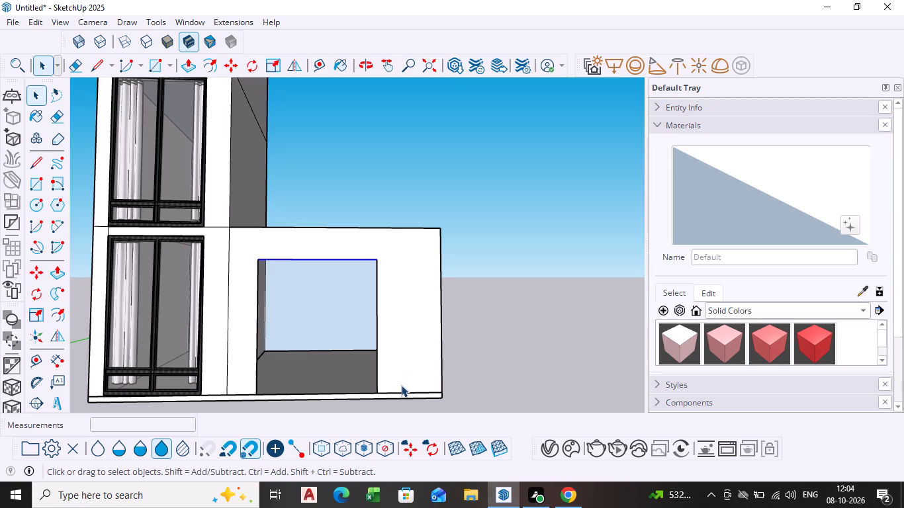
Move the opening's vertical edge farthest from the tower 4 3/4" toward the tower along the red axis.
scroll(401, 394, up, 1)
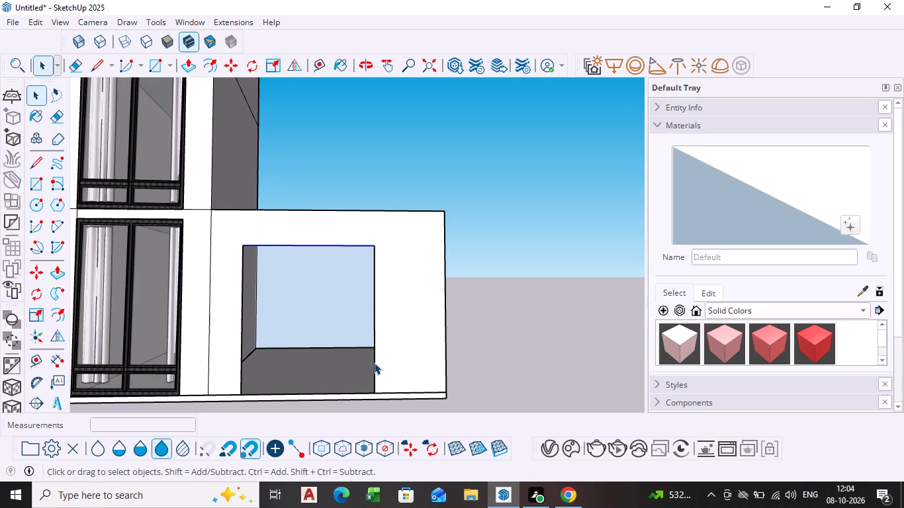
click(374, 362)
key(m)
click(374, 362)
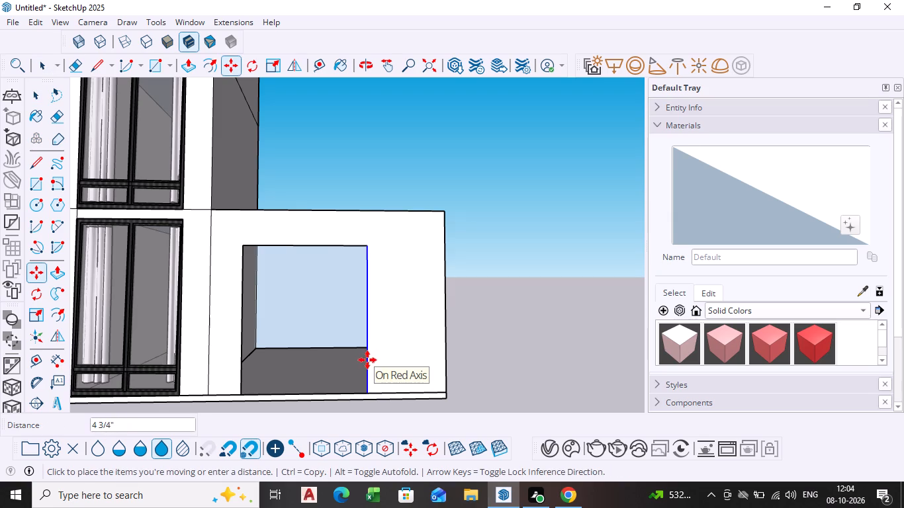
click(367, 360)
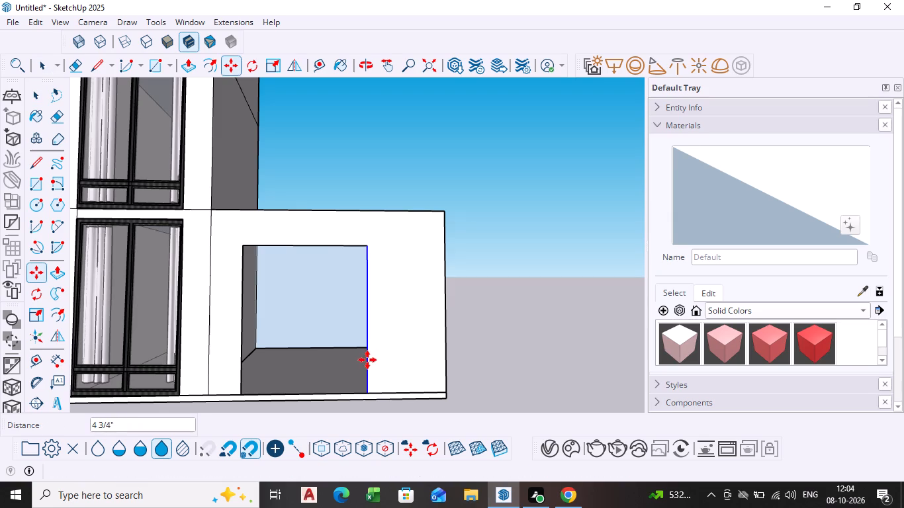
key(space)
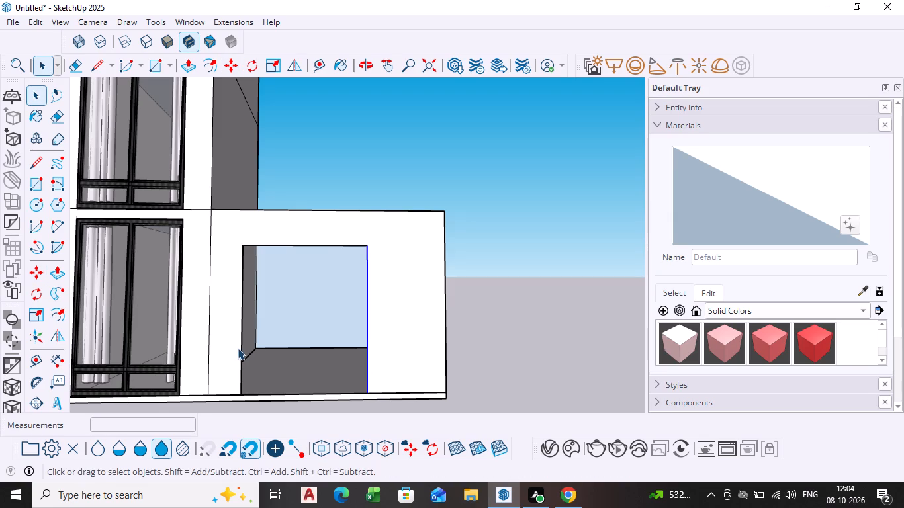
Move the vertical edge of the block's front opening nearest the tower 10" away from the tower along the red axis.
click(242, 346)
key(m)
click(242, 346)
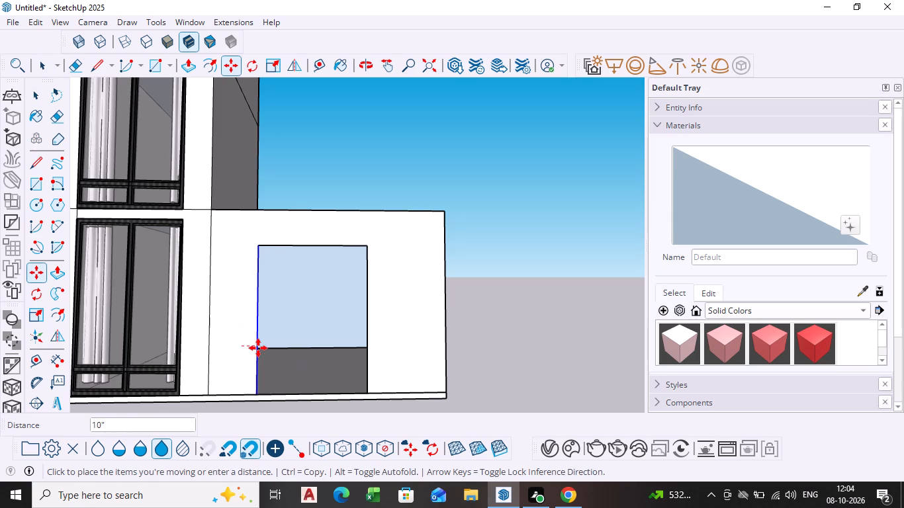
click(258, 348)
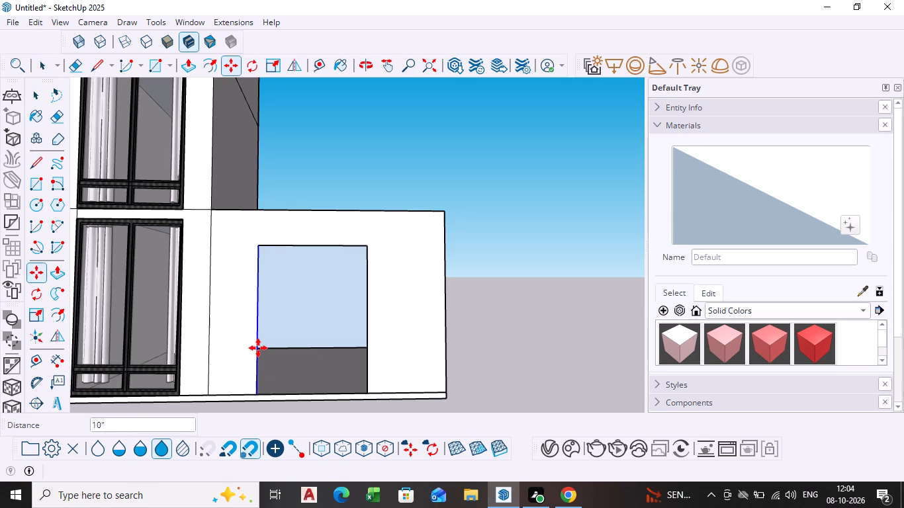
click(258, 348)
key(space)
click(519, 269)
scroll(496, 280, down, 3)
middle_drag(493, 282, 475, 310)
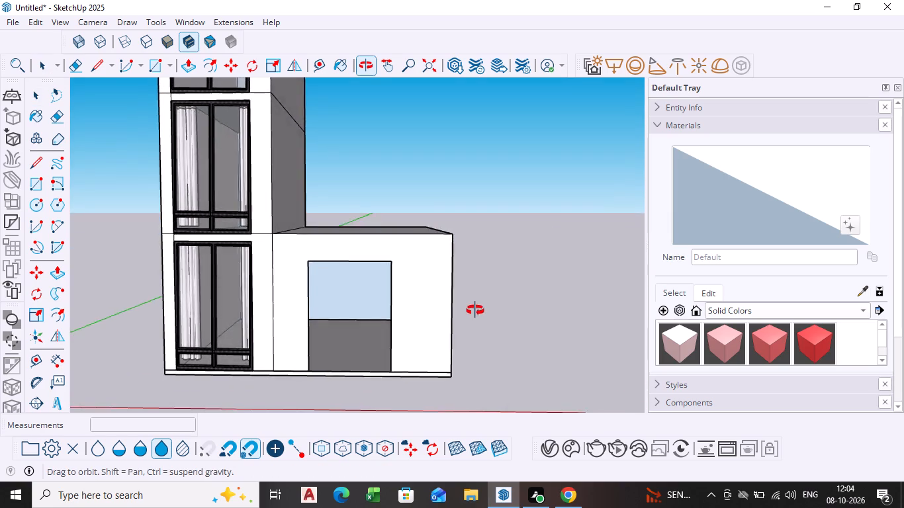
middle_drag(475, 310, 473, 319)
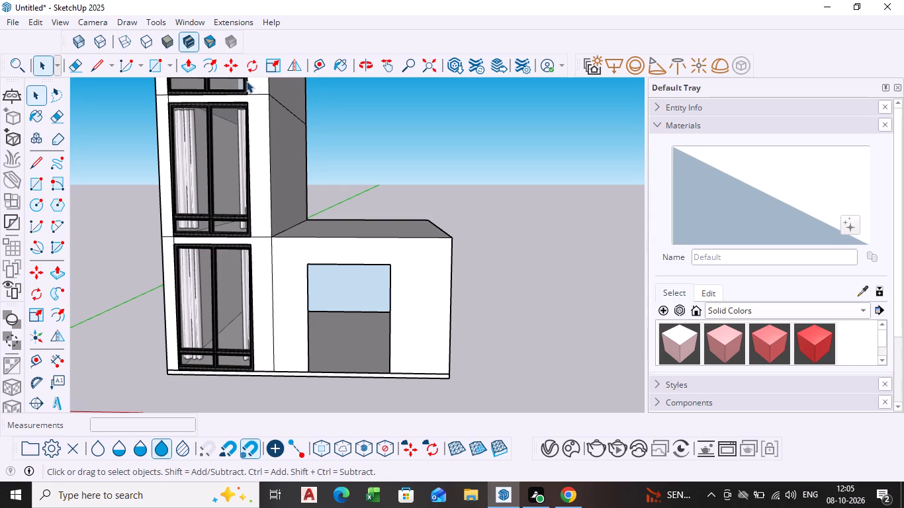
Draw a rectangle about 5' 11 11/16" wide and 8 5/16" high on the front wall, directly above the opening's top edge.
scroll(310, 265, up, 3)
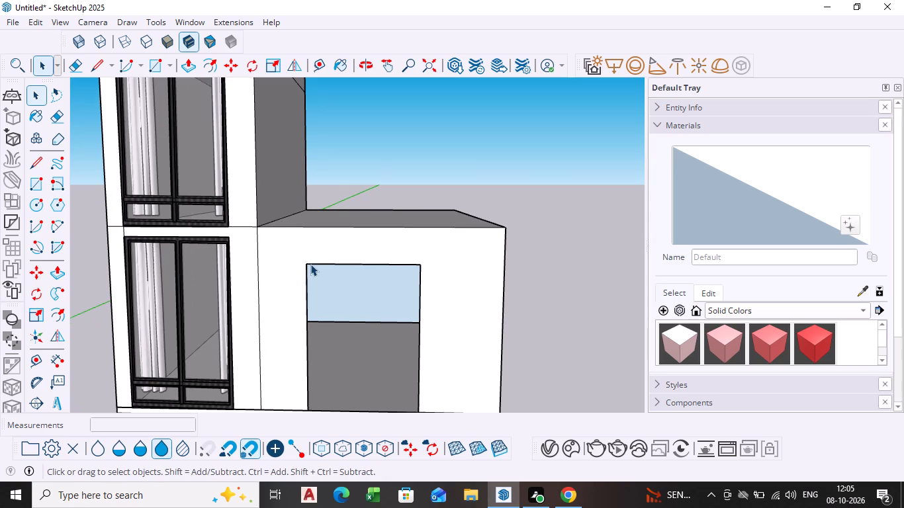
scroll(310, 264, up, 3)
click(36, 179)
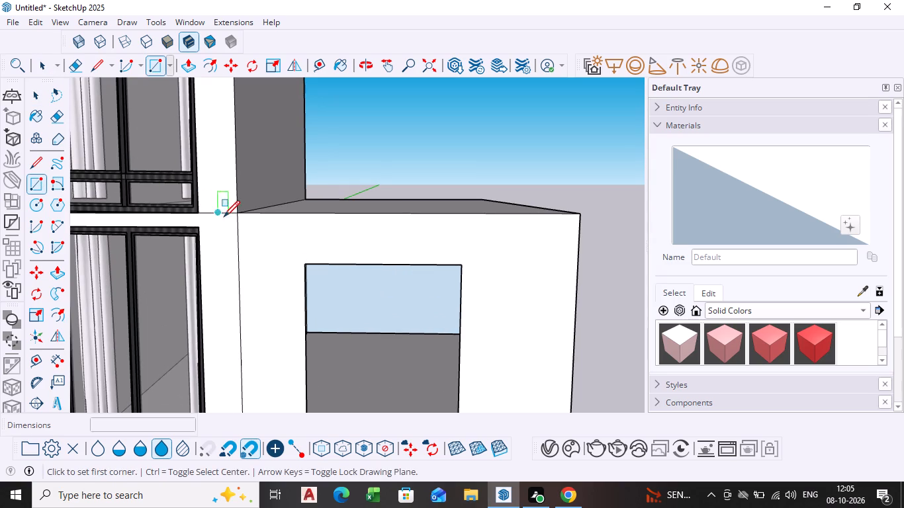
click(305, 264)
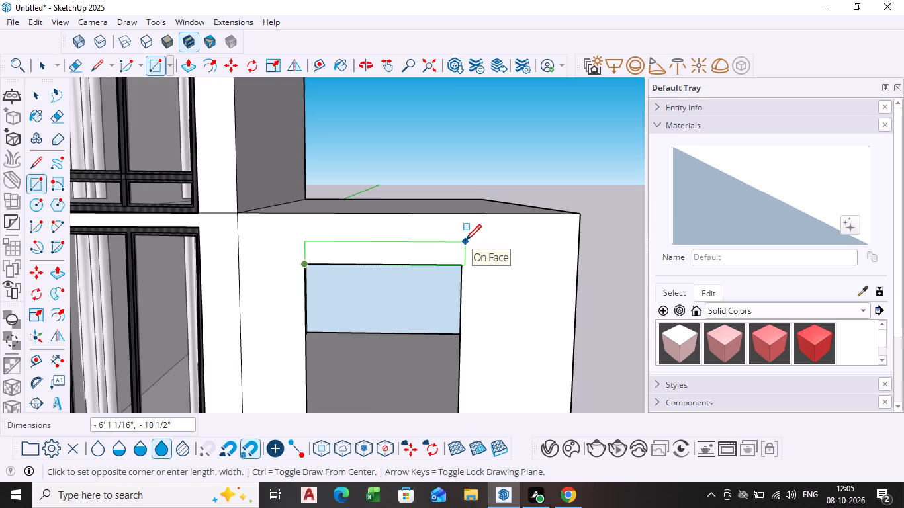
scroll(465, 242, up, 5)
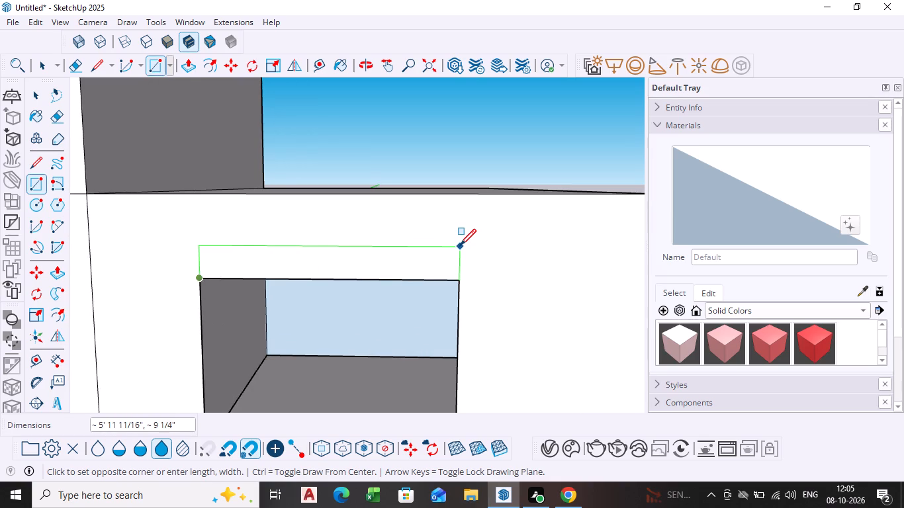
click(460, 250)
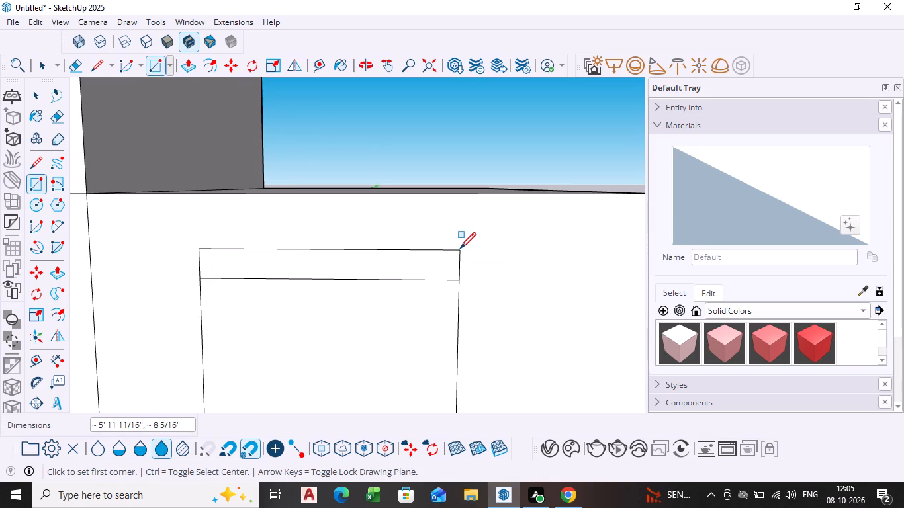
Pull the rectangle above the opening outward about 2' 5" with Push/Pull to form a canopy.
key(space)
click(424, 255)
key(p)
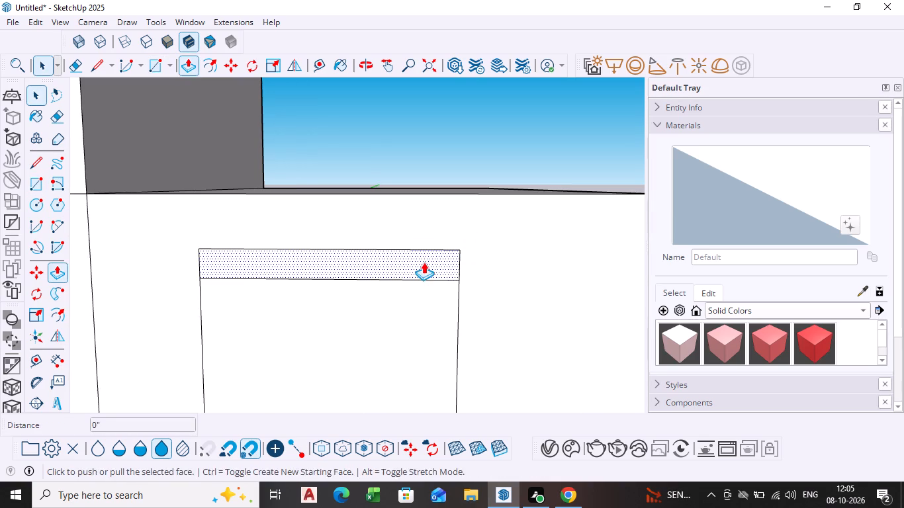
click(424, 262)
middle_drag(420, 267, 481, 250)
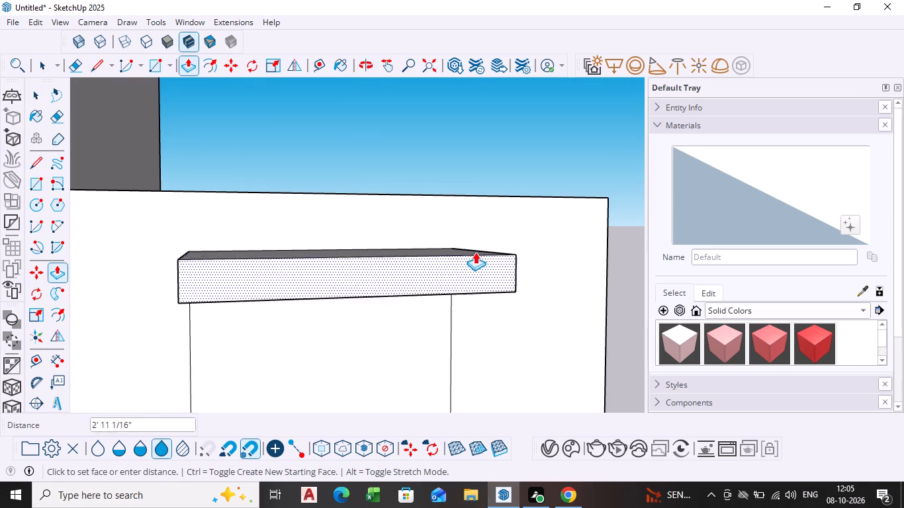
click(467, 256)
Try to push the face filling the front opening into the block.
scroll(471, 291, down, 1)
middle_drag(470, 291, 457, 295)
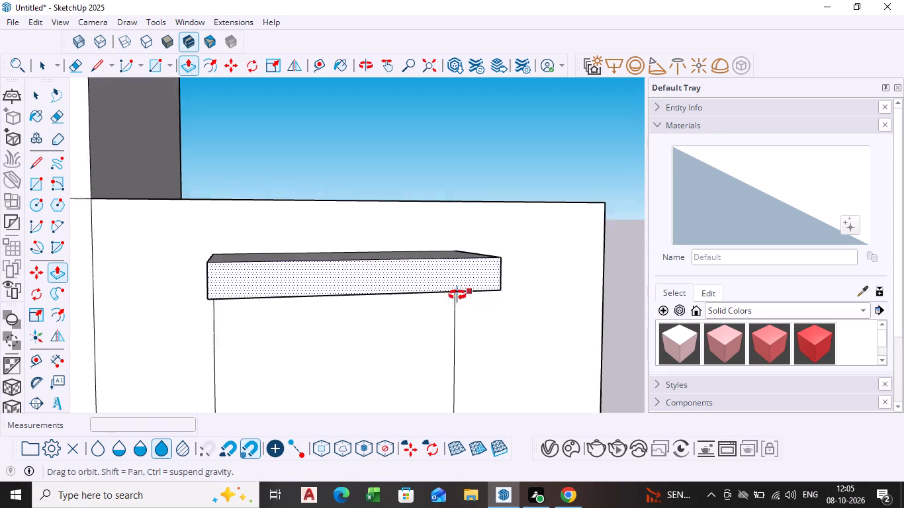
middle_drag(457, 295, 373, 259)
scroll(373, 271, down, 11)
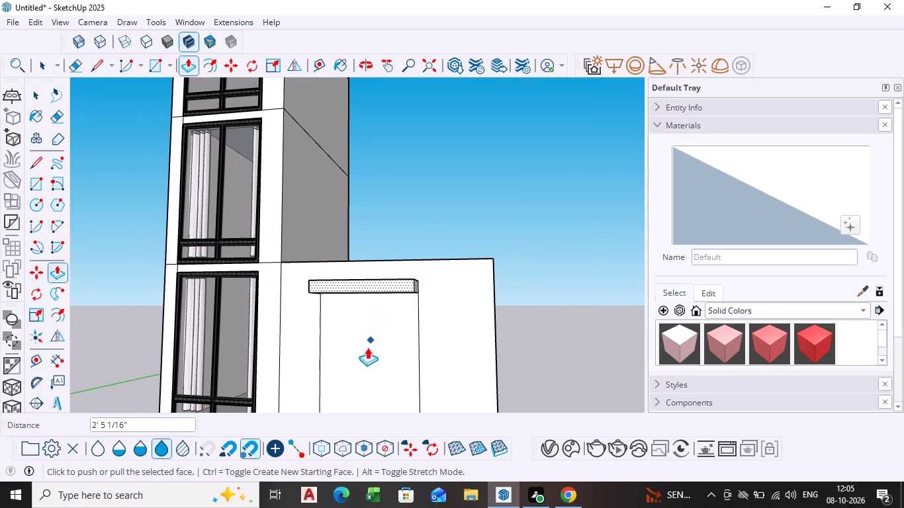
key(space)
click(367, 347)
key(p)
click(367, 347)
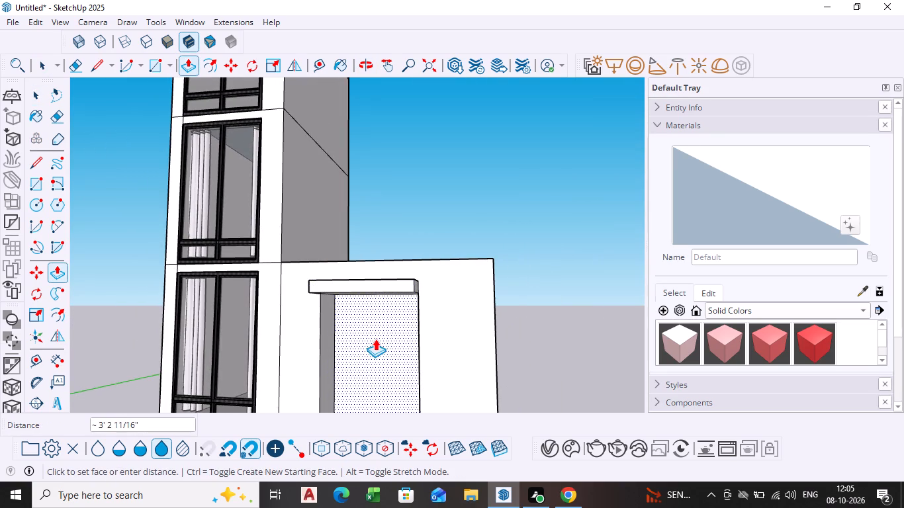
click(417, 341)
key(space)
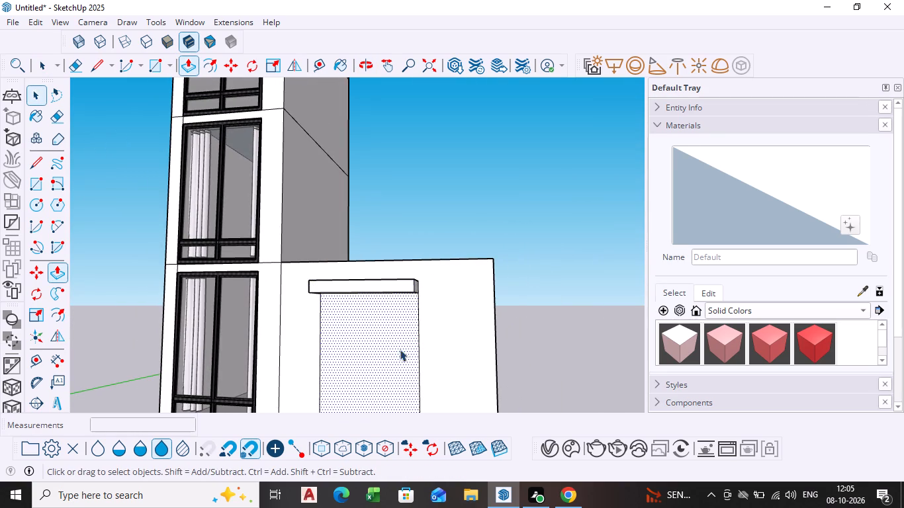
Delete the face filling the front opening below the canopy.
click(386, 352)
key(Delete)
Extend the canopy's end nearest the tower by about 6 7/8" with Push/Pull.
scroll(386, 355, down, 1)
middle_drag(389, 358, 412, 359)
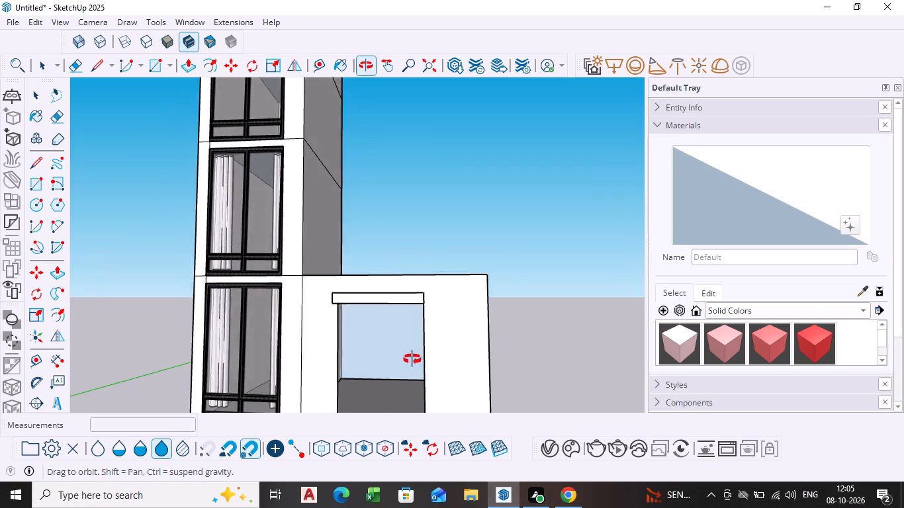
middle_drag(412, 359, 529, 370)
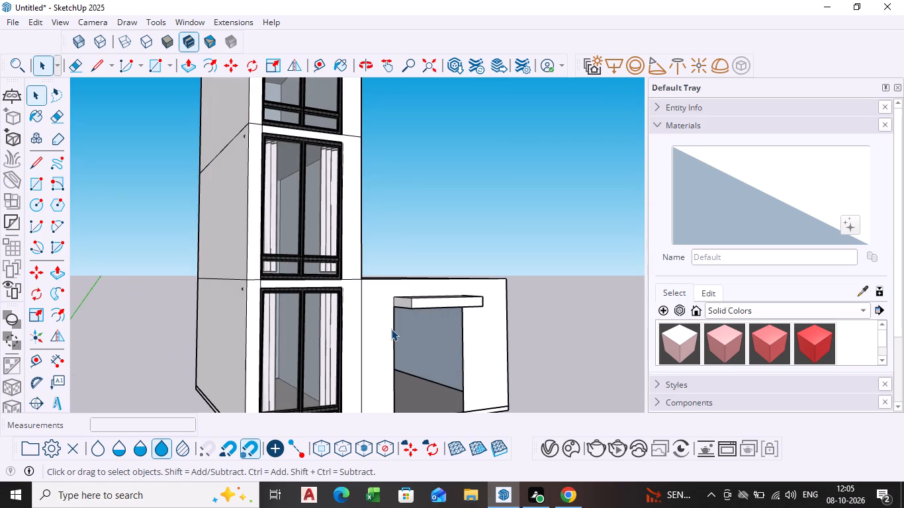
shift+middle_drag(391, 329, 346, 245)
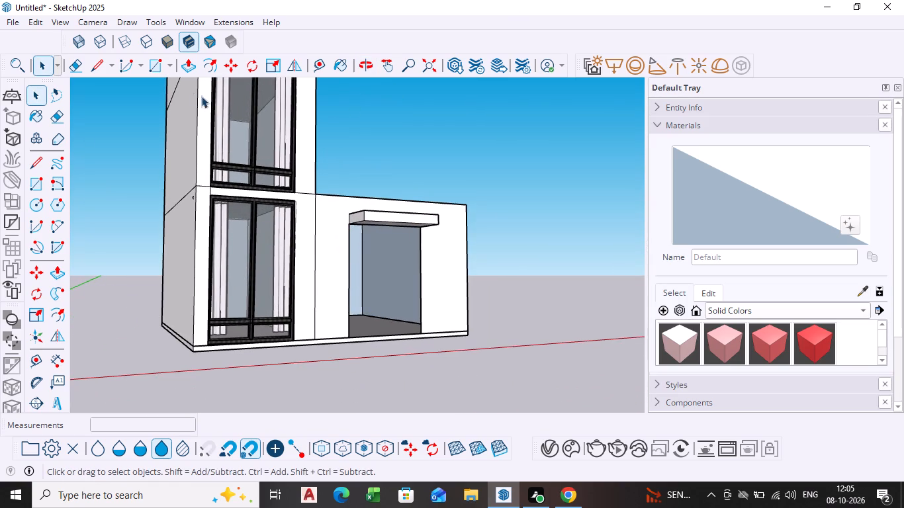
click(169, 73)
scroll(330, 222, up, 4)
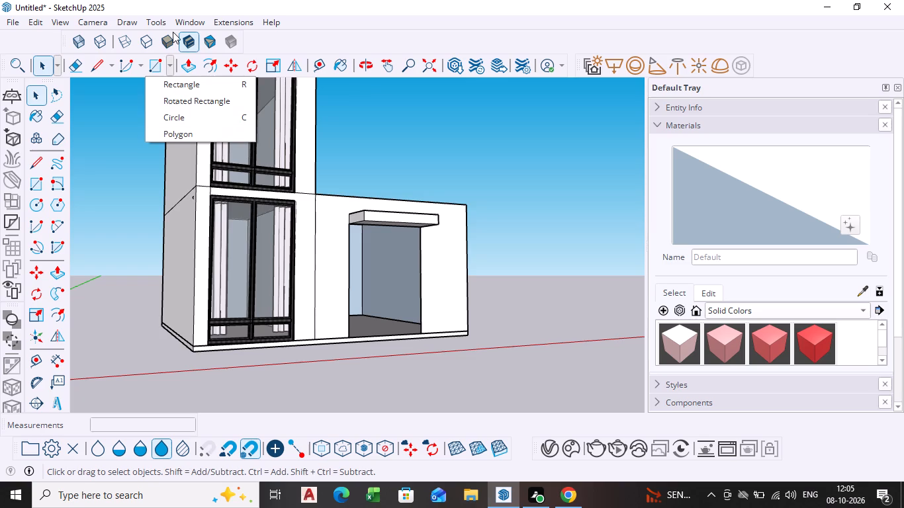
click(156, 66)
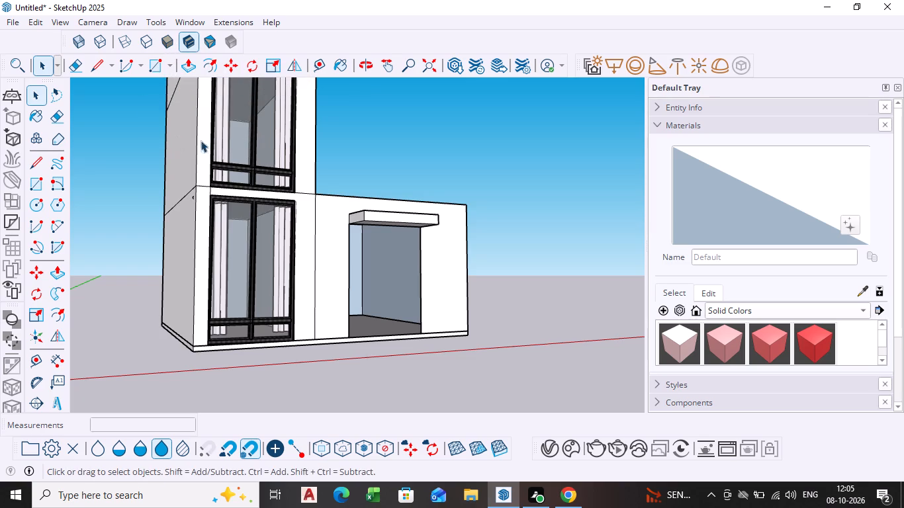
scroll(351, 219, up, 7)
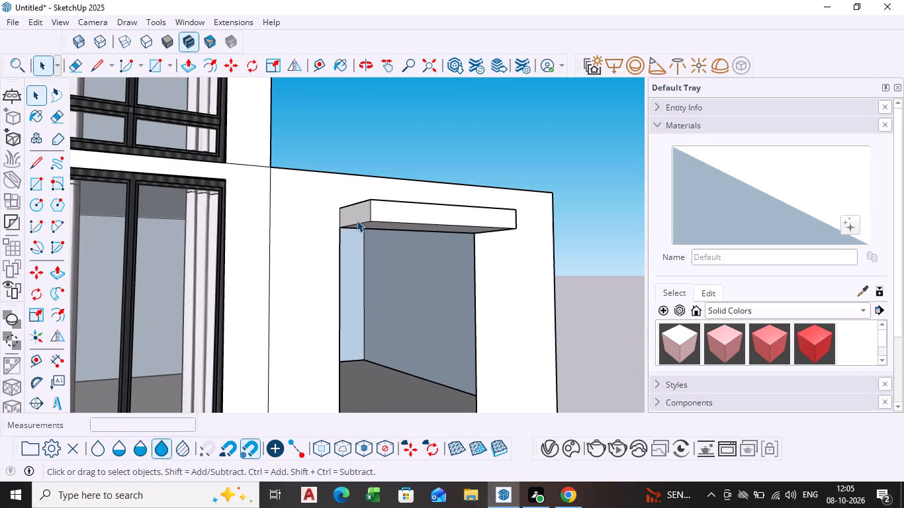
click(357, 216)
key(p)
click(357, 216)
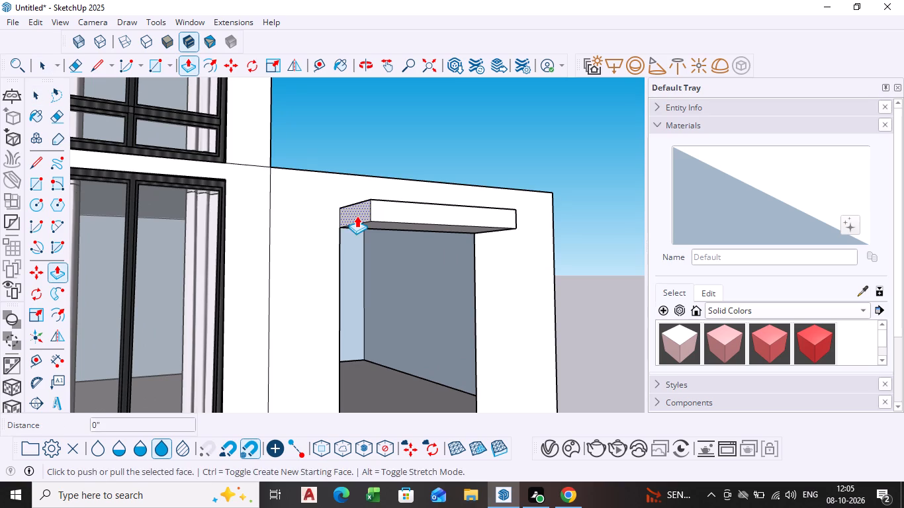
click(341, 208)
Extend the canopy's end farthest from the tower by about 6" with Push/Pull.
middle_drag(508, 221, 337, 236)
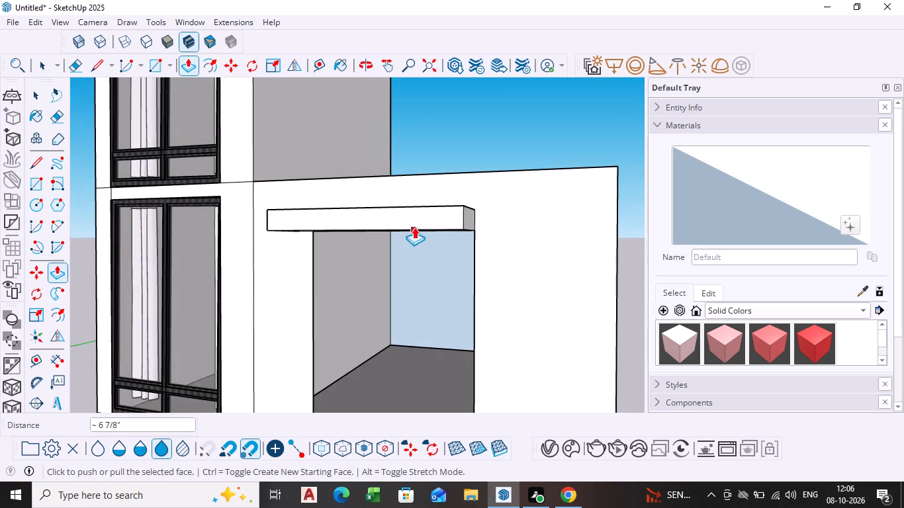
scroll(416, 226, up, 4)
middle_drag(461, 226, 324, 237)
scroll(359, 235, up, 4)
key(space)
click(400, 220)
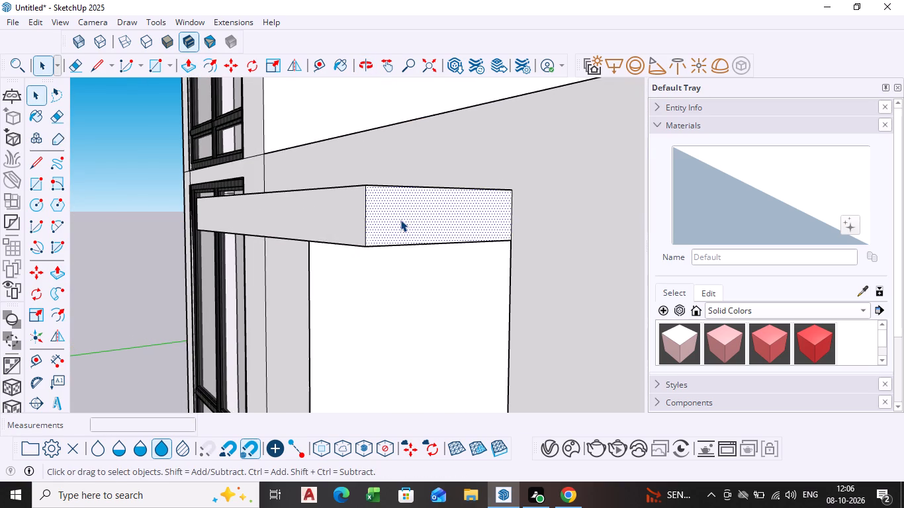
key(p)
click(400, 220)
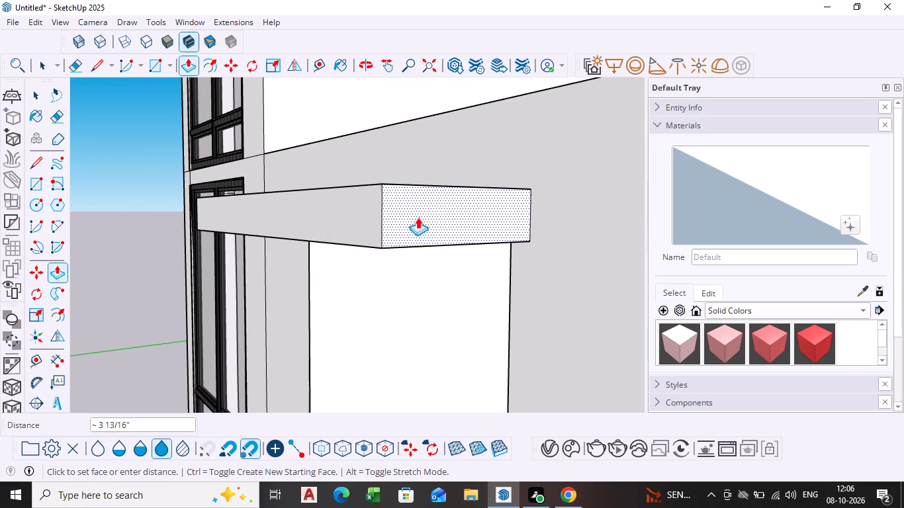
click(428, 217)
Delete the leftover dividing edge on the canopy's underside near its end farthest from the tower.
scroll(354, 253, down, 6)
middle_drag(356, 267, 514, 286)
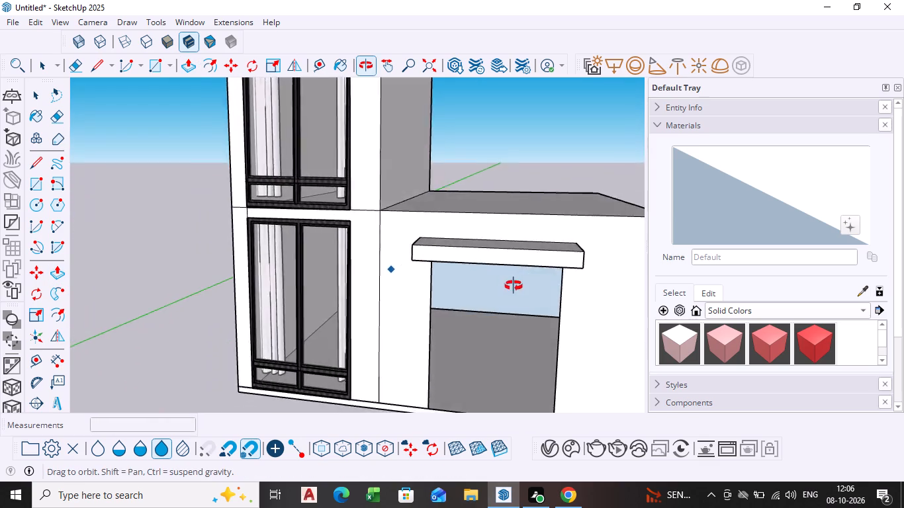
middle_drag(514, 286, 540, 241)
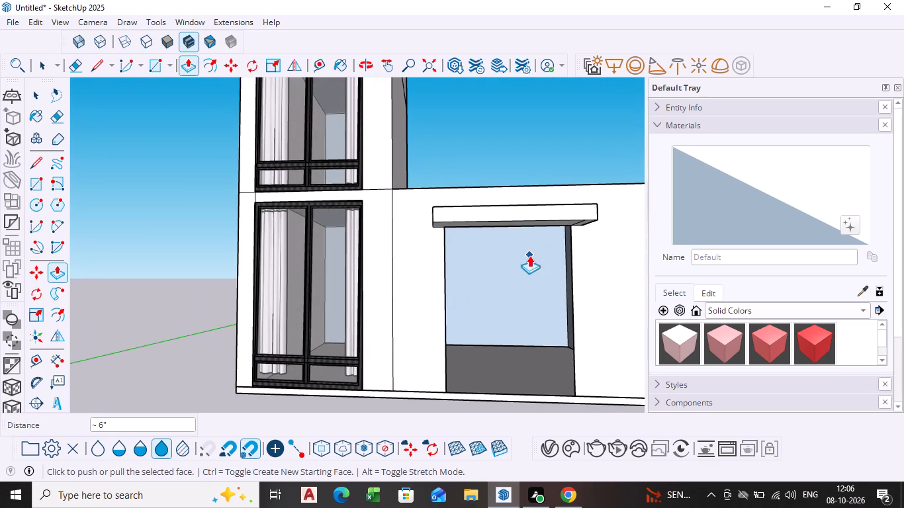
scroll(529, 255, up, 5)
middle_drag(559, 250, 533, 242)
scroll(541, 221, down, 1)
key(space)
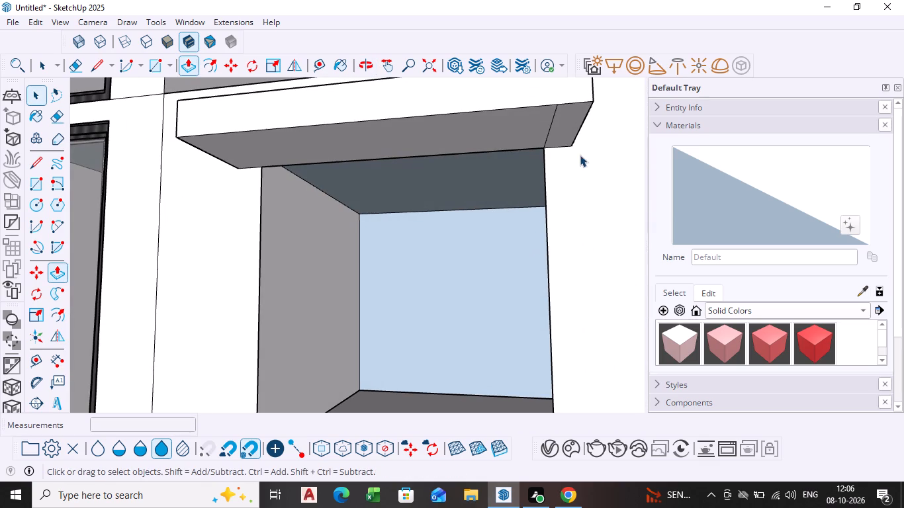
click(549, 134)
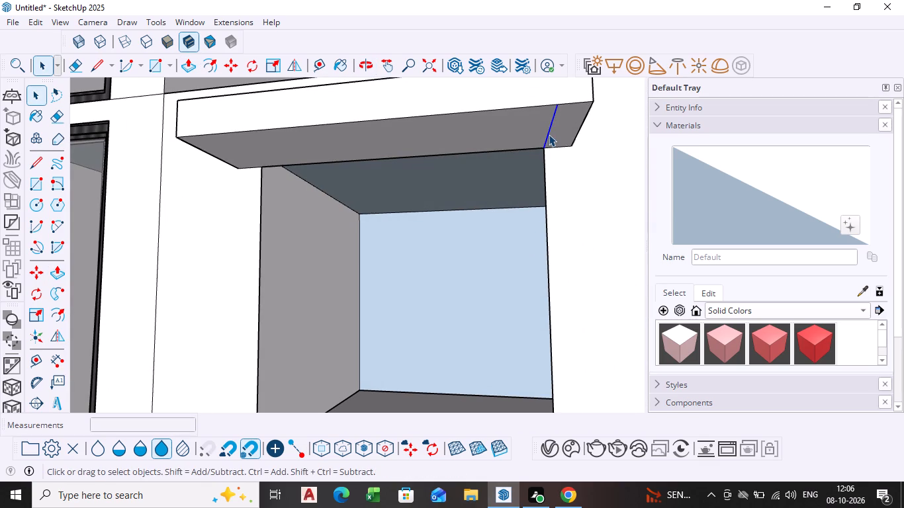
key(Delete)
Draw a rectangle about 6 7/8" by 8' 9/16" on the wall beside the opening's tower-side edge, from the canopy's underside to the base.
scroll(433, 201, down, 6)
middle_drag(416, 212, 434, 326)
scroll(416, 212, down, 1)
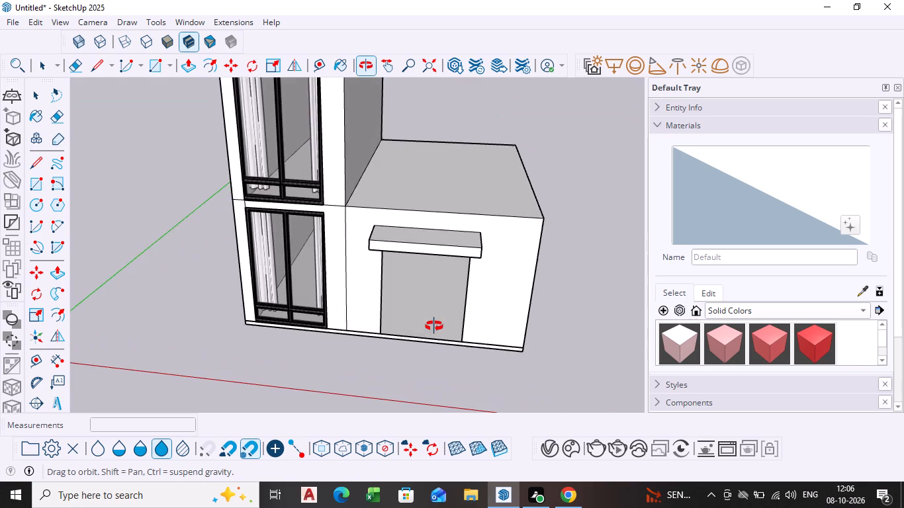
middle_drag(434, 326, 467, 220)
scroll(437, 195, up, 3)
scroll(373, 218, up, 4)
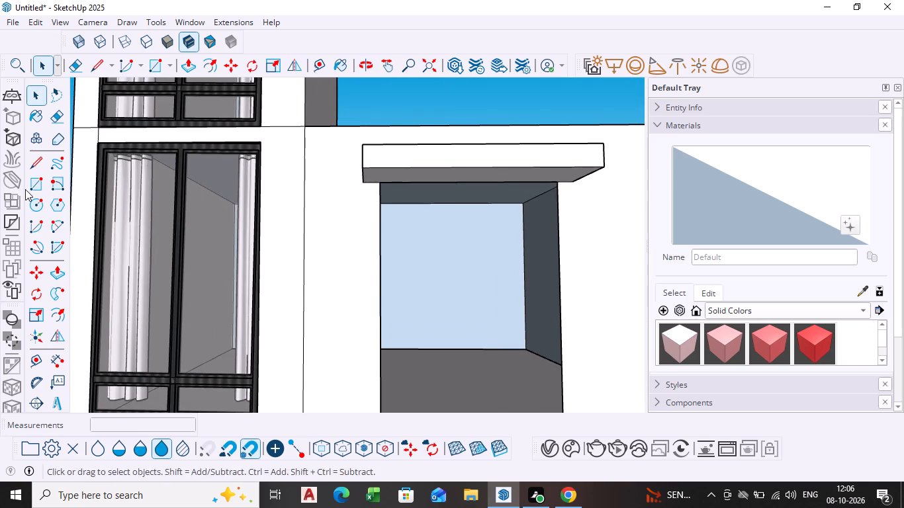
click(30, 185)
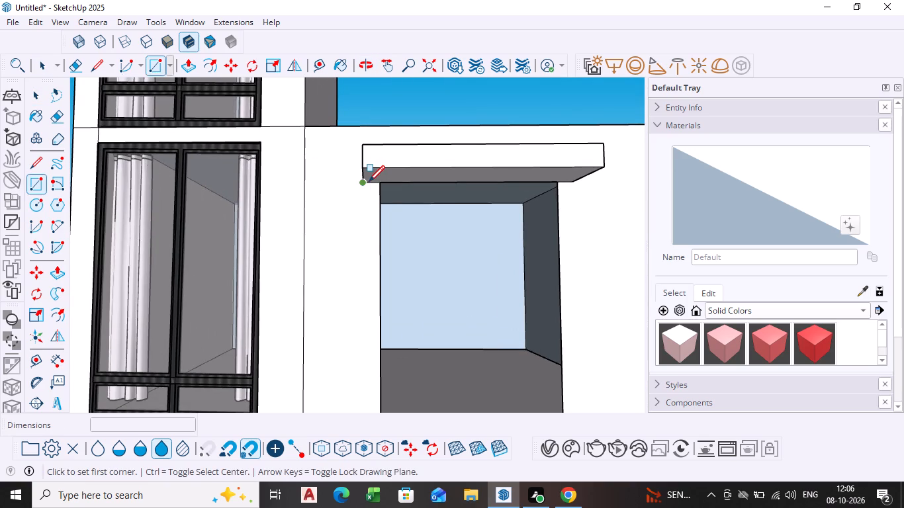
scroll(367, 185, up, 15)
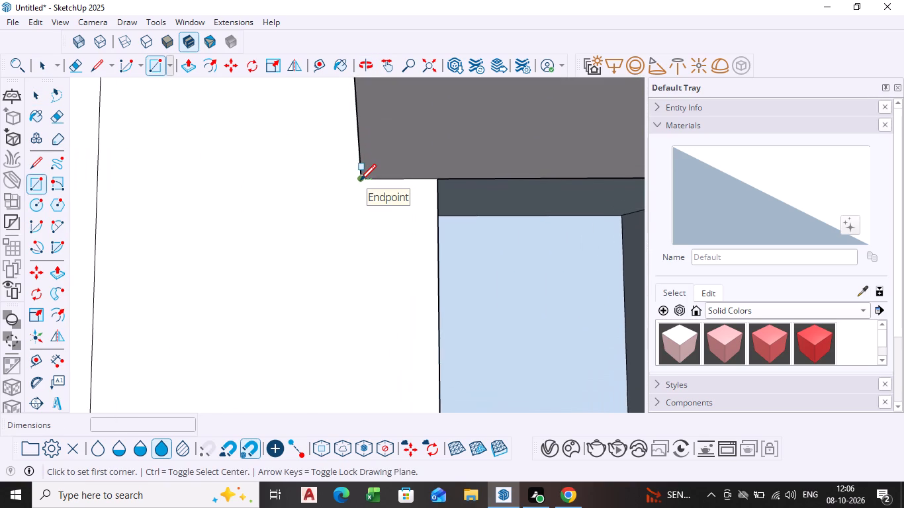
click(360, 182)
scroll(438, 278, down, 6)
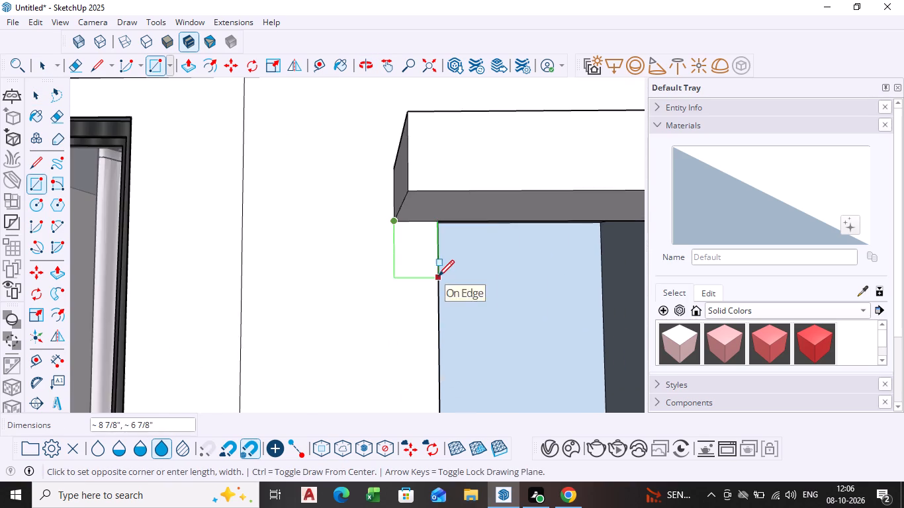
scroll(438, 278, down, 1)
shift+middle_drag(435, 274, 423, 81)
scroll(407, 323, down, 9)
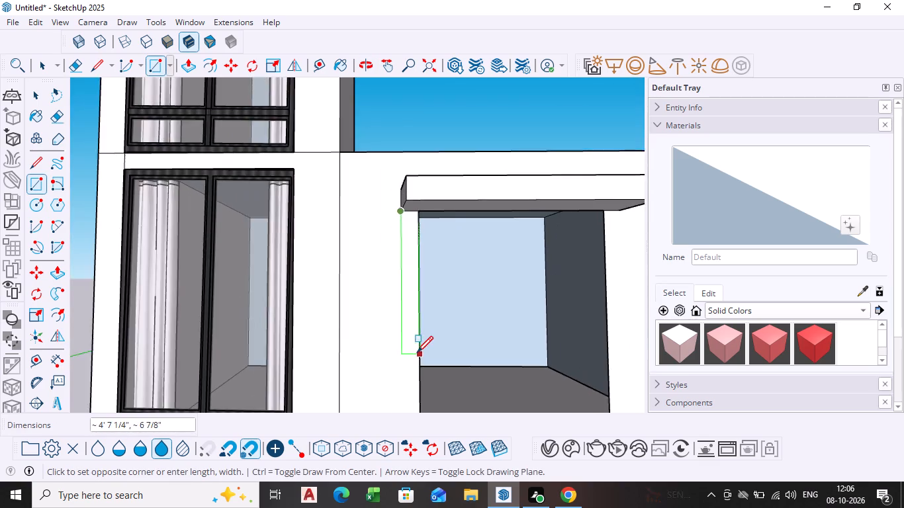
shift+middle_drag(400, 337, 369, 193)
scroll(375, 305, up, 8)
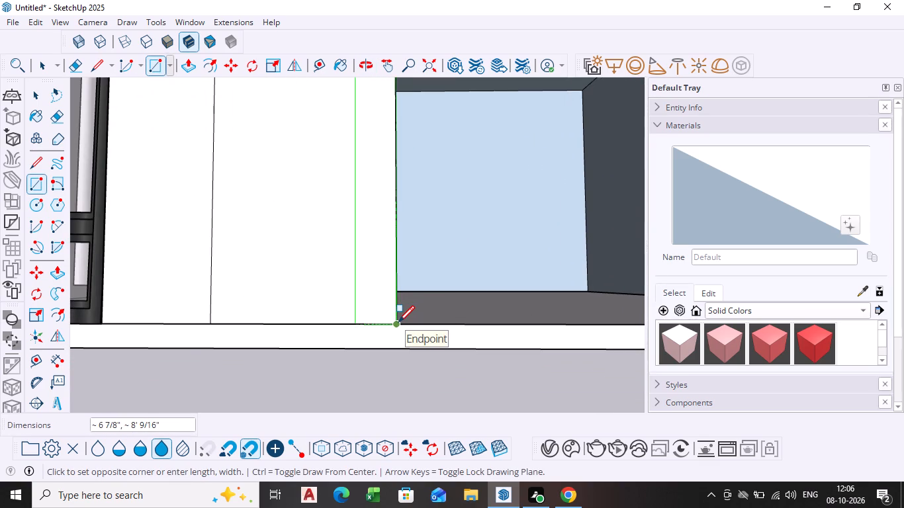
middle_drag(398, 323, 402, 335)
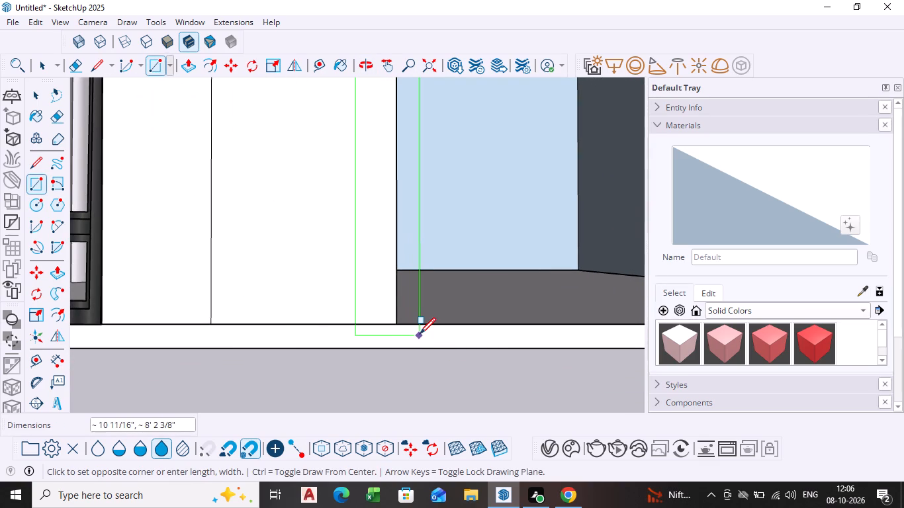
middle_drag(420, 335, 420, 355)
click(392, 321)
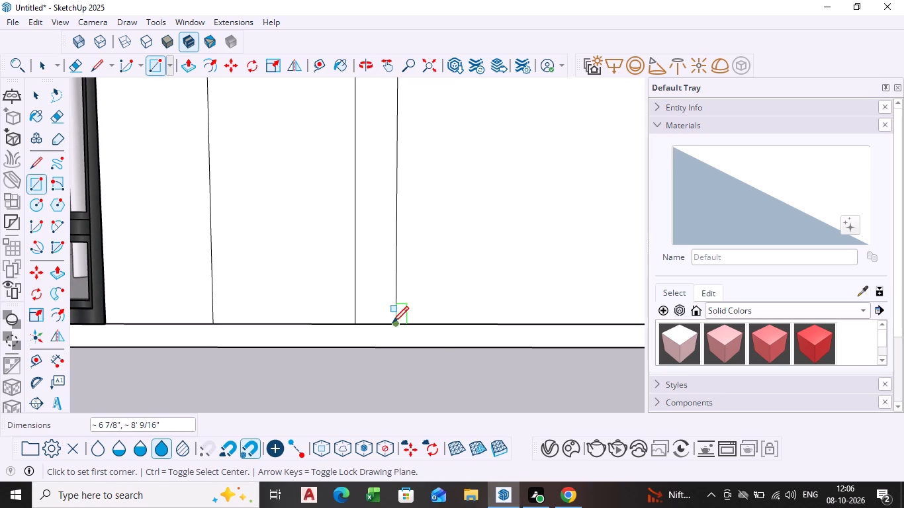
scroll(397, 321, down, 13)
key(space)
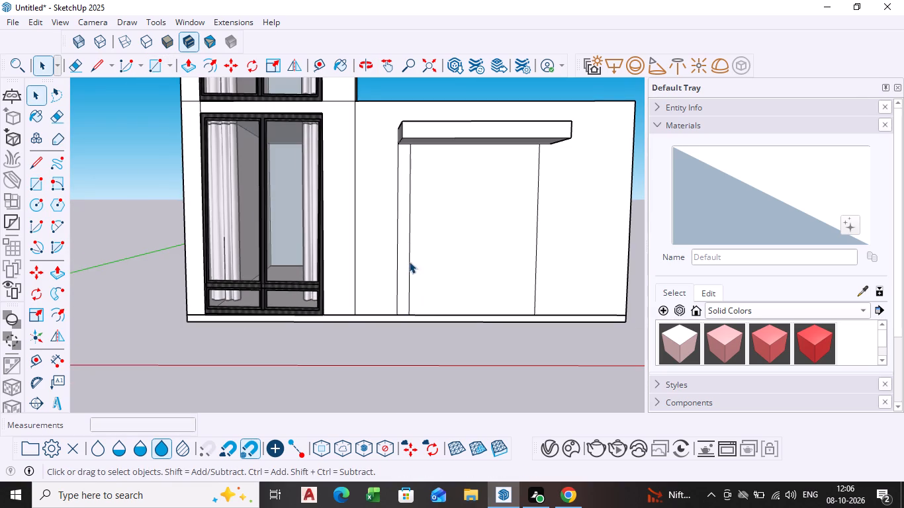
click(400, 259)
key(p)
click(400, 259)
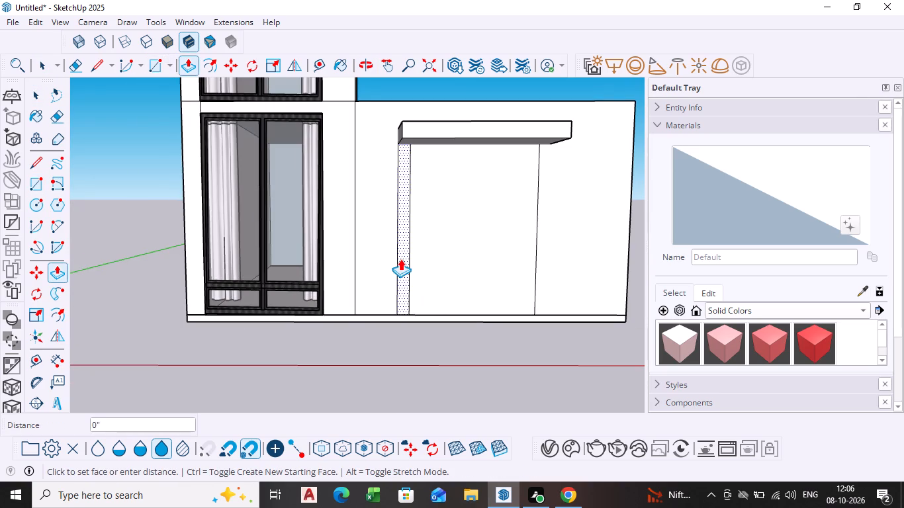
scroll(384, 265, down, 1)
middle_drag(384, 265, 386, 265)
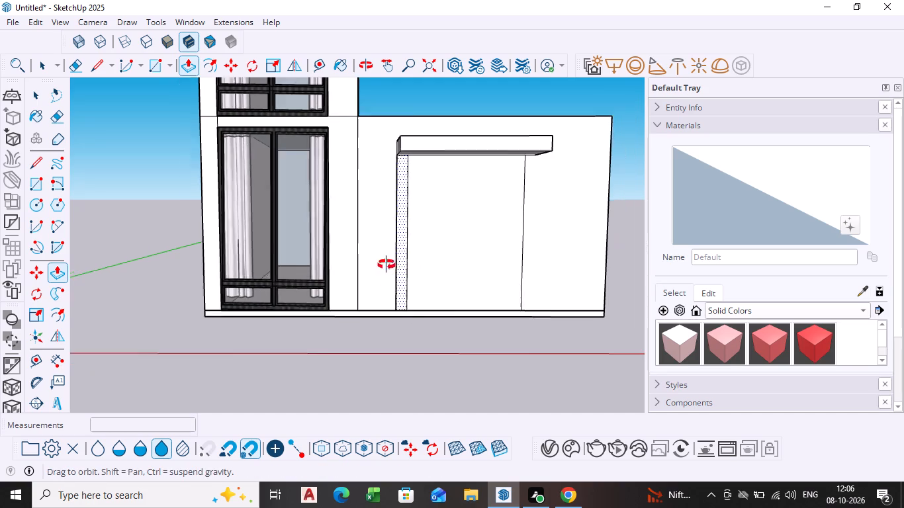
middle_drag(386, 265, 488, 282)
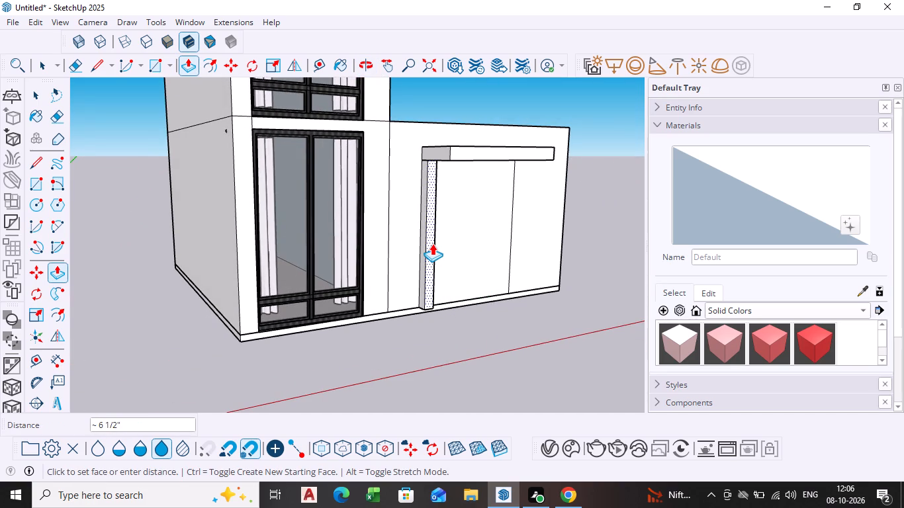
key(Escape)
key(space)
Copy the narrow strip face 6' 6 1/2" along the wall to the opening's side farthest from the tower.
middle_drag(441, 278, 399, 276)
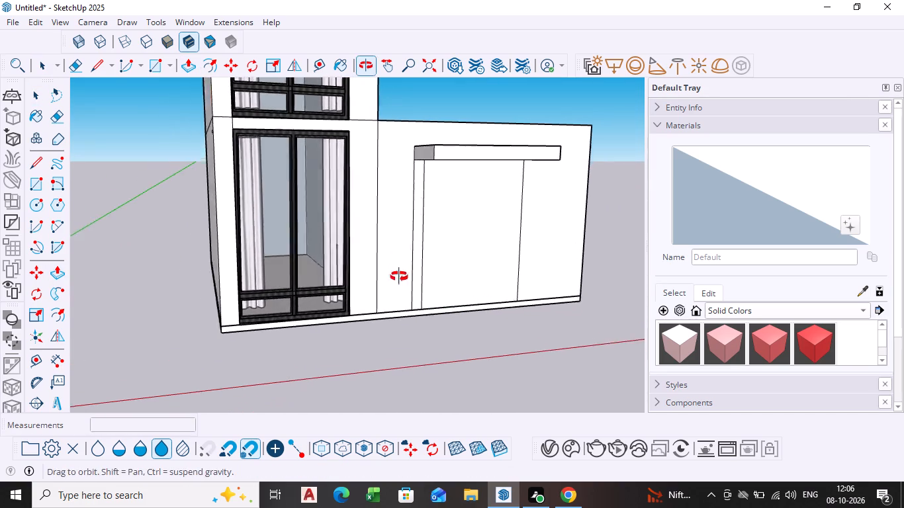
middle_drag(399, 276, 398, 276)
scroll(416, 262, up, 4)
middle_drag(377, 279, 513, 284)
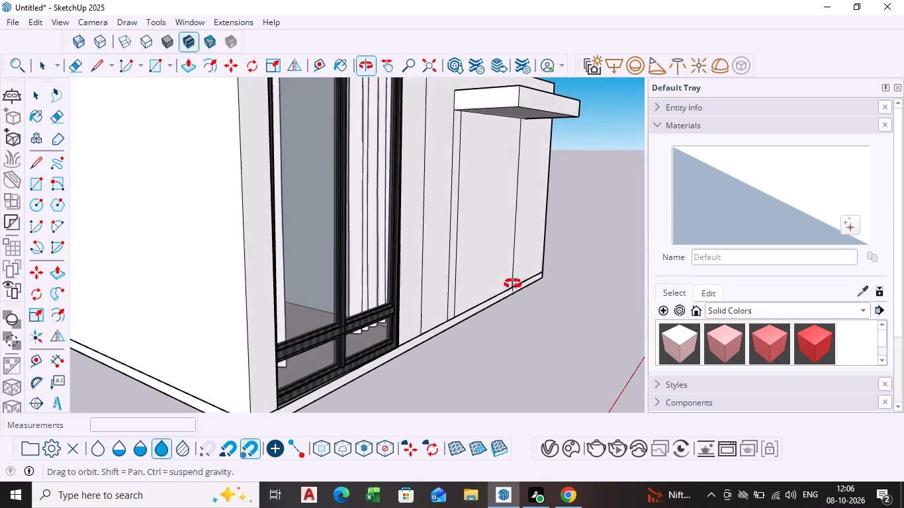
middle_drag(513, 284, 352, 300)
click(404, 302)
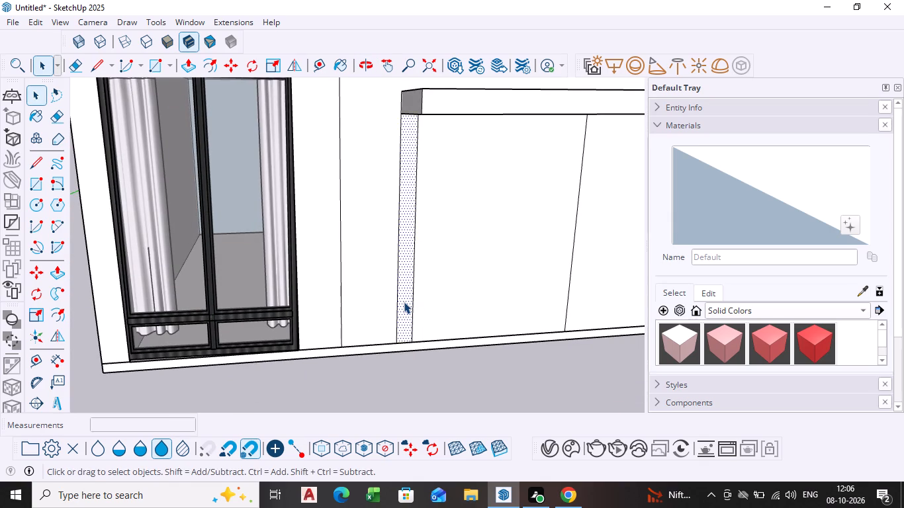
key(m)
click(398, 338)
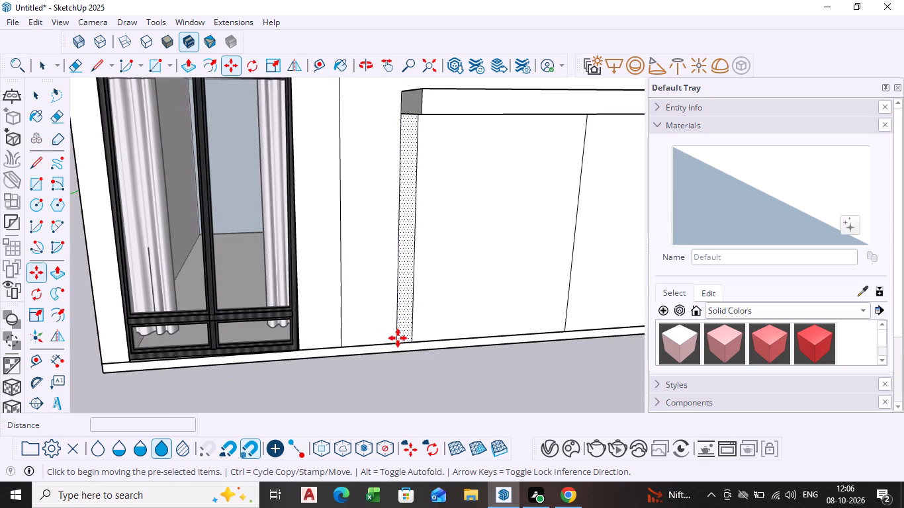
scroll(529, 331, down, 2)
middle_drag(528, 331, 523, 331)
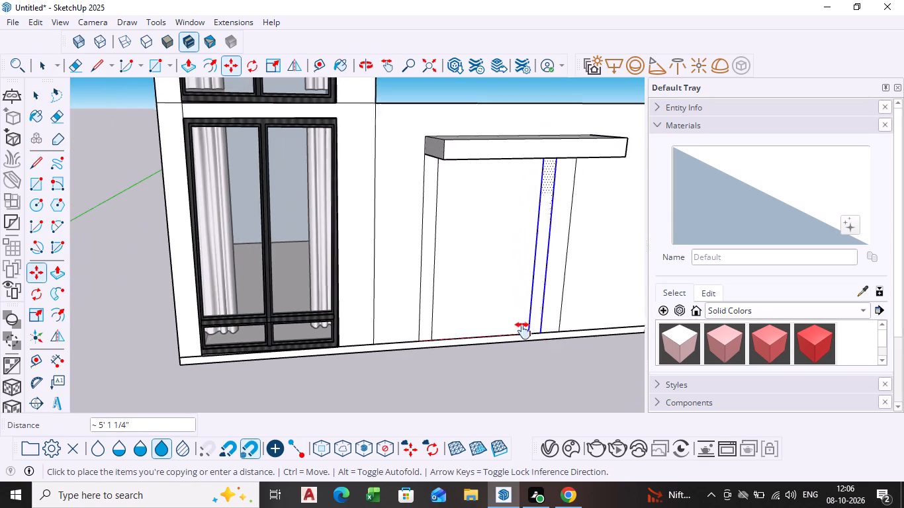
middle_drag(523, 331, 398, 336)
scroll(420, 324, up, 5)
click(439, 344)
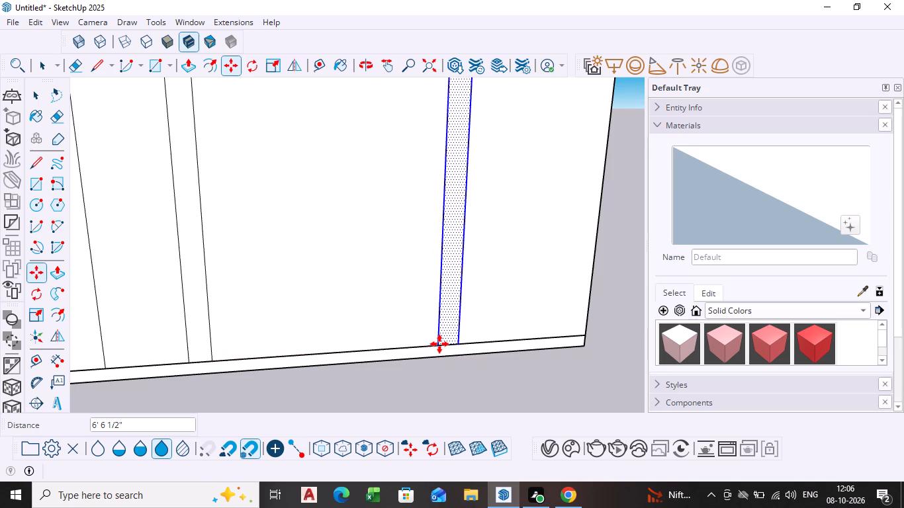
Extrude the copied strip outward by about 7 11/16" with Push/Pull to form the post farthest from the tower.
key(space)
click(449, 318)
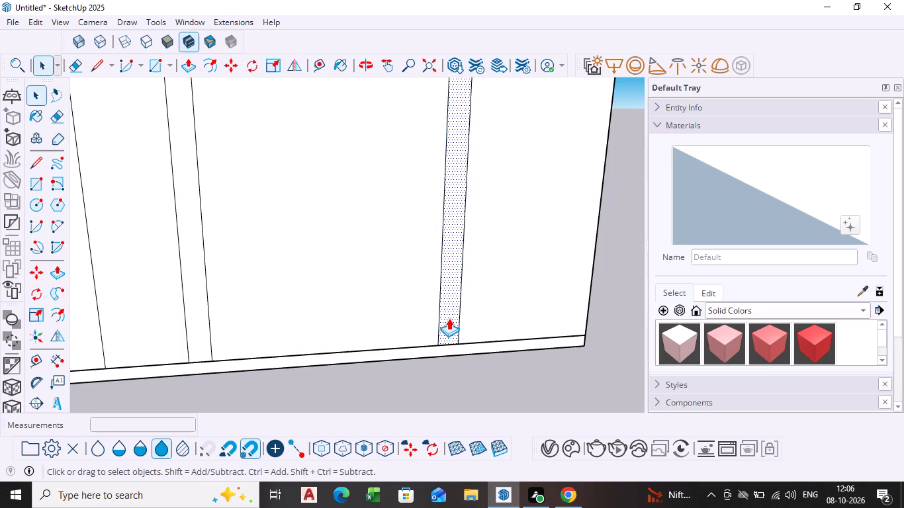
key(p)
click(449, 318)
scroll(459, 317, down, 1)
middle_drag(459, 317, 416, 337)
scroll(424, 319, down, 5)
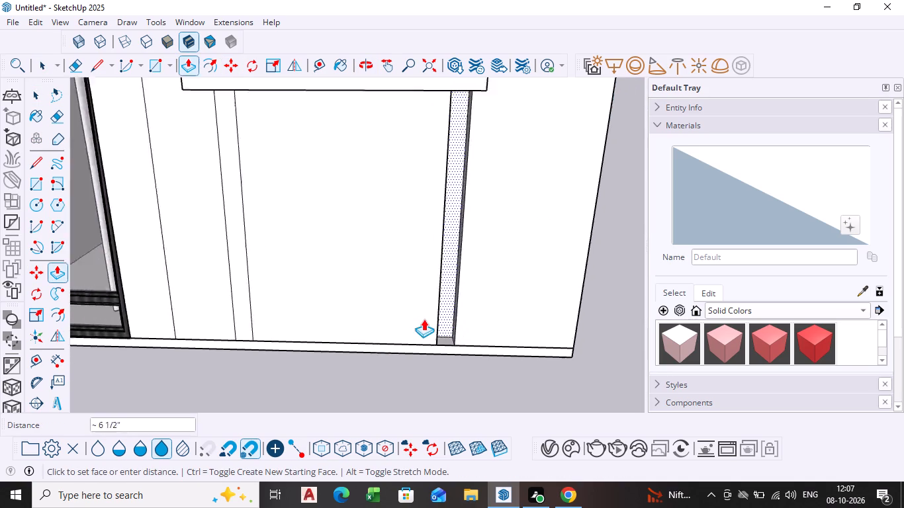
scroll(424, 319, down, 3)
shift+middle_drag(444, 312, 385, 337)
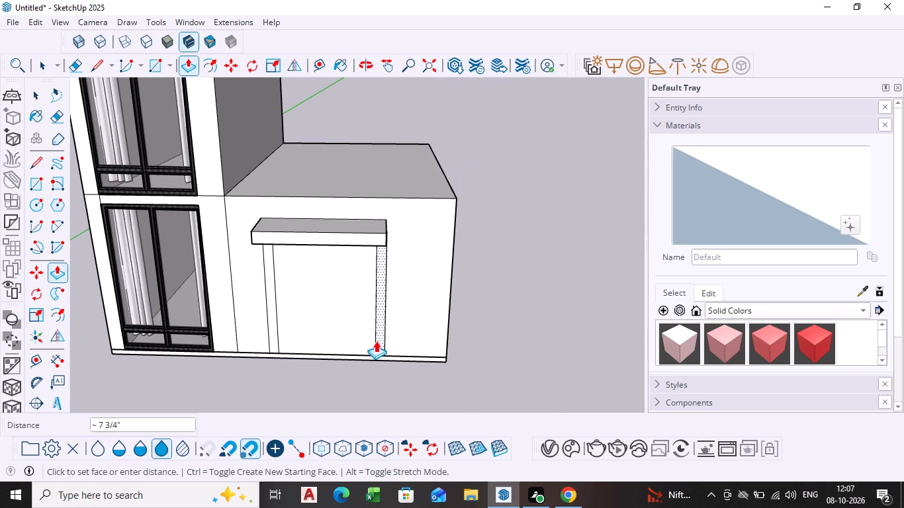
scroll(383, 341, down, 1)
middle_drag(378, 341, 255, 322)
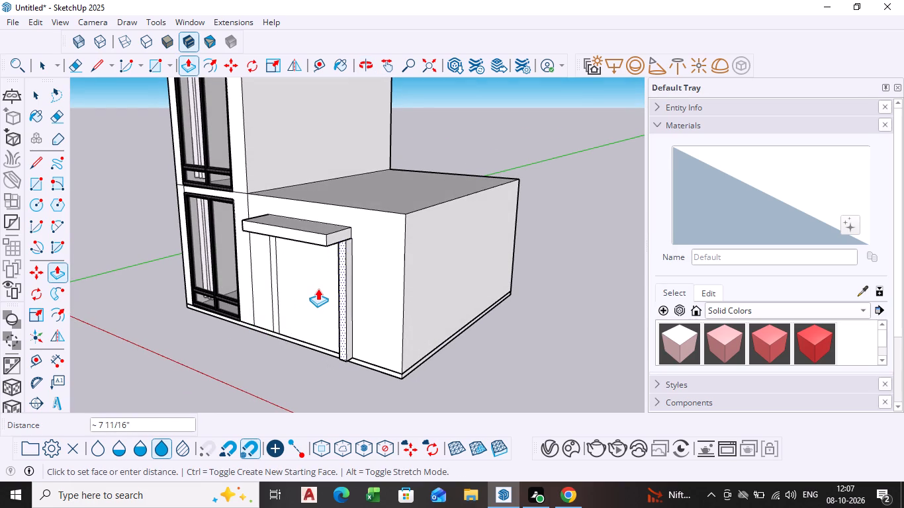
click(318, 288)
key(space)
Extend the canopy's end farthest from the tower by about 13/16" with Push/Pull, flush with the post's outer side.
scroll(357, 249, up, 8)
click(328, 230)
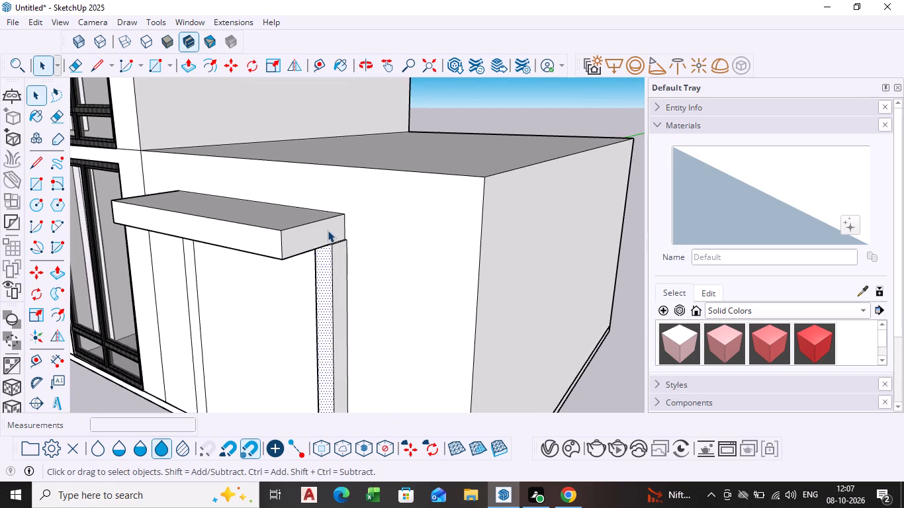
scroll(328, 231, up, 5)
key(p)
click(328, 231)
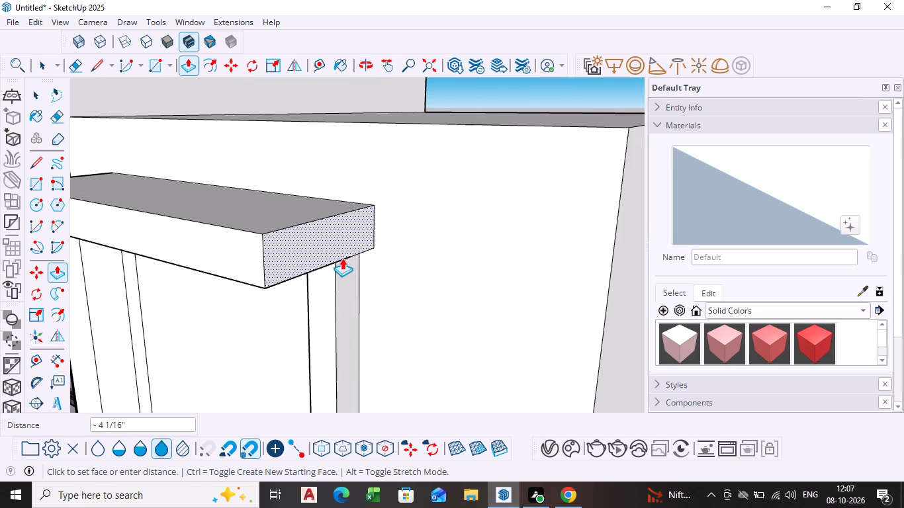
middle_drag(342, 271, 343, 149)
click(339, 241)
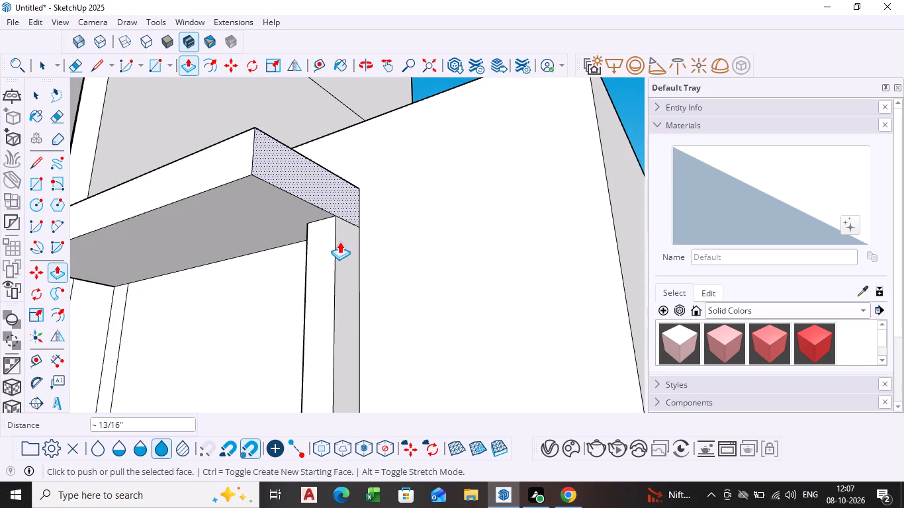
Extrude the strip on the tower side outward with Push/Pull to match the depth of the opposite post.
scroll(238, 264, down, 7)
middle_drag(234, 277, 501, 291)
scroll(318, 276, up, 3)
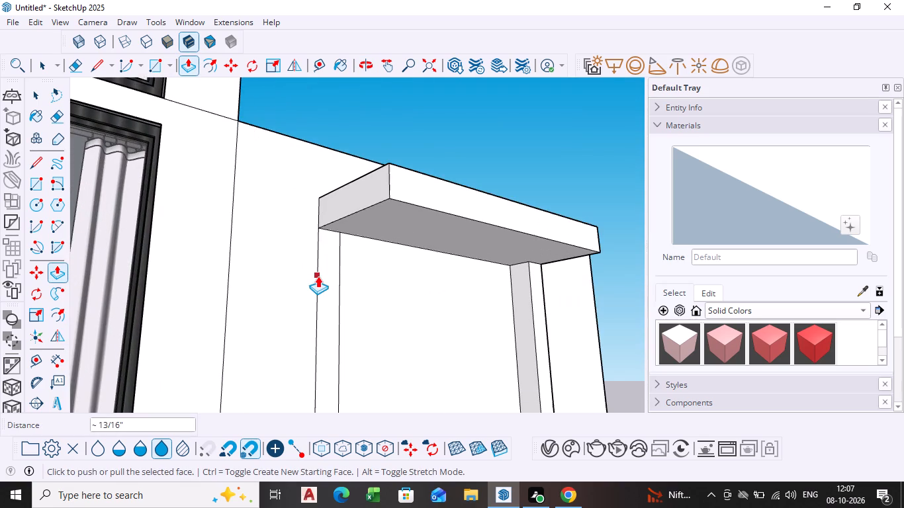
key(space)
click(324, 276)
key(p)
click(324, 276)
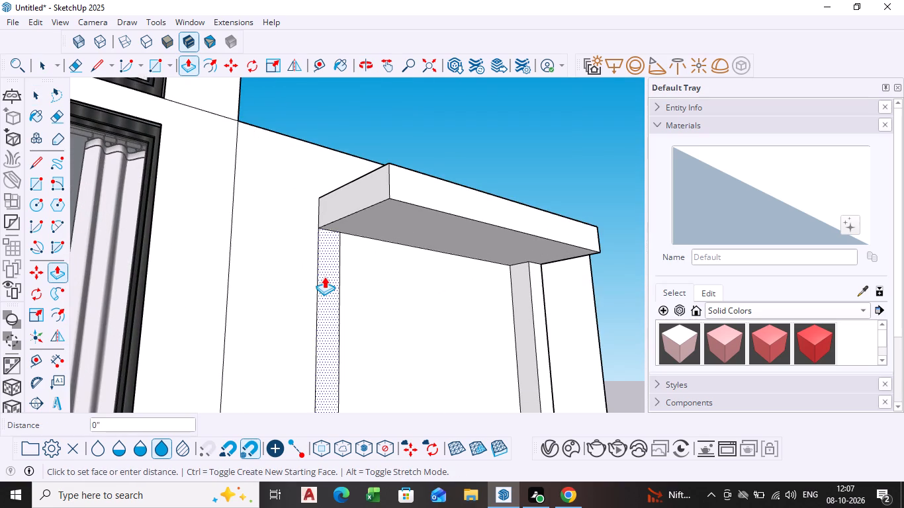
scroll(532, 302, down, 3)
middle_drag(530, 302, 362, 278)
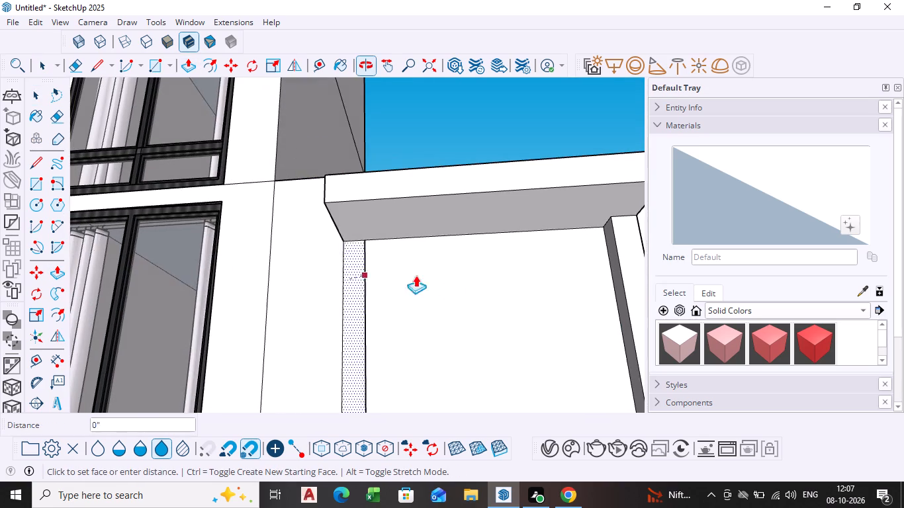
click(628, 257)
middle_drag(368, 280, 527, 321)
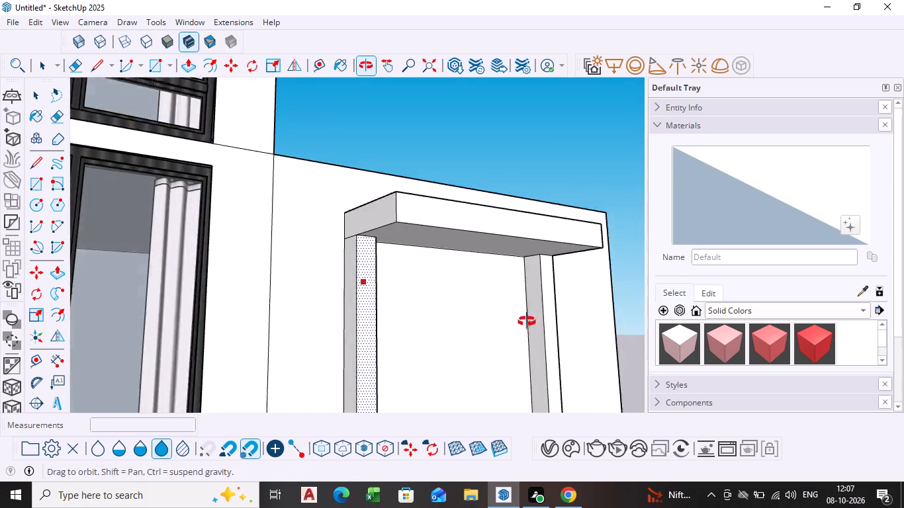
middle_drag(527, 321, 580, 321)
middle_drag(415, 258, 366, 177)
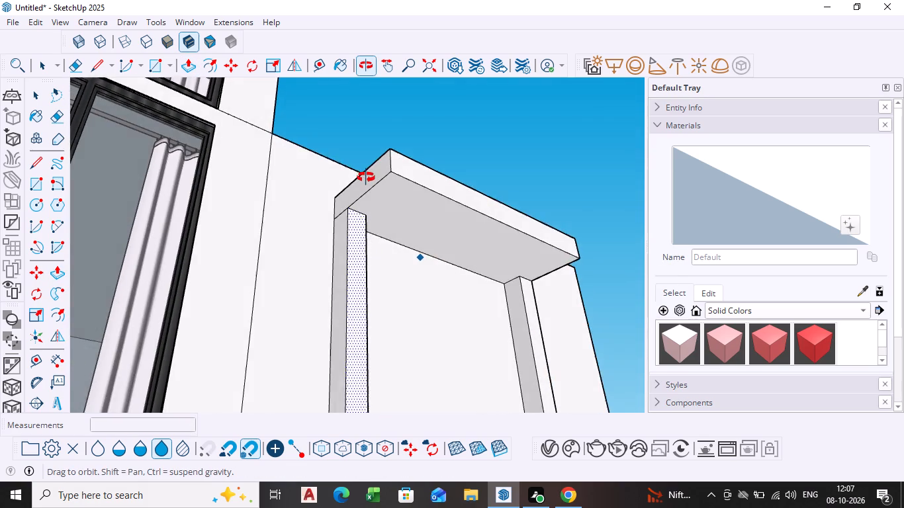
middle_drag(366, 177, 257, 271)
key(space)
click(482, 155)
Push the canopy's front face back by about 7 1/16" with Push/Pull.
scroll(406, 227, down, 6)
scroll(394, 297, down, 2)
middle_drag(392, 302, 267, 328)
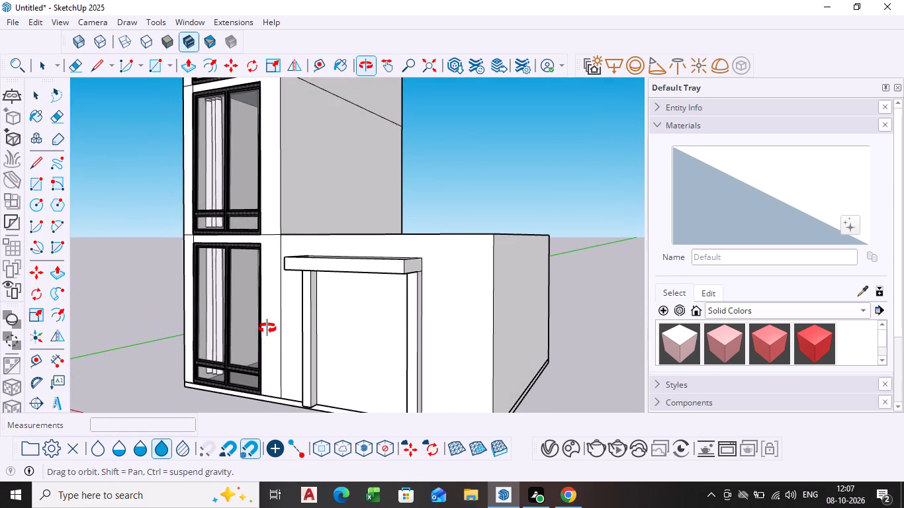
middle_drag(267, 328, 402, 386)
scroll(425, 307, up, 5)
click(421, 293)
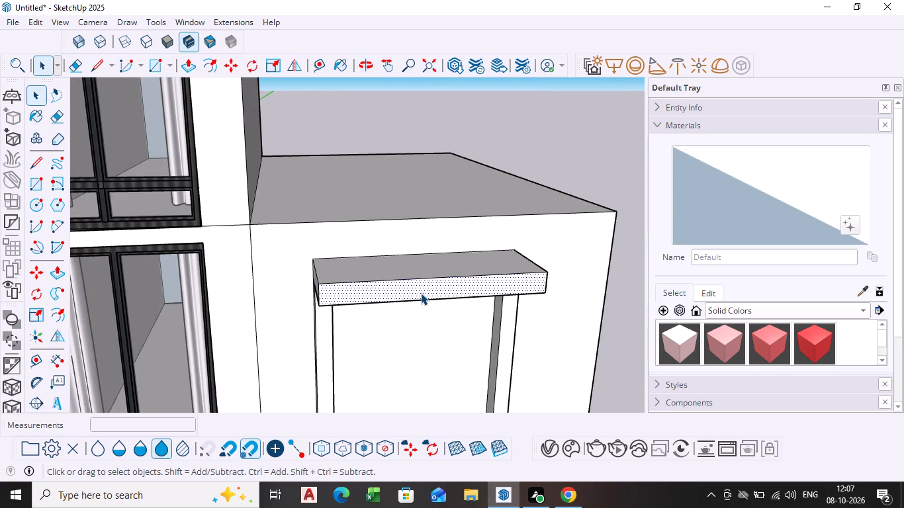
key(p)
click(421, 293)
click(421, 282)
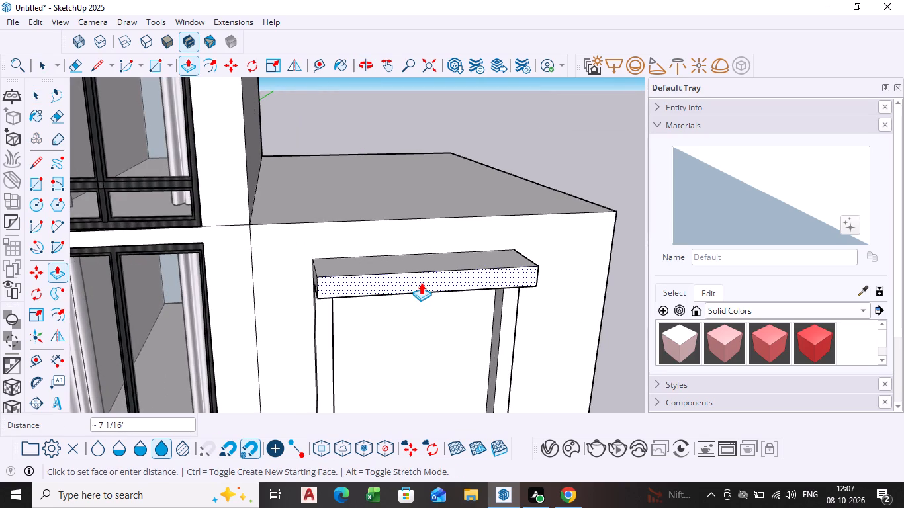
key(space)
click(557, 140)
scroll(504, 338, down, 2)
middle_drag(502, 339, 443, 293)
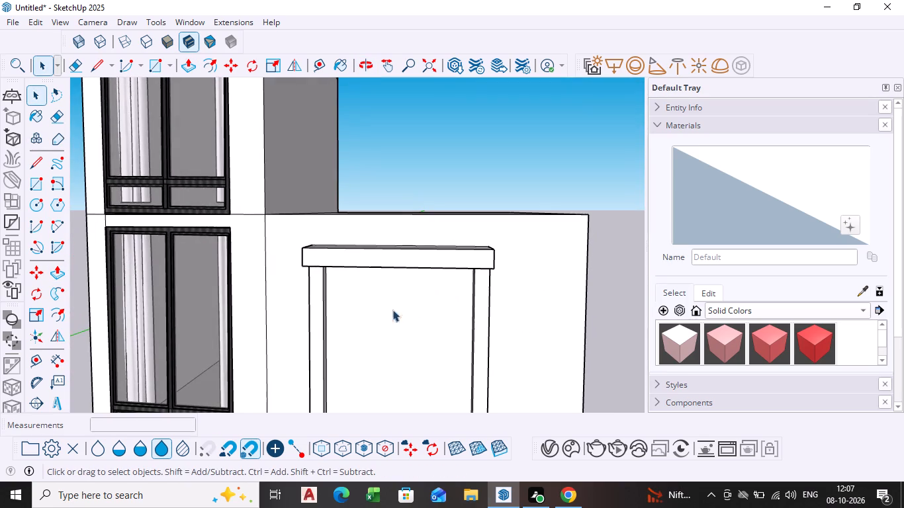
Delete the front wall face between the two posts, below the canopy, to open the doorway.
click(379, 319)
key(Delete)
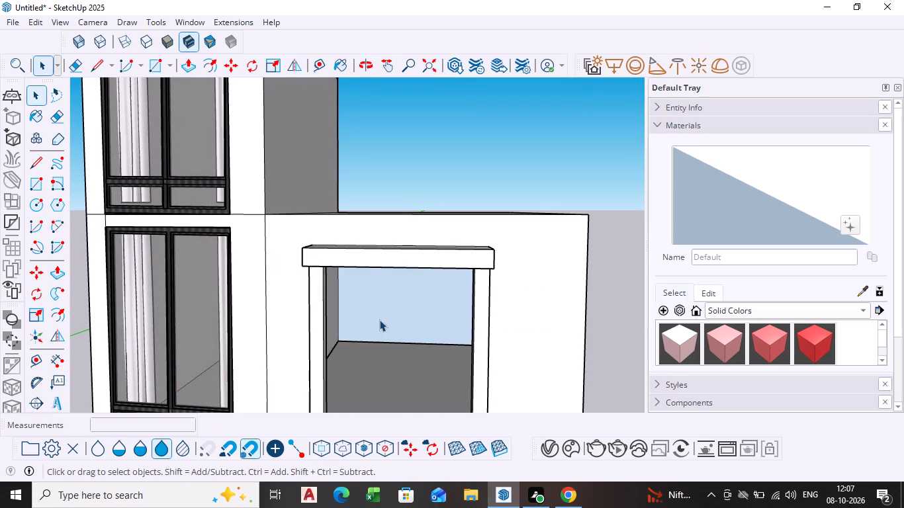
Extrude the front face of the thin base strip along the building outward with Push/Pull to match the posts' depth.
scroll(403, 330, down, 2)
middle_drag(391, 337, 398, 317)
scroll(405, 320, down, 3)
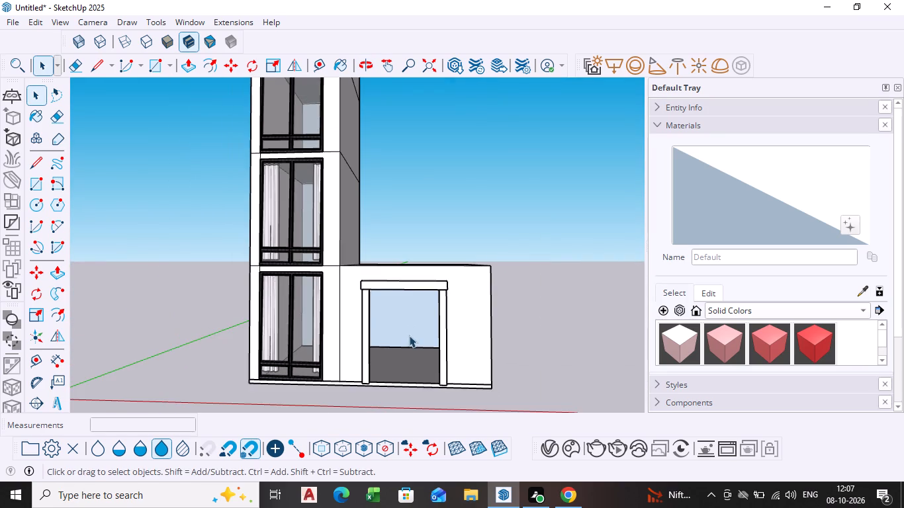
middle_drag(398, 336, 360, 294)
middle_drag(361, 310, 405, 365)
scroll(361, 362, up, 2)
middle_drag(343, 357, 353, 320)
scroll(353, 320, down, 1)
scroll(334, 329, up, 8)
middle_drag(334, 329, 354, 308)
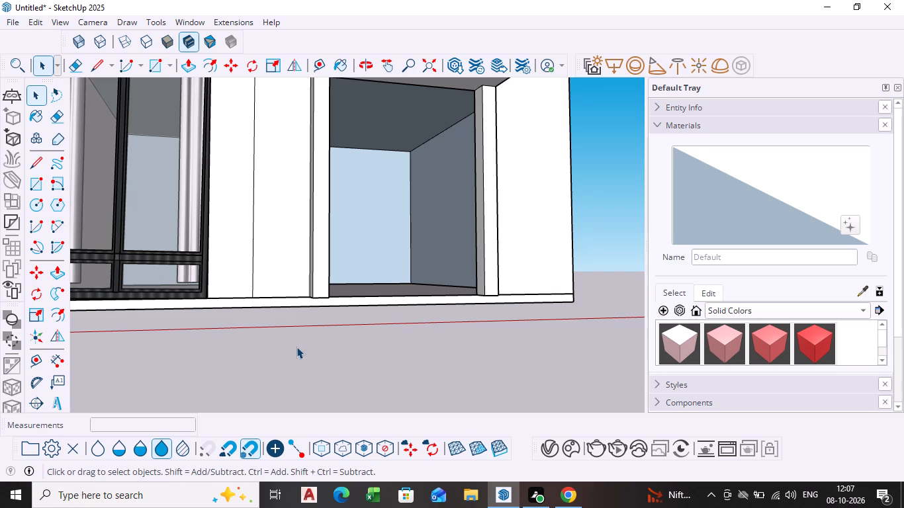
scroll(293, 343, up, 3)
middle_drag(301, 327, 353, 366)
triple_click(339, 353)
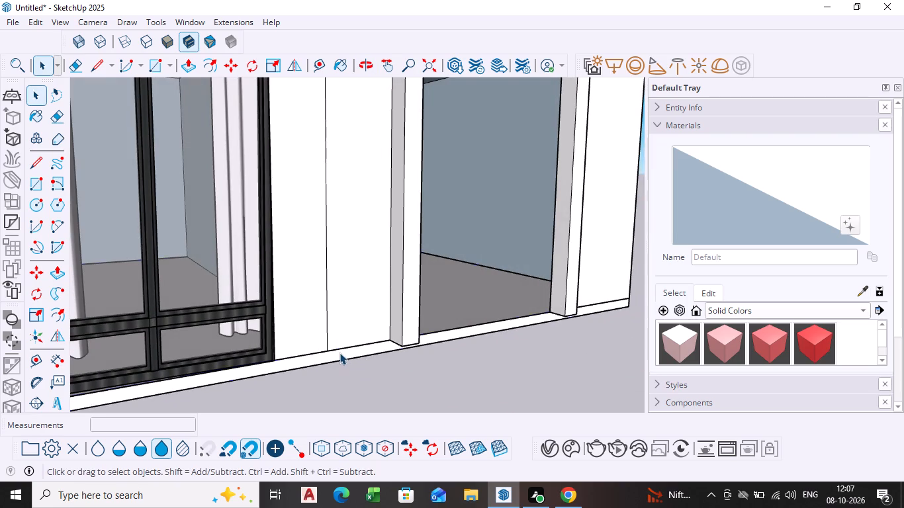
triple_click(339, 353)
click(339, 353)
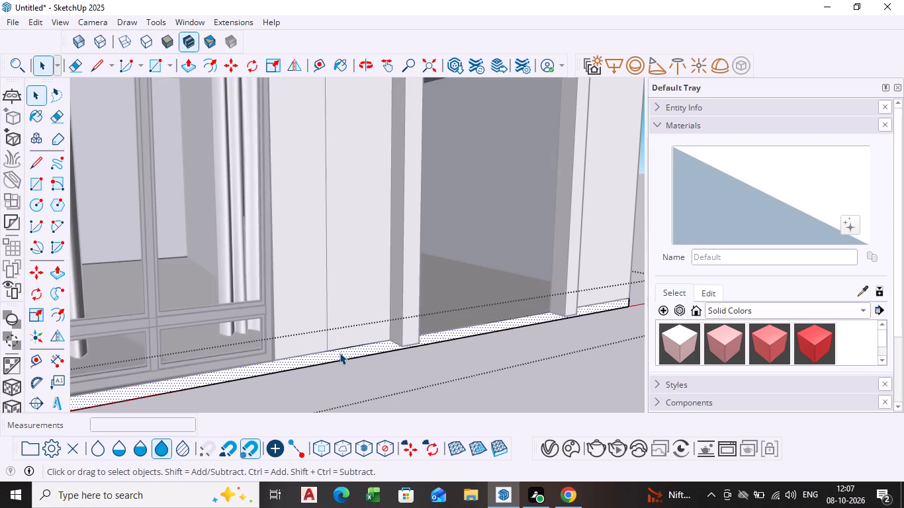
click(339, 353)
key(p)
click(339, 353)
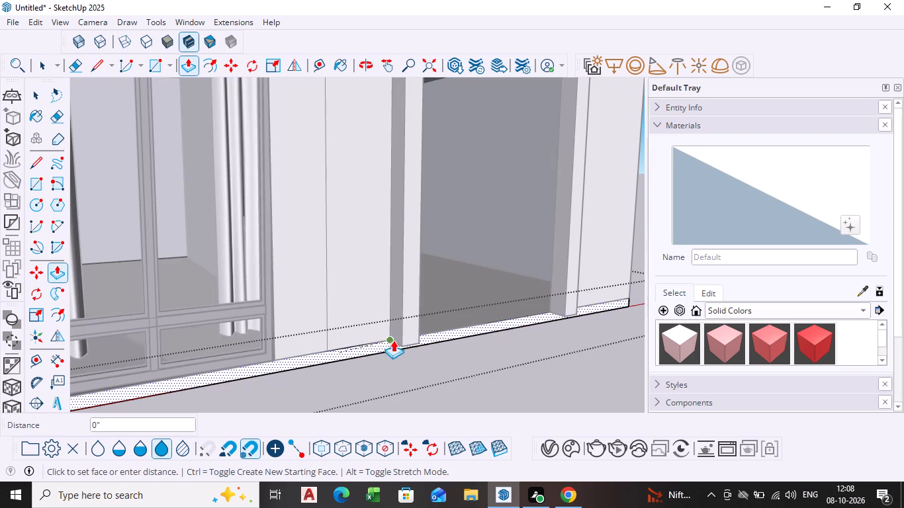
click(407, 336)
key(space)
click(488, 396)
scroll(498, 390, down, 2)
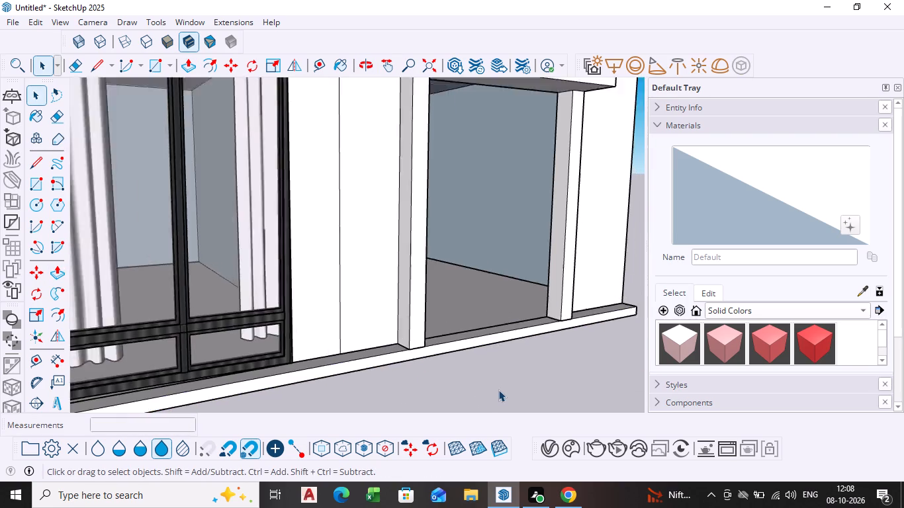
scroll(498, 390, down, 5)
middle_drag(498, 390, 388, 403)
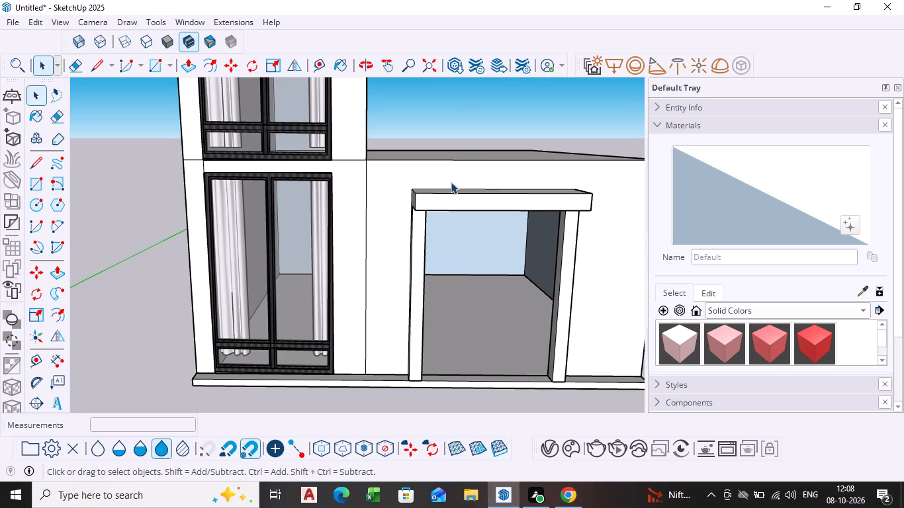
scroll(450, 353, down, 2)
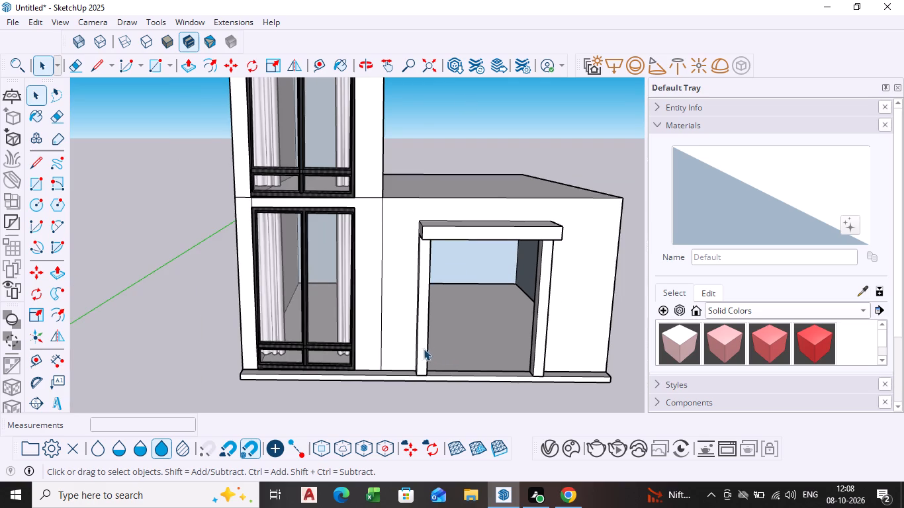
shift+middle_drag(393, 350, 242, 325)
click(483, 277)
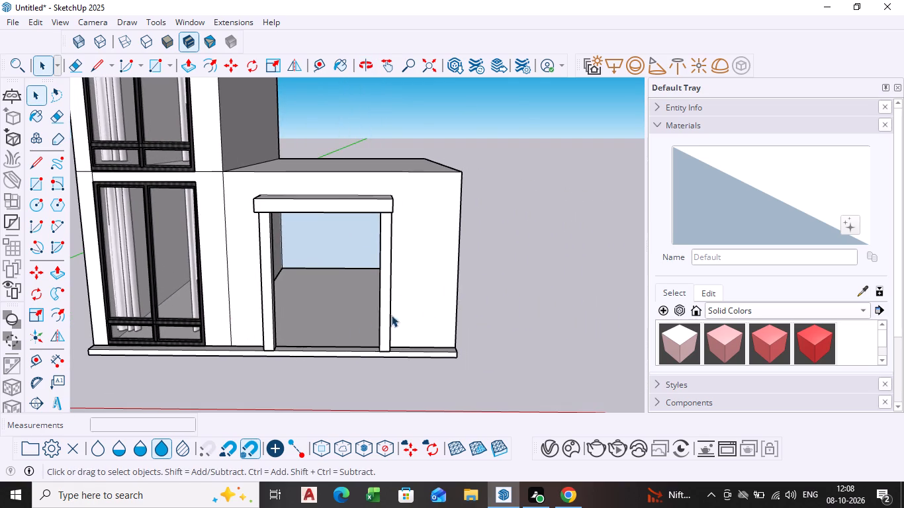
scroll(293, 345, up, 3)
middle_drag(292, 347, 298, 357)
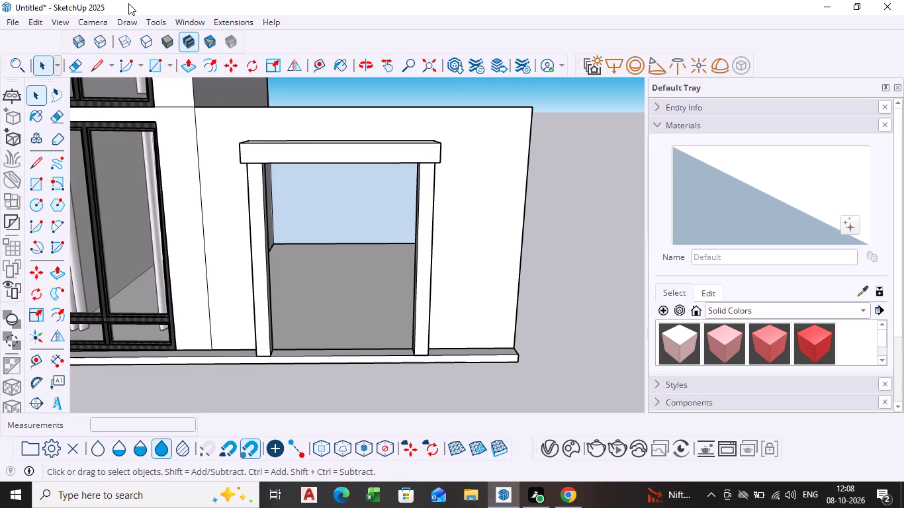
Open 3D Warehouse, search the models for DOOR and browse the results for one suited to the entrance.
click(194, 21)
click(240, 129)
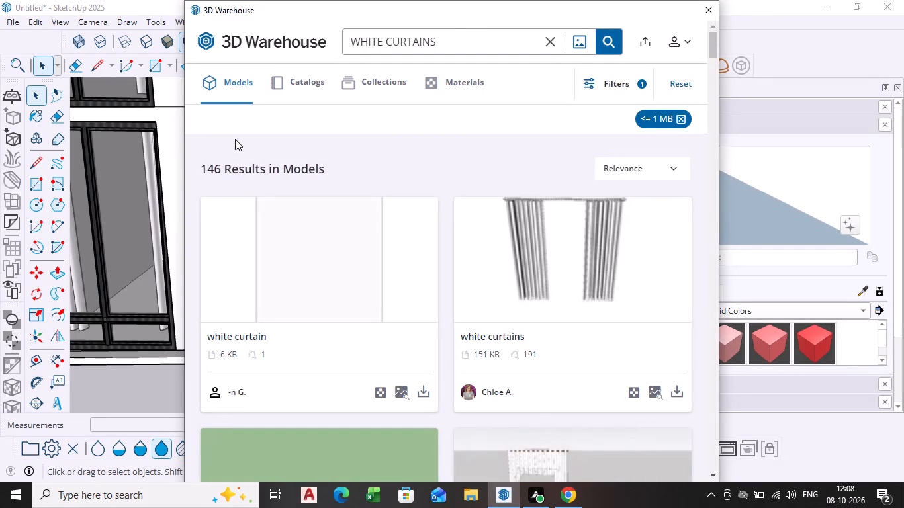
click(551, 40)
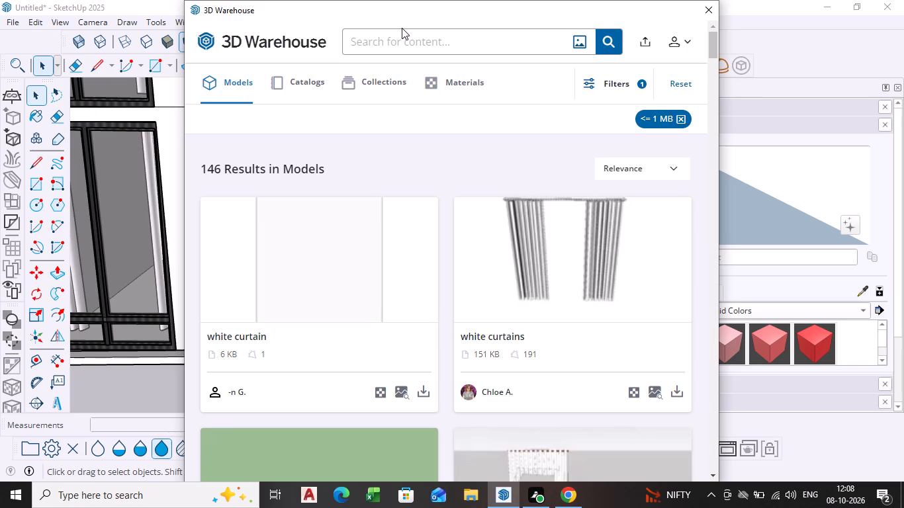
text(DOOR)
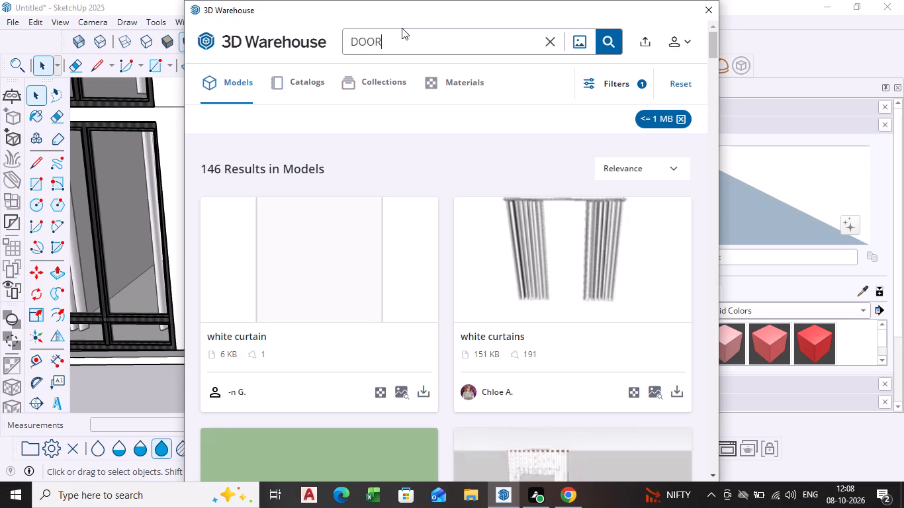
key(Return)
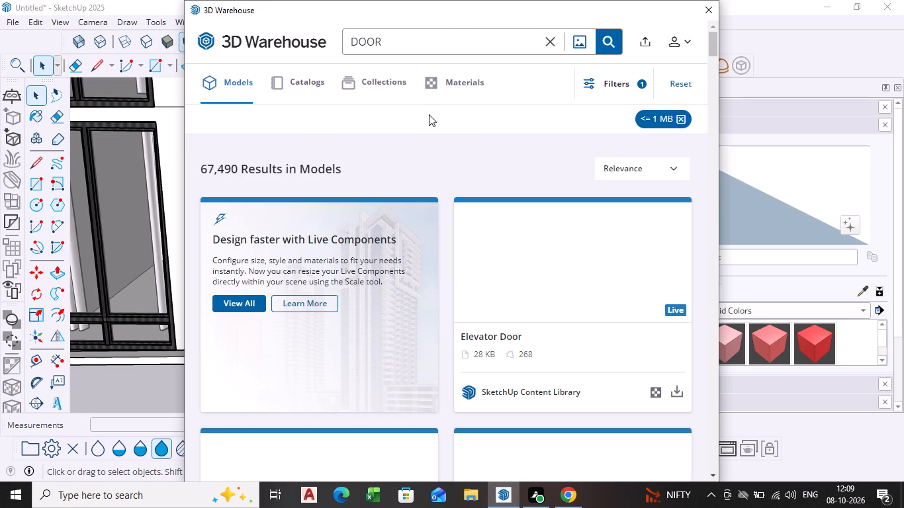
scroll(391, 91, down, 5)
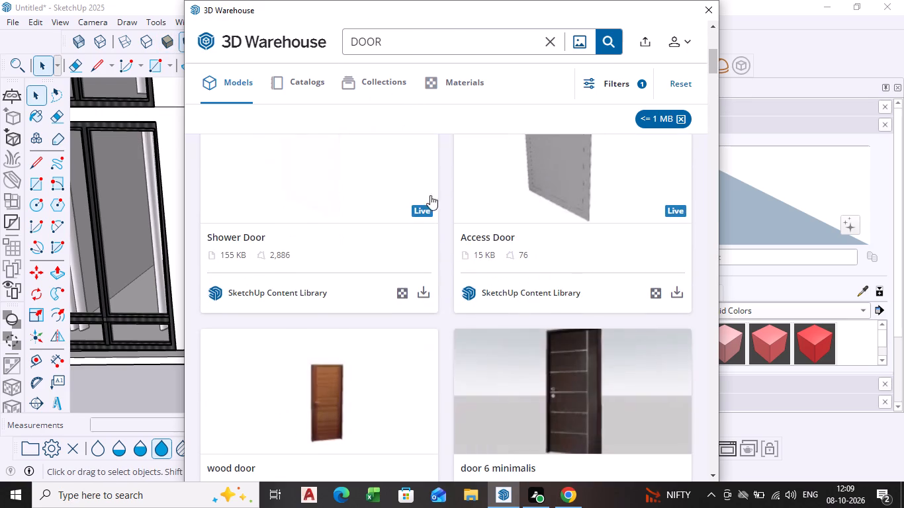
scroll(433, 202, down, 3)
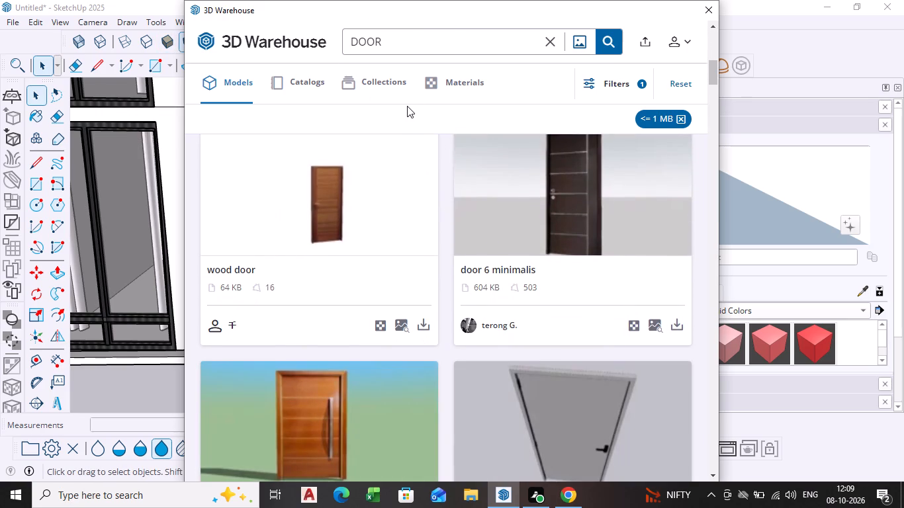
scroll(399, 101, up, 4)
Narrow the model search to WHITEDOOR and look through the results for a suitable white door.
click(349, 42)
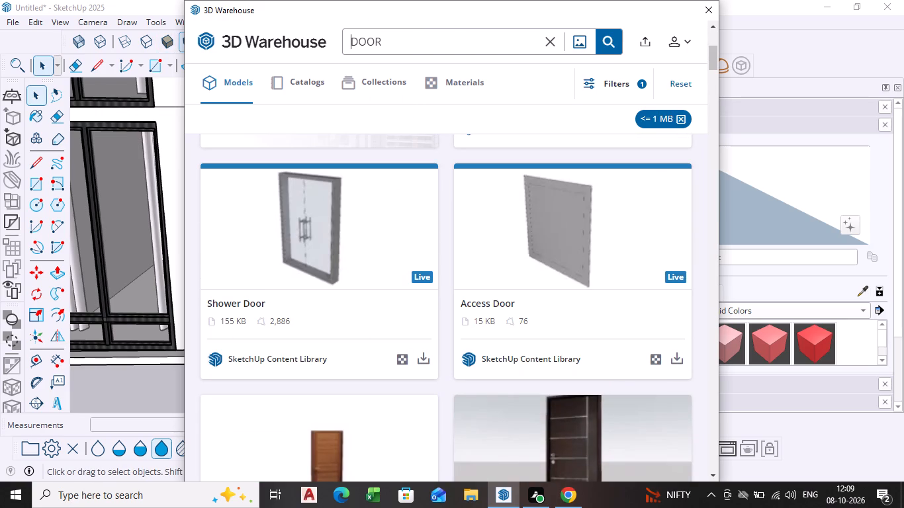
key(space)
text(WHITE)
key(Return)
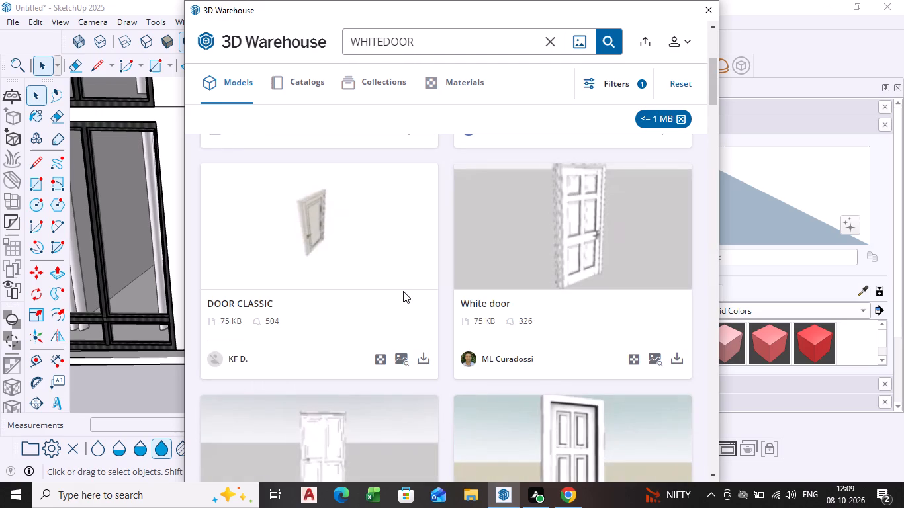
scroll(247, 227, down, 5)
scroll(527, 382, down, 2)
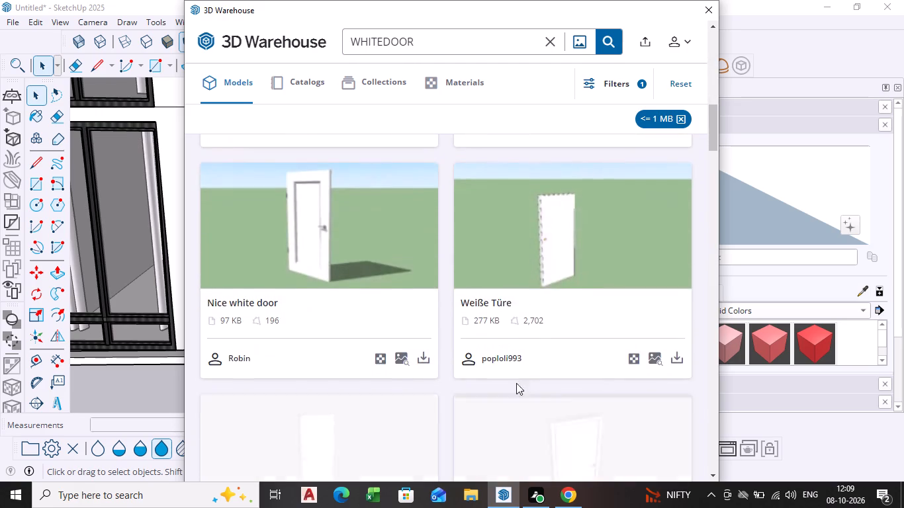
scroll(502, 384, down, 8)
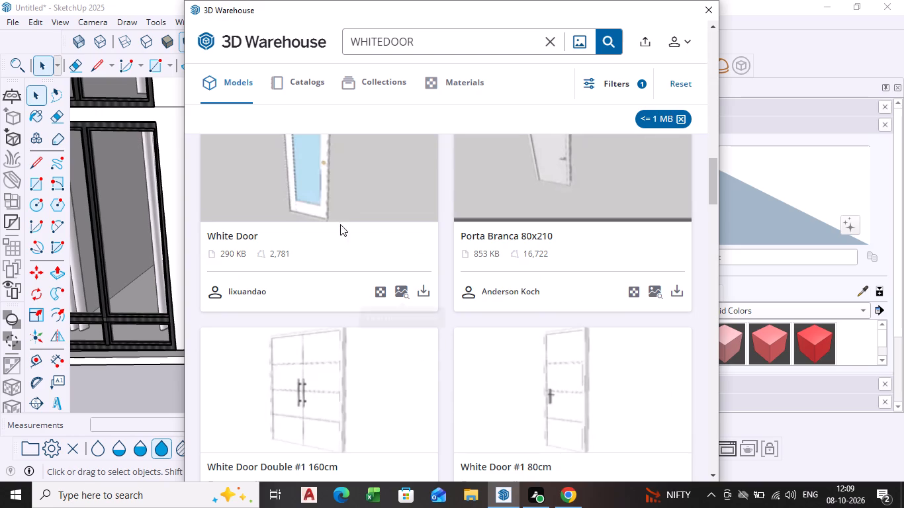
Search the models for WHITE AND BROWN DOOR and look through all the results for a suitable entrance door.
click(383, 40)
key(space)
text(AND BROWN)
key(space)
key(Return)
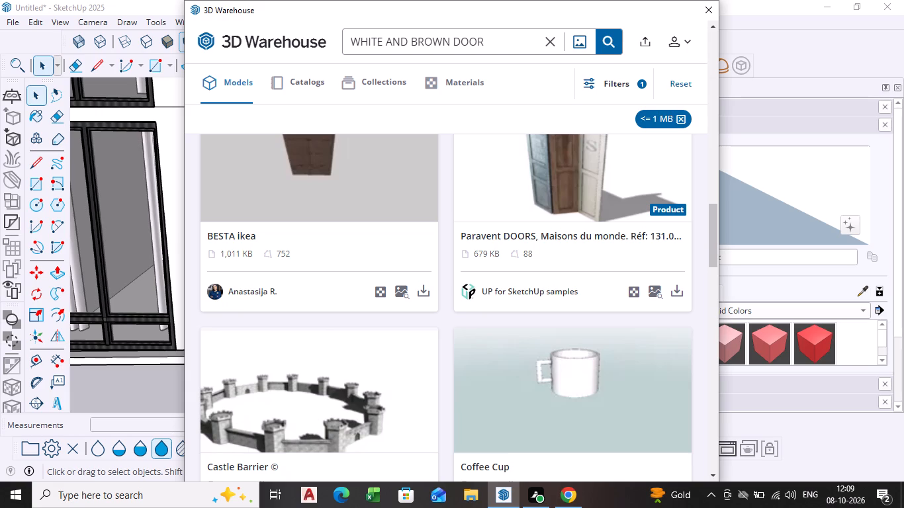
scroll(570, 249, down, 6)
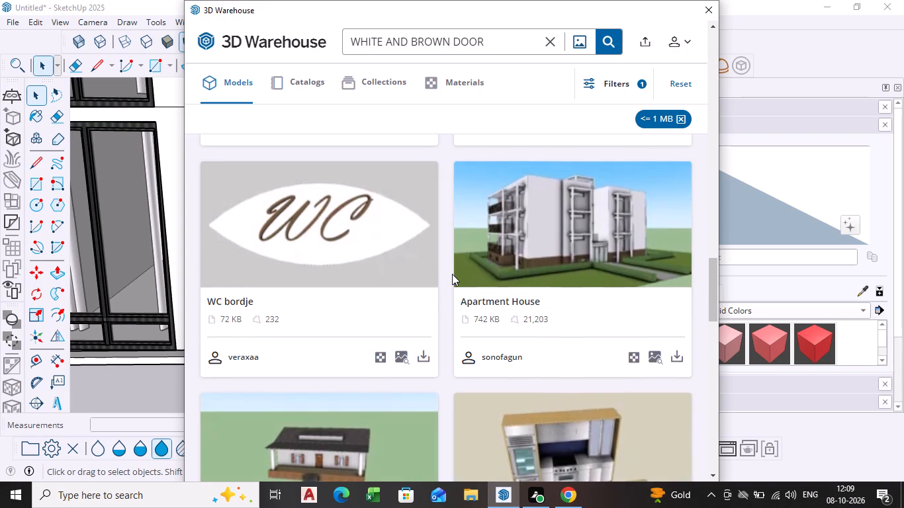
scroll(452, 274, down, 9)
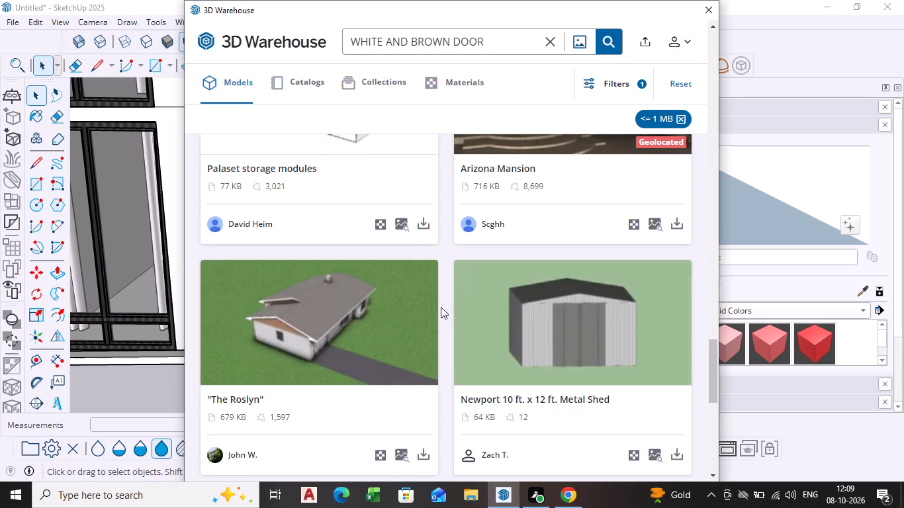
scroll(438, 308, down, 11)
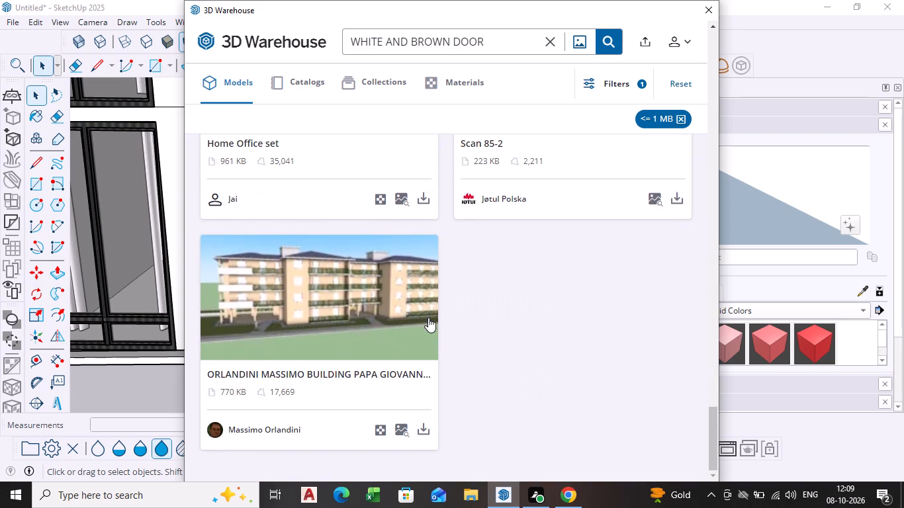
scroll(428, 317, down, 5)
scroll(428, 317, up, 18)
scroll(428, 317, up, 5)
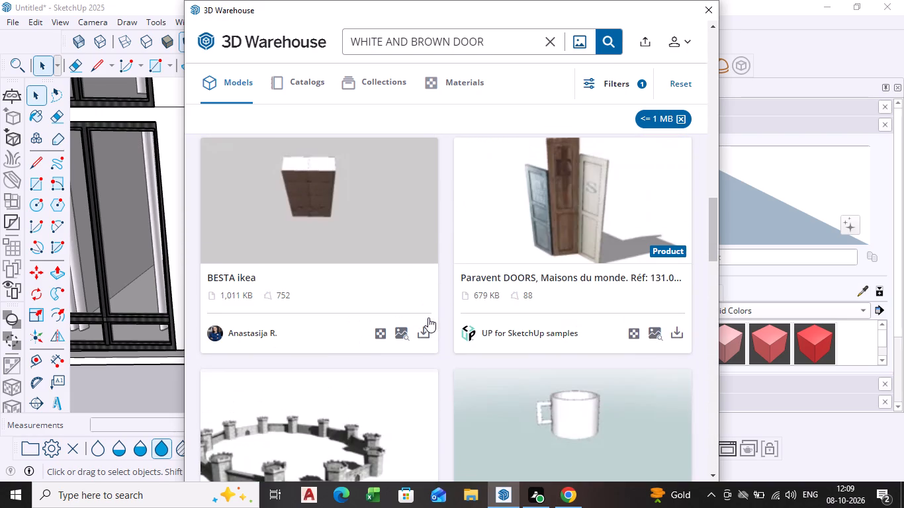
scroll(428, 307, up, 4)
scroll(345, 302, up, 5)
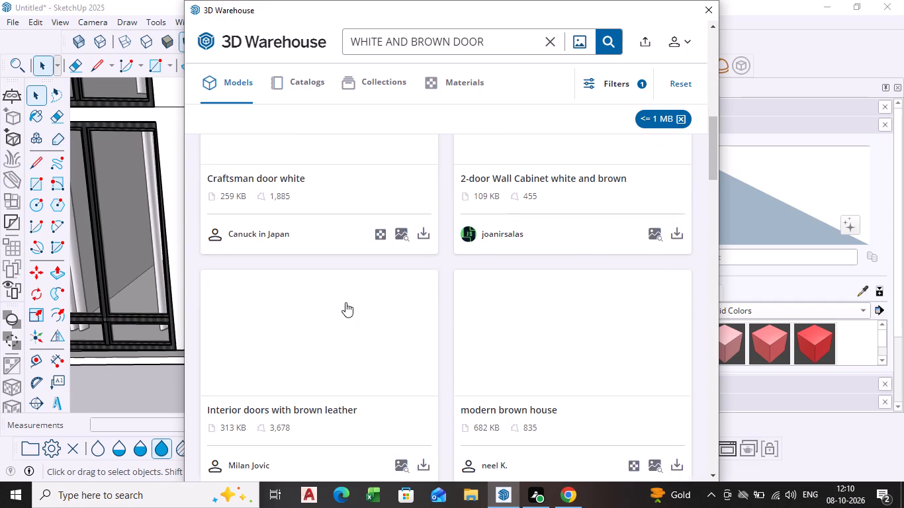
scroll(345, 302, up, 5)
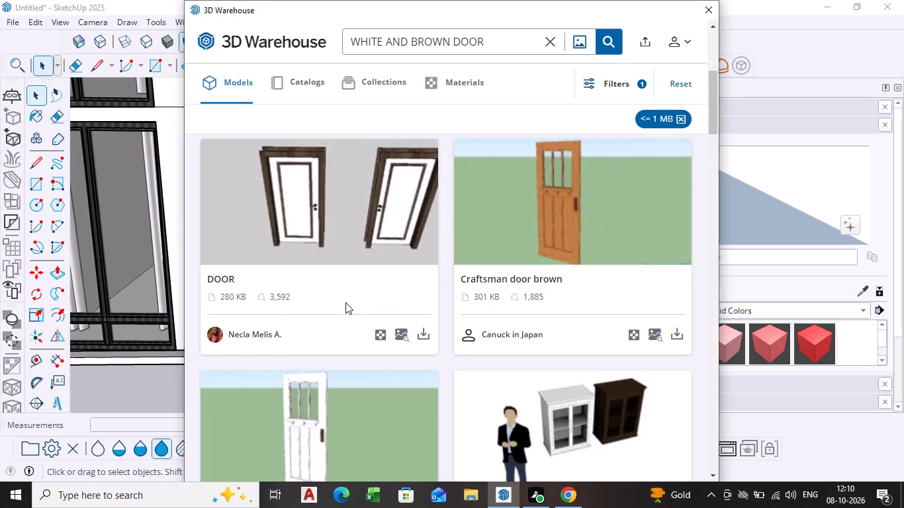
scroll(345, 302, up, 5)
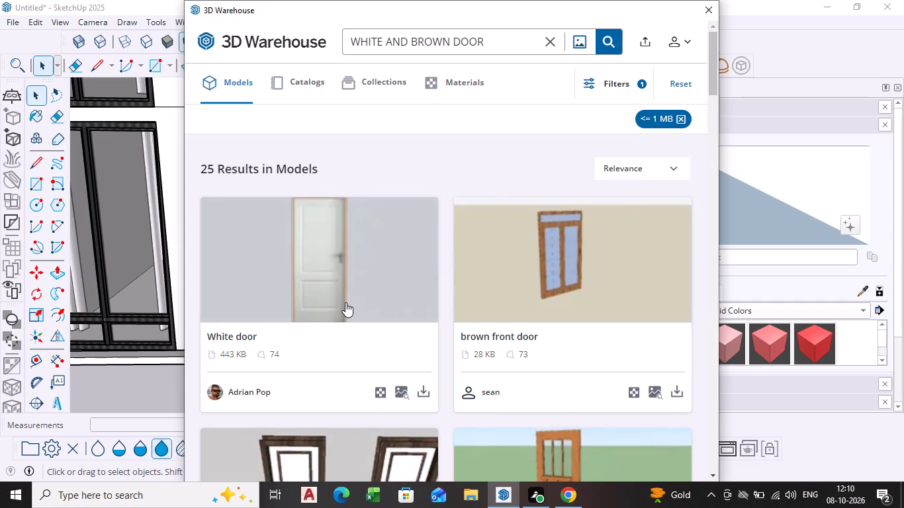
scroll(345, 302, up, 4)
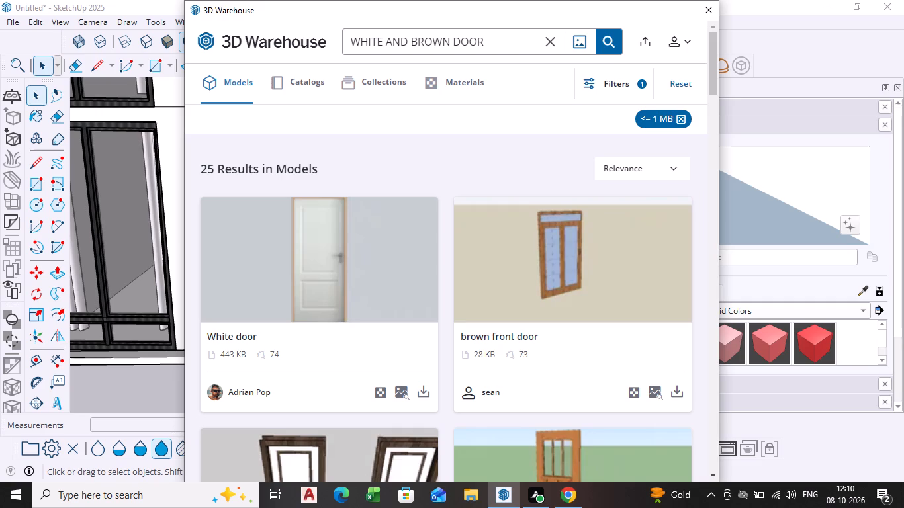
Broaden the model search back to DOOR and look through the results, loading more of them, for a suitable entrance door.
click(408, 42)
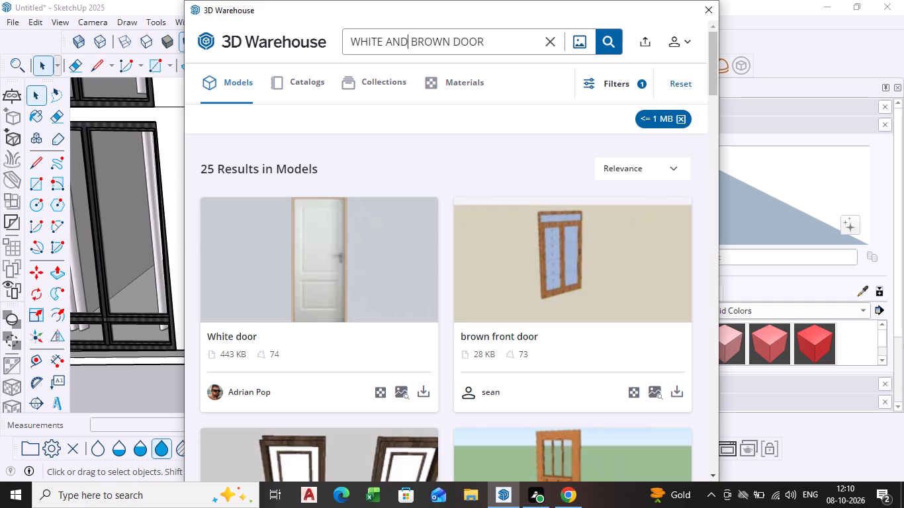
click(453, 42)
key(BackSpace)
key(BackSpace)
key(BackSpace)
key(BackSpace)
key(BackSpace)
key(BackSpace)
key(BackSpace)
key(BackSpace)
key(BackSpace)
key(BackSpace)
key(BackSpace)
key(BackSpace)
key(BackSpace)
key(BackSpace)
key(BackSpace)
key(BackSpace)
key(BackSpace)
key(BackSpace)
key(BackSpace)
key(BackSpace)
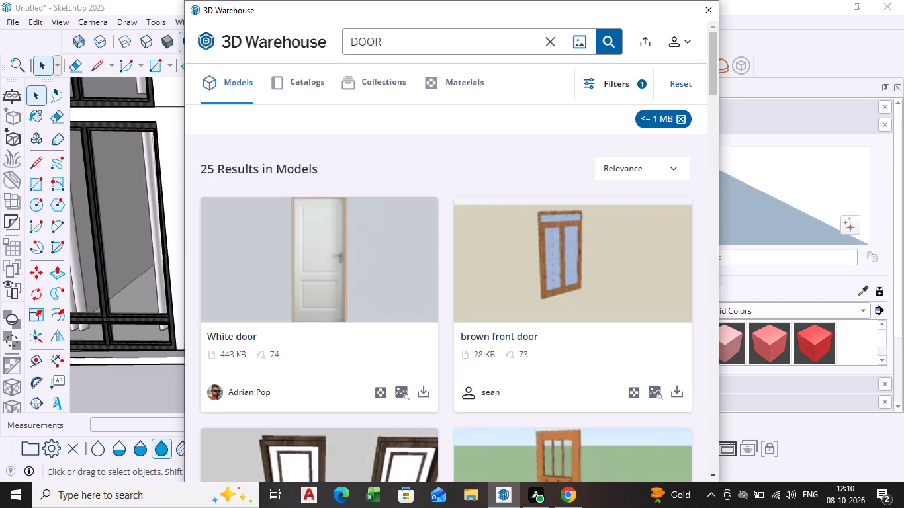
key(Return)
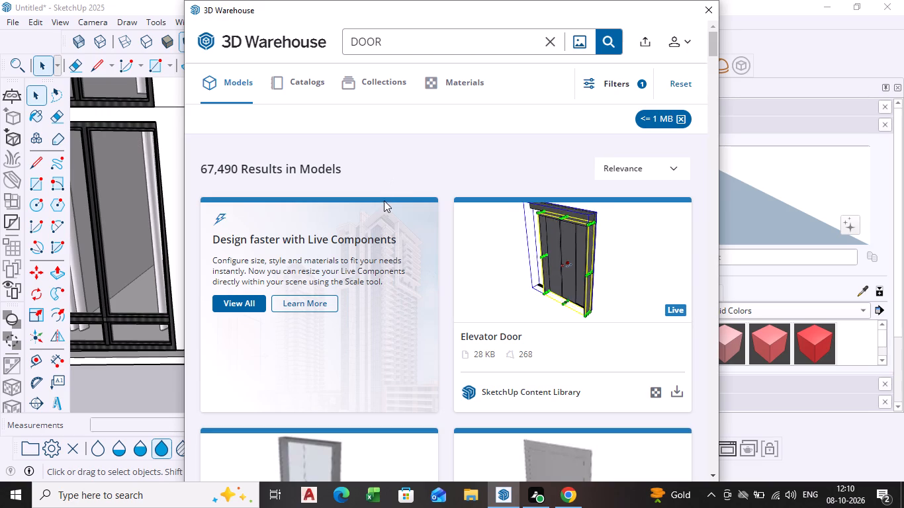
scroll(470, 265, down, 2)
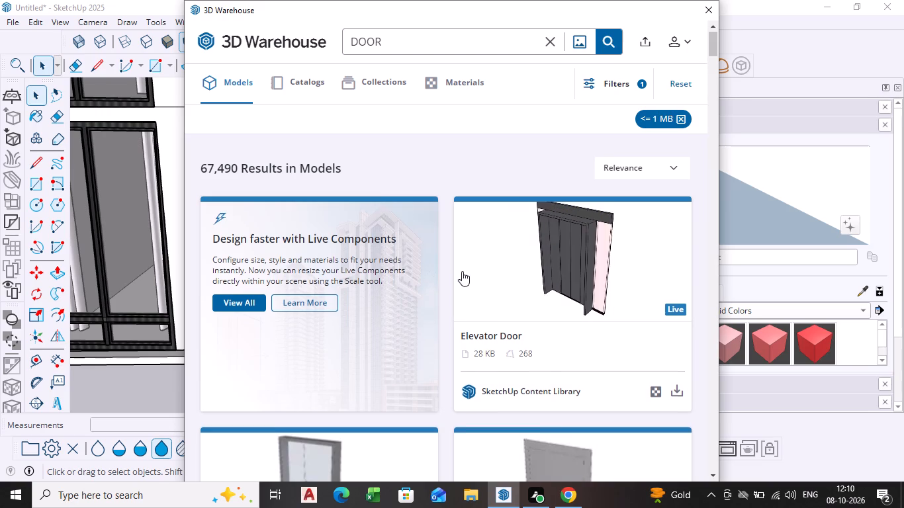
scroll(462, 271, down, 14)
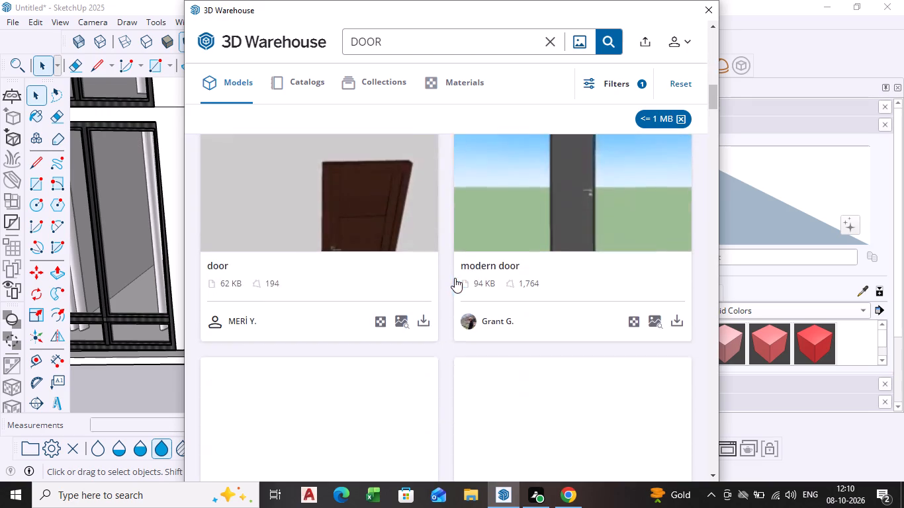
scroll(472, 287, down, 10)
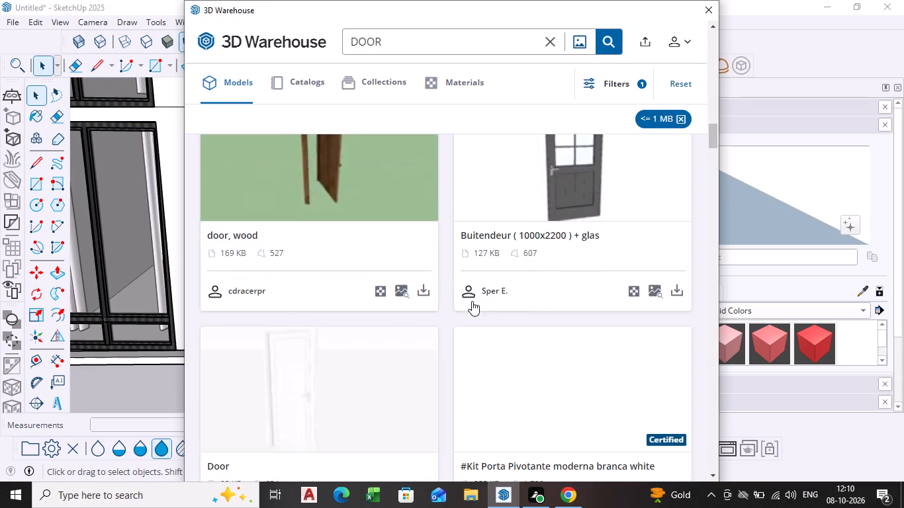
scroll(469, 304, down, 10)
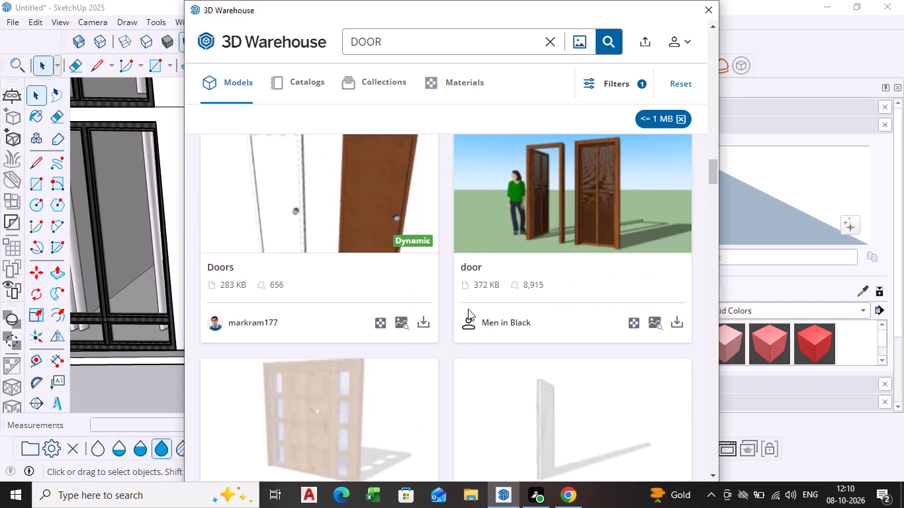
scroll(468, 309, down, 9)
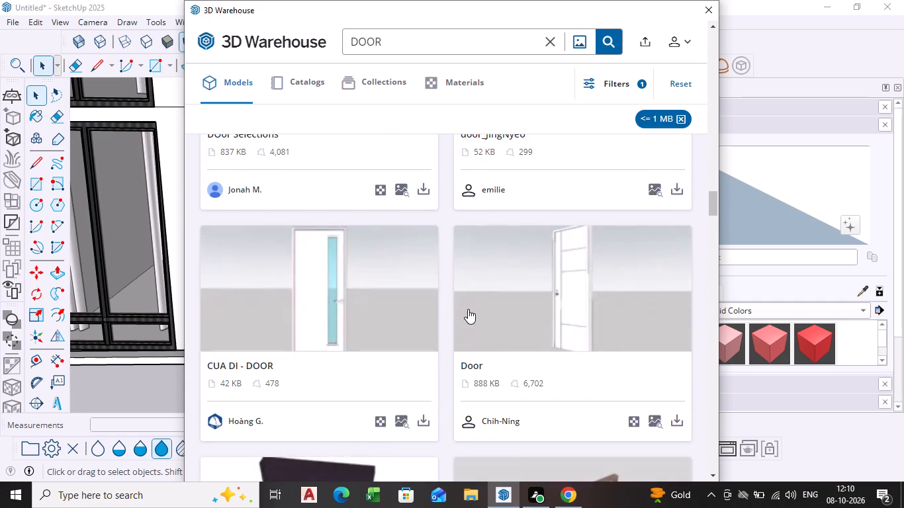
scroll(468, 309, down, 11)
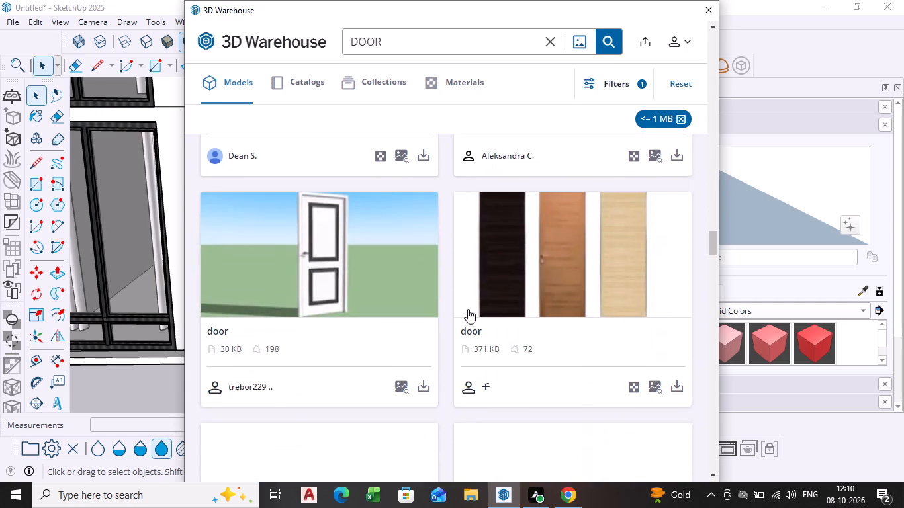
scroll(467, 310, down, 10)
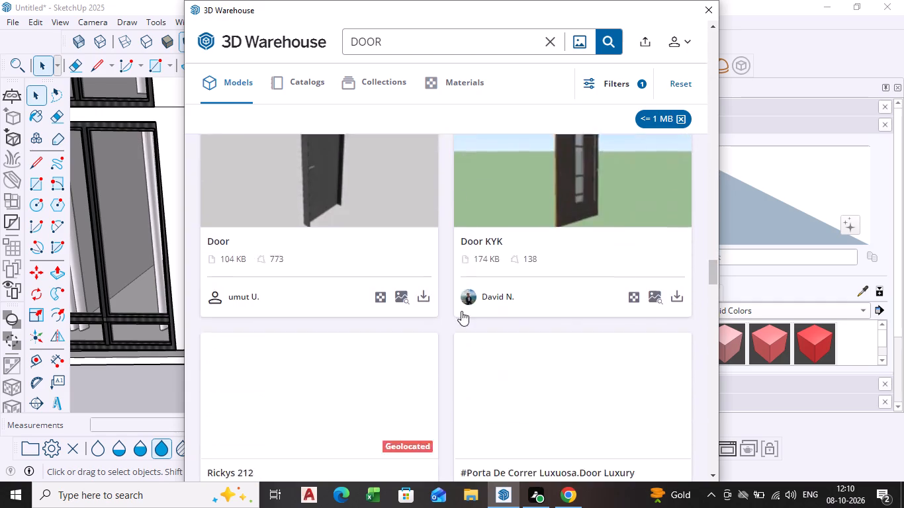
scroll(459, 312, down, 2)
scroll(450, 317, up, 4)
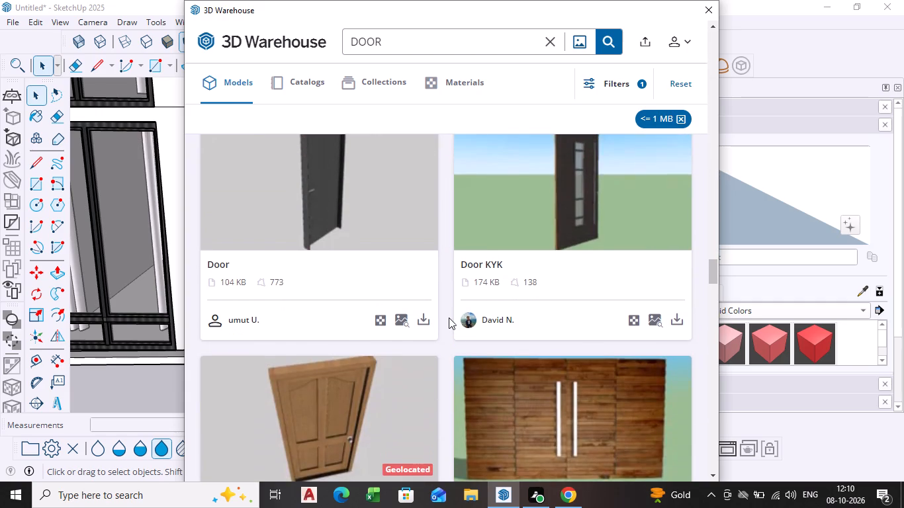
scroll(447, 317, down, 3)
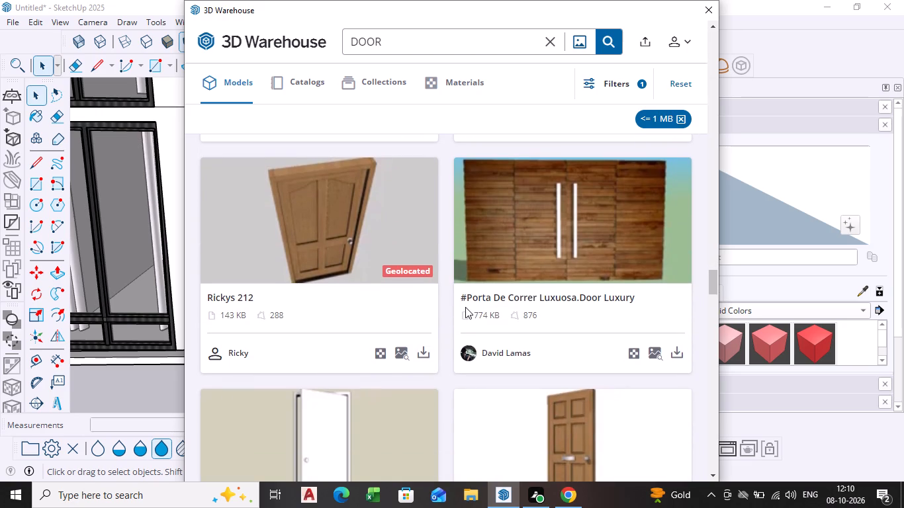
scroll(484, 308, down, 4)
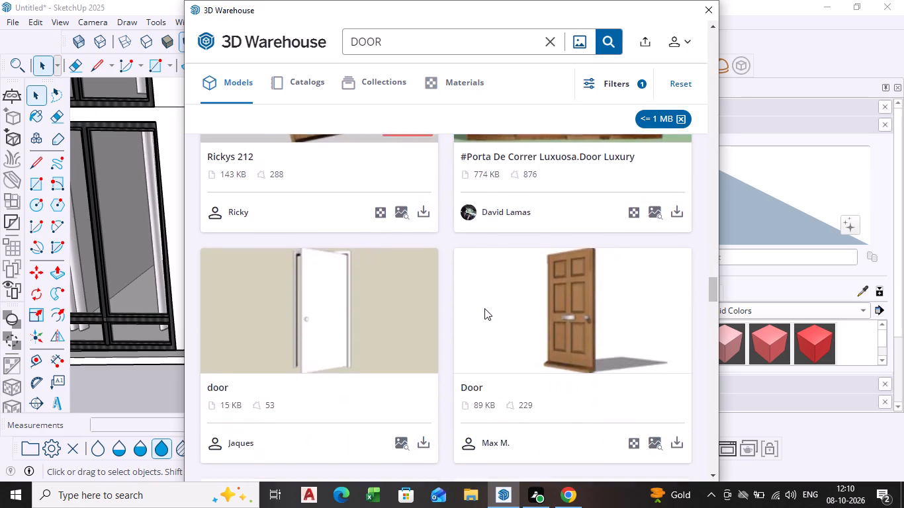
scroll(484, 308, down, 12)
scroll(538, 333, up, 3)
scroll(538, 333, down, 4)
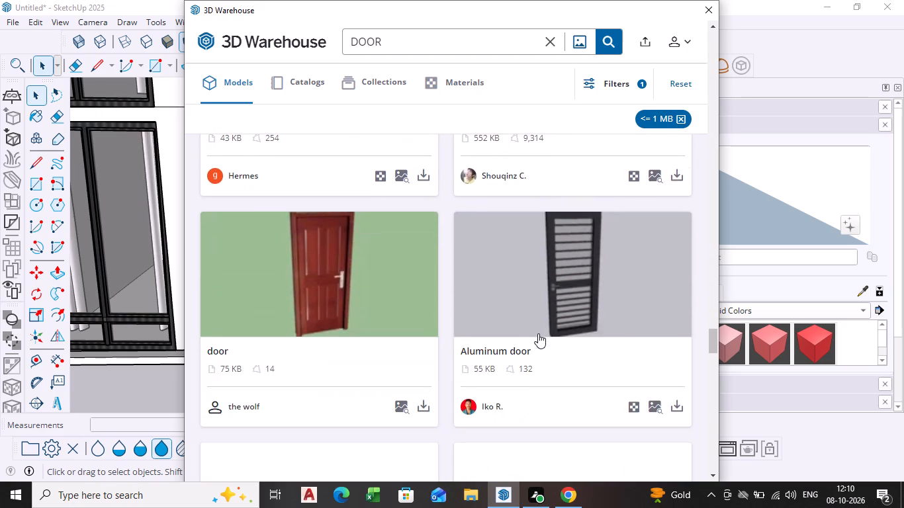
scroll(538, 333, down, 8)
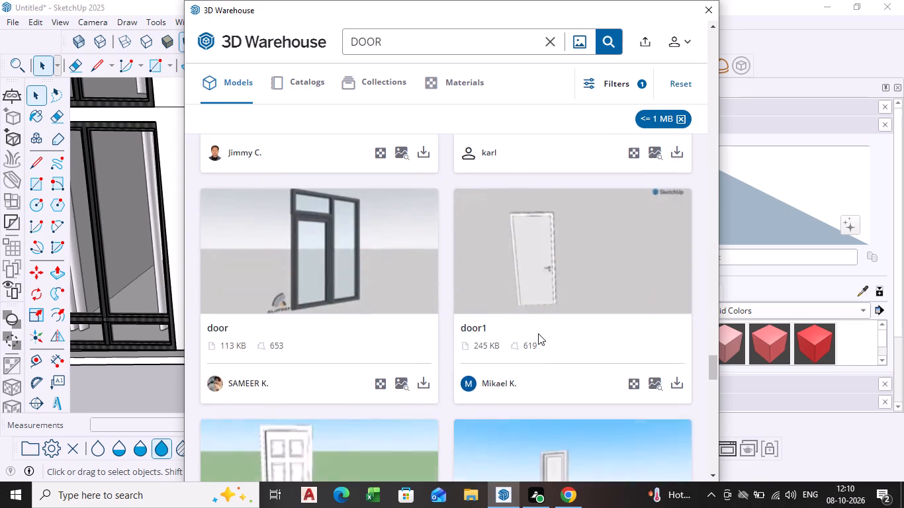
scroll(538, 333, down, 9)
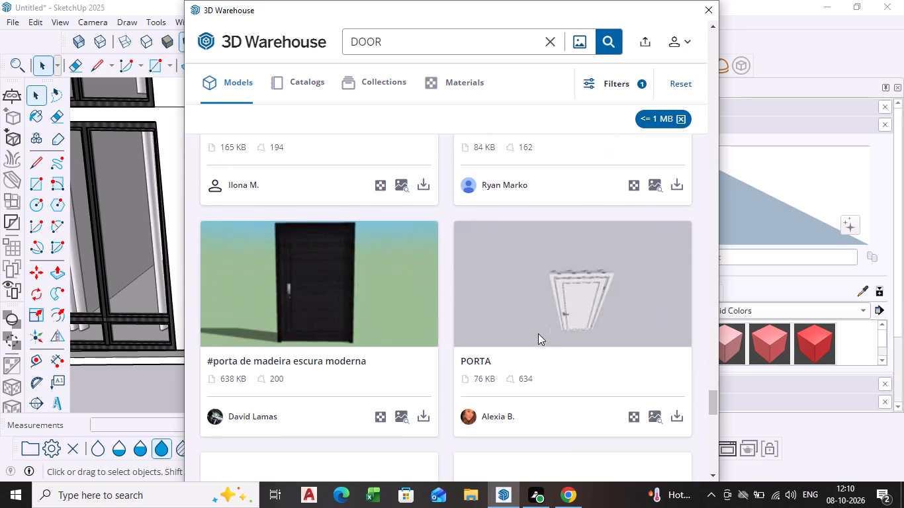
scroll(538, 333, down, 11)
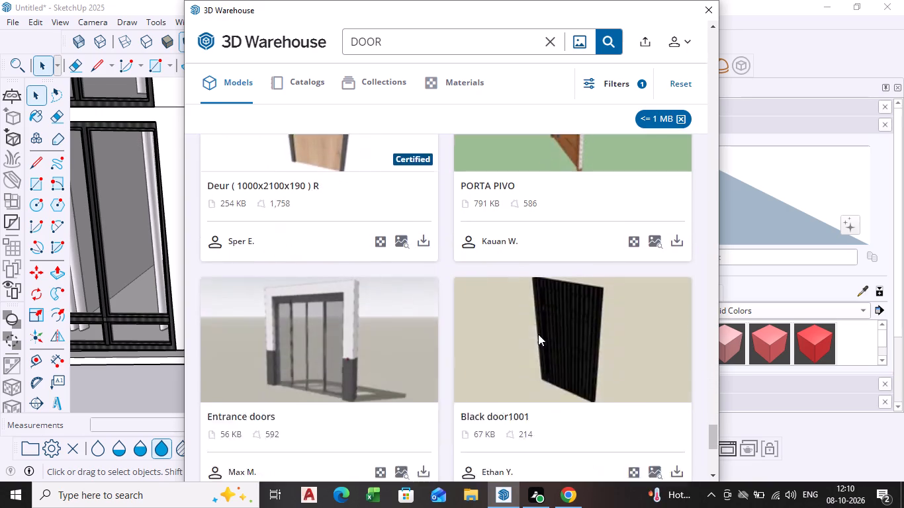
scroll(535, 335, down, 6)
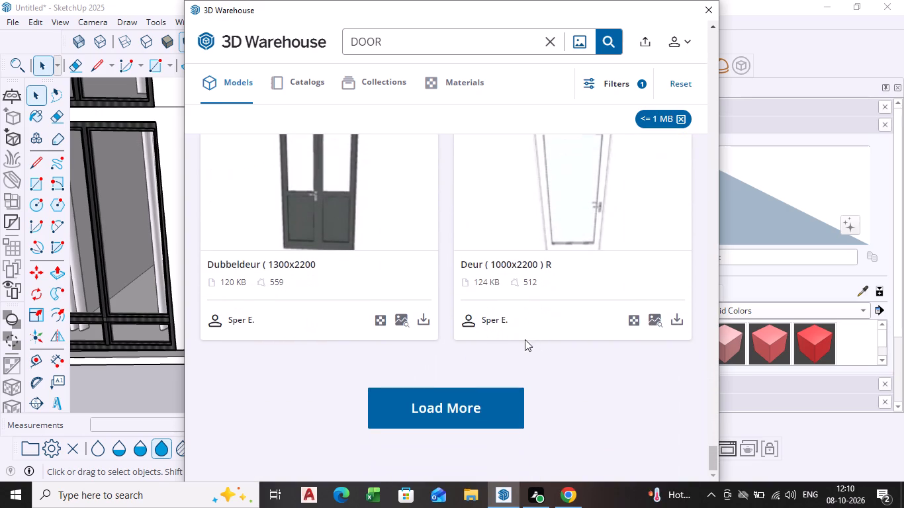
click(444, 396)
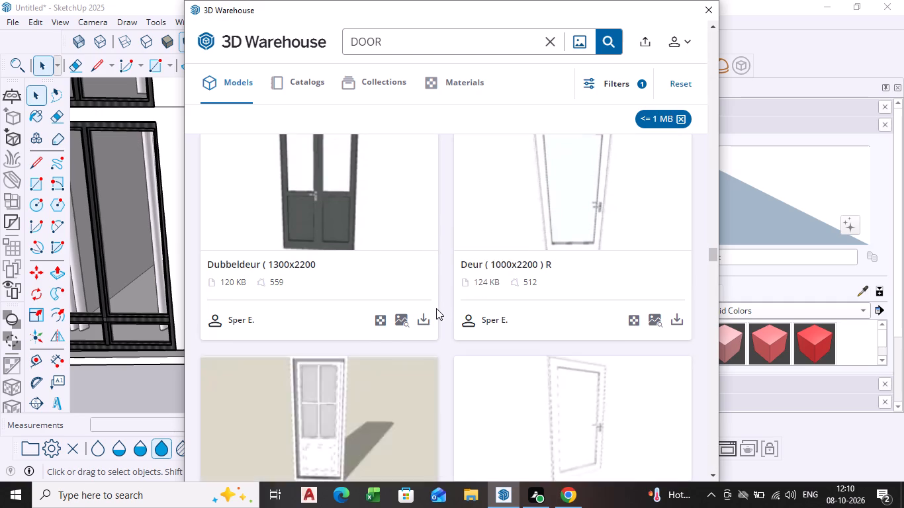
scroll(436, 308, down, 16)
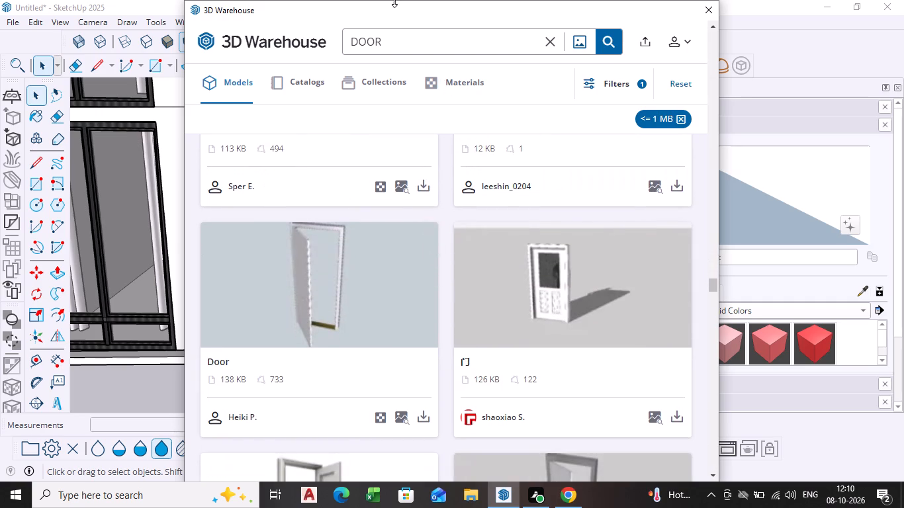
Search the models for BROWN DOOR and look through all the results for a suitable brown entrance door.
click(353, 39)
key(space)
text(BR)
key(o)
key(w)
key(n)
key(space)
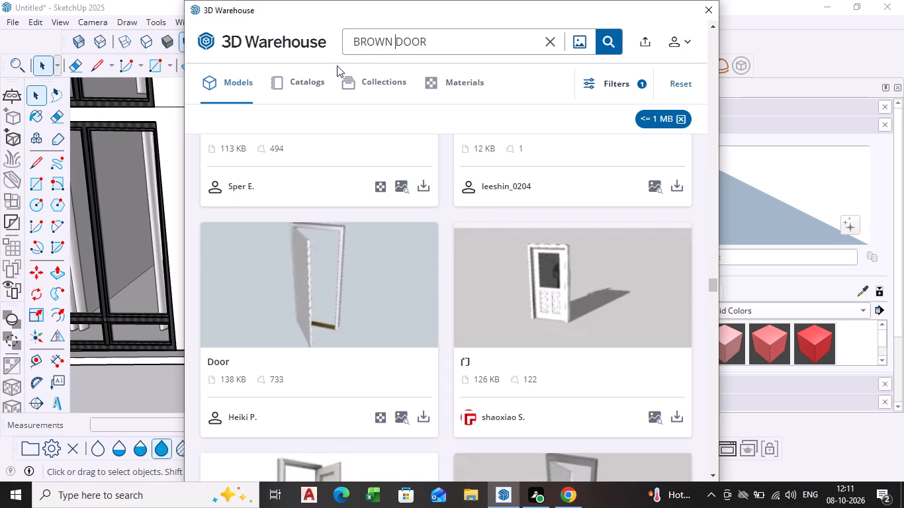
key(Return)
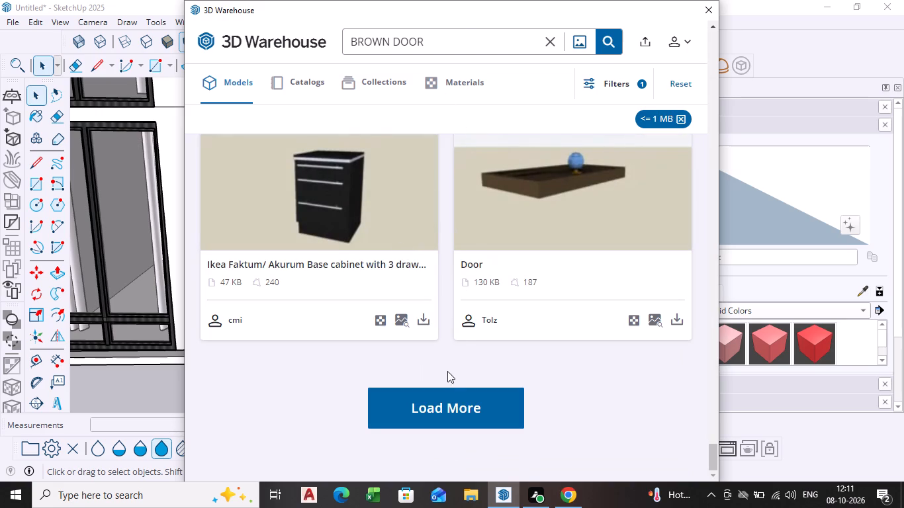
scroll(471, 301, up, 11)
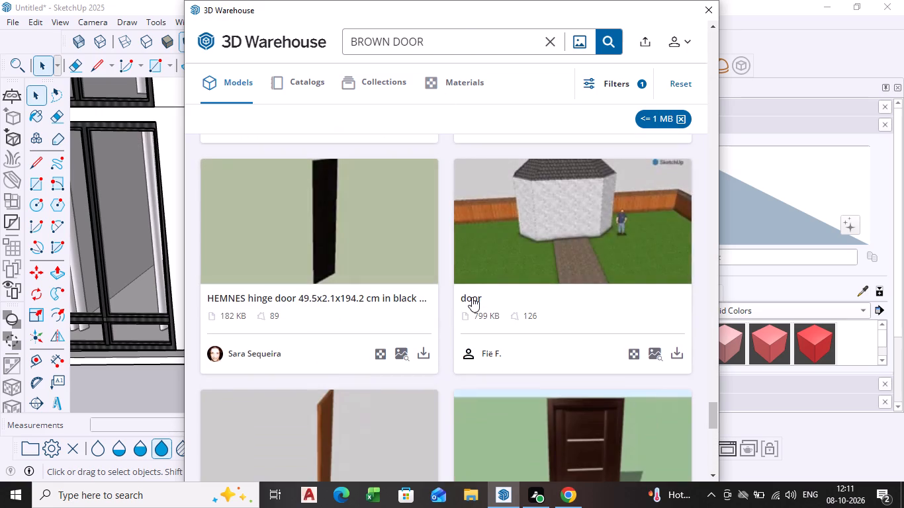
scroll(472, 297, up, 14)
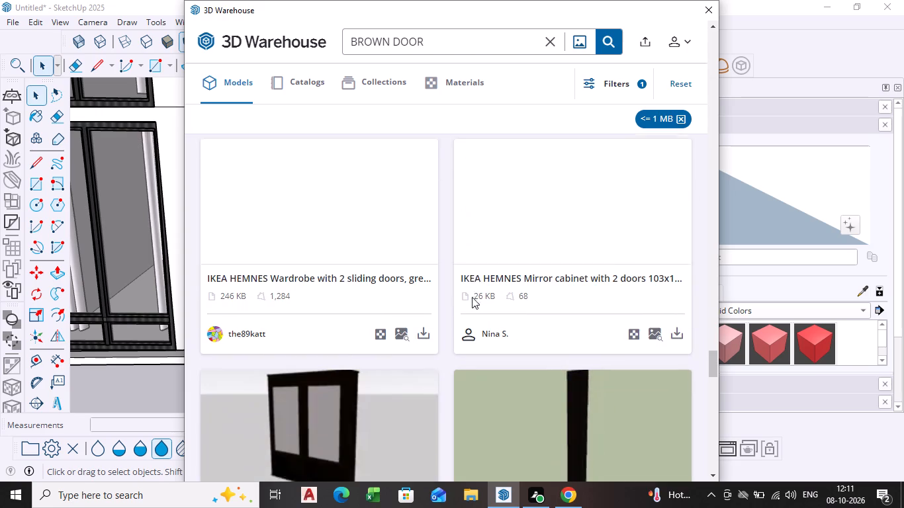
scroll(472, 297, up, 6)
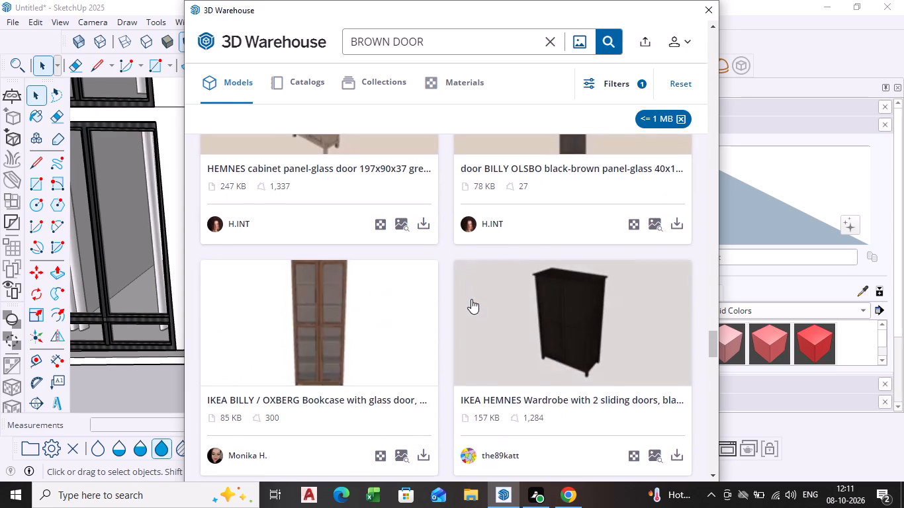
scroll(471, 299, up, 11)
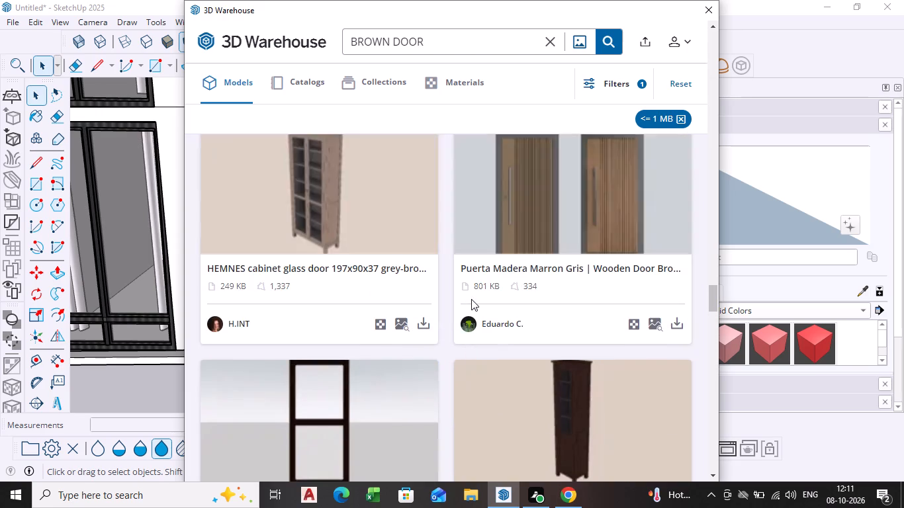
scroll(471, 299, up, 9)
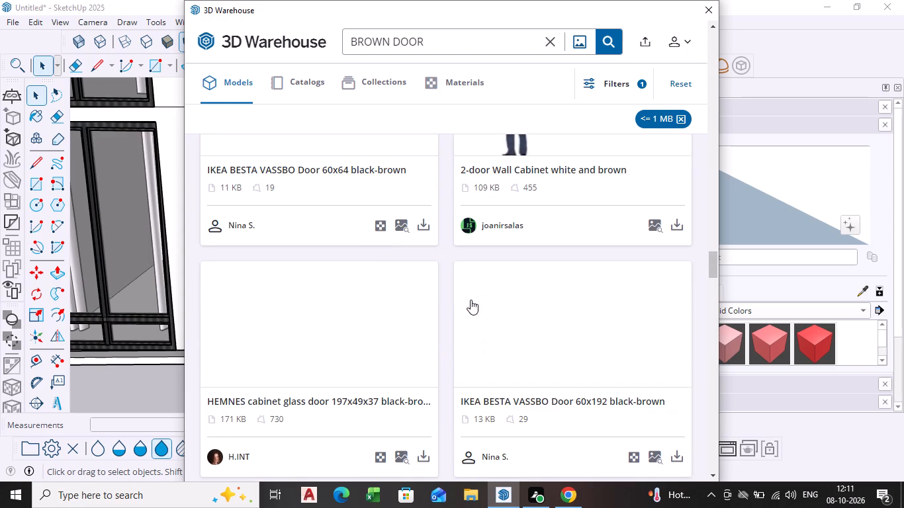
scroll(471, 300, up, 9)
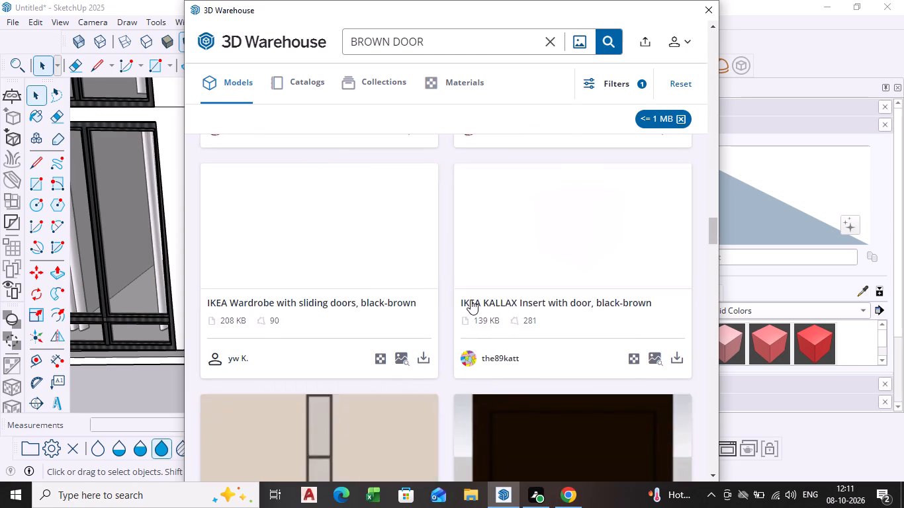
scroll(471, 300, up, 12)
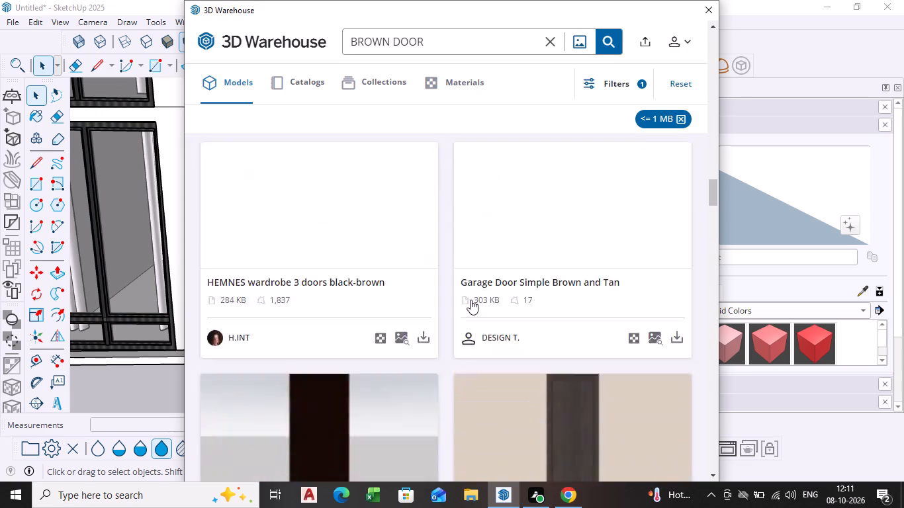
scroll(471, 300, up, 11)
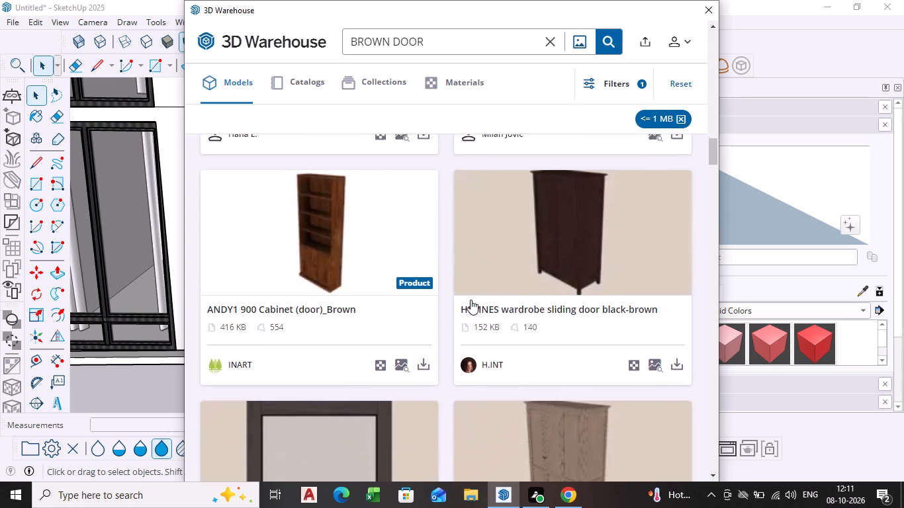
scroll(471, 300, up, 11)
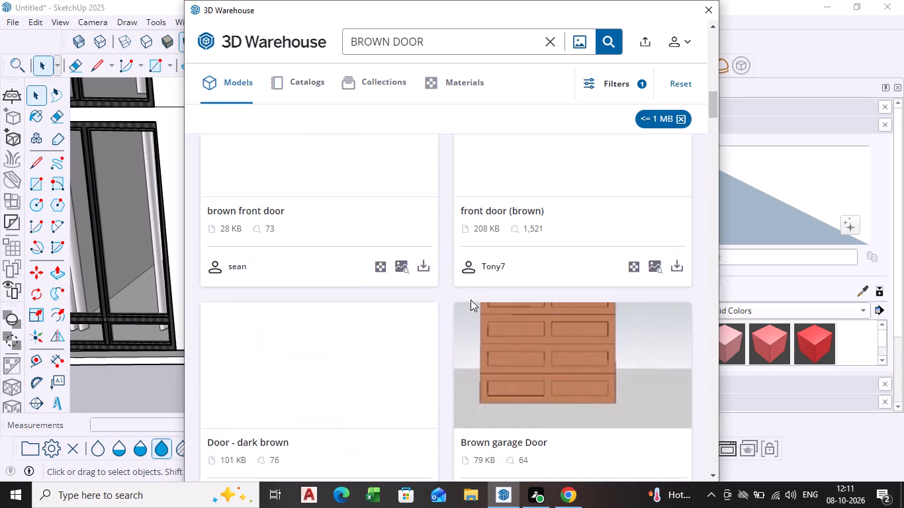
scroll(471, 300, up, 7)
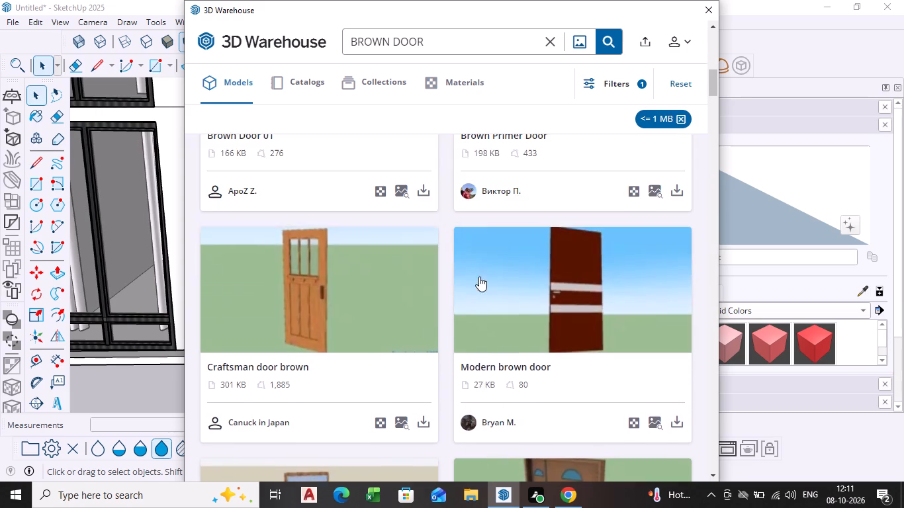
scroll(479, 276, up, 7)
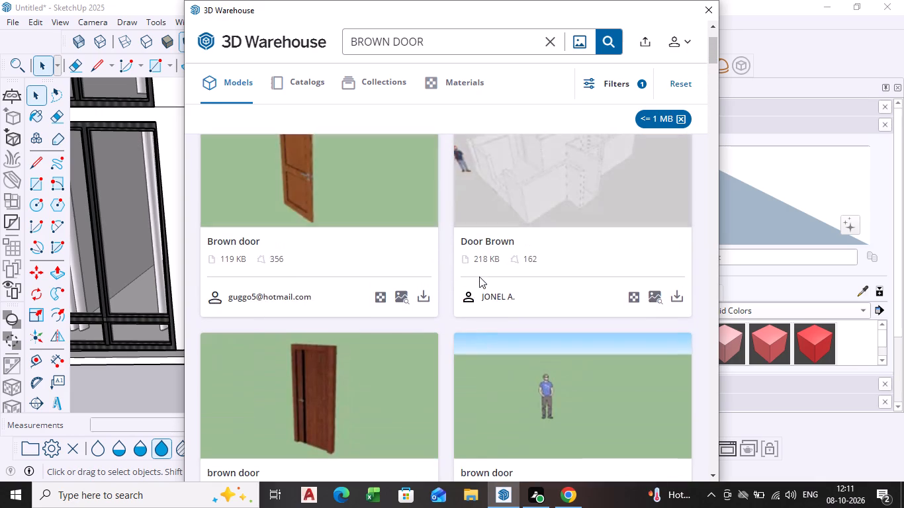
scroll(479, 276, up, 12)
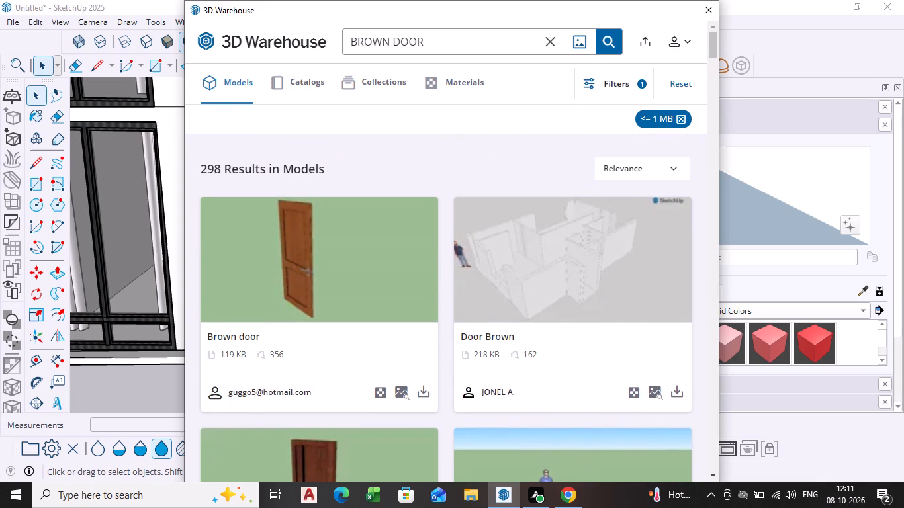
Broaden the model search back to DOOR and look through the first results for a suitable entrance door.
click(387, 44)
key(BackSpace)
key(BackSpace)
key(BackSpace)
key(BackSpace)
key(BackSpace)
key(BackSpace)
key(BackSpace)
key(BackSpace)
key(BackSpace)
key(BackSpace)
key(BackSpace)
key(BackSpace)
key(Return)
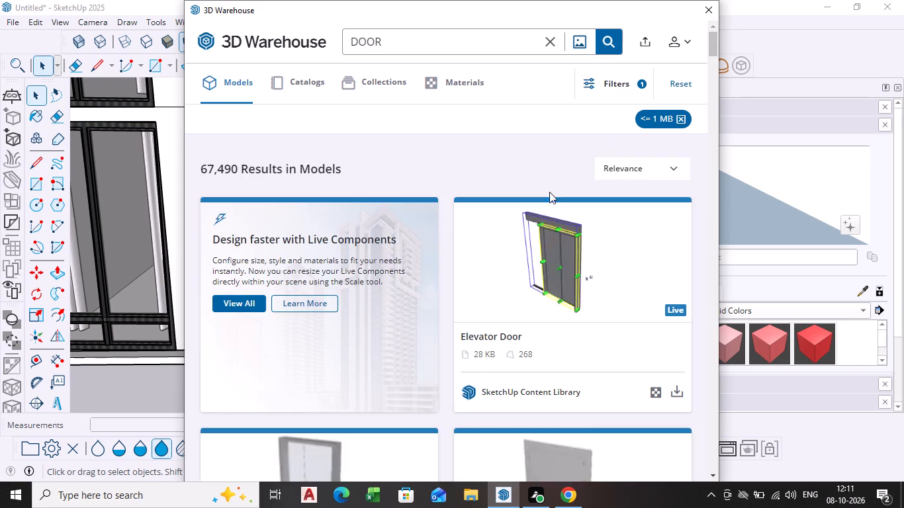
scroll(545, 211, down, 12)
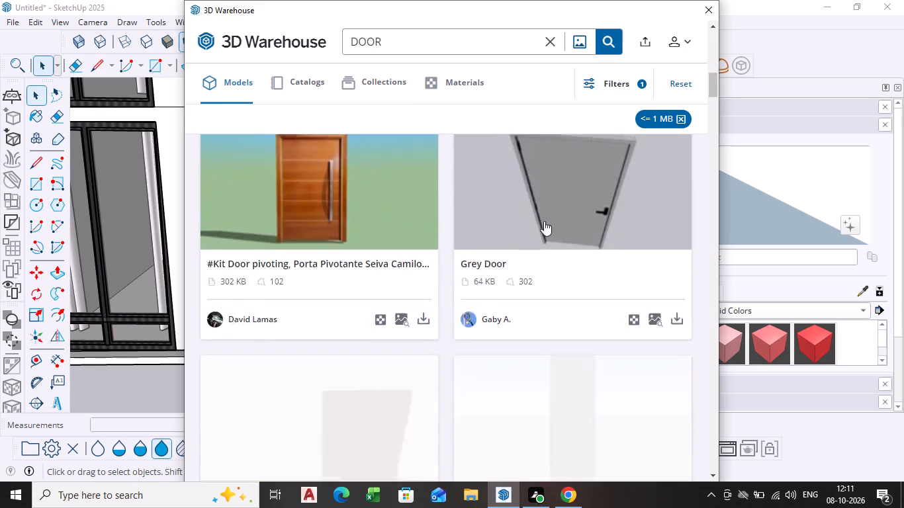
scroll(544, 222, down, 4)
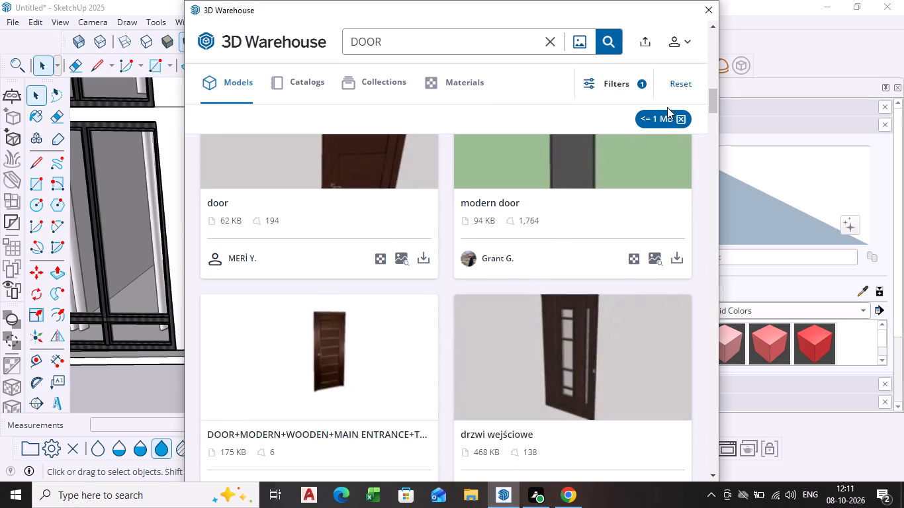
Remove the <= 1 MB file-size filter from the DOOR search and look through the unfiltered results for a suitable entrance door.
click(679, 119)
scroll(599, 218, down, 4)
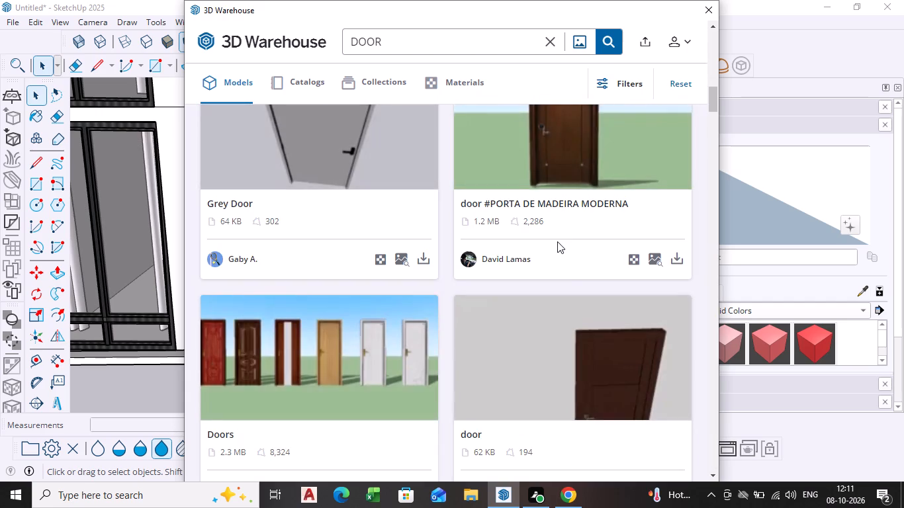
scroll(557, 241, down, 8)
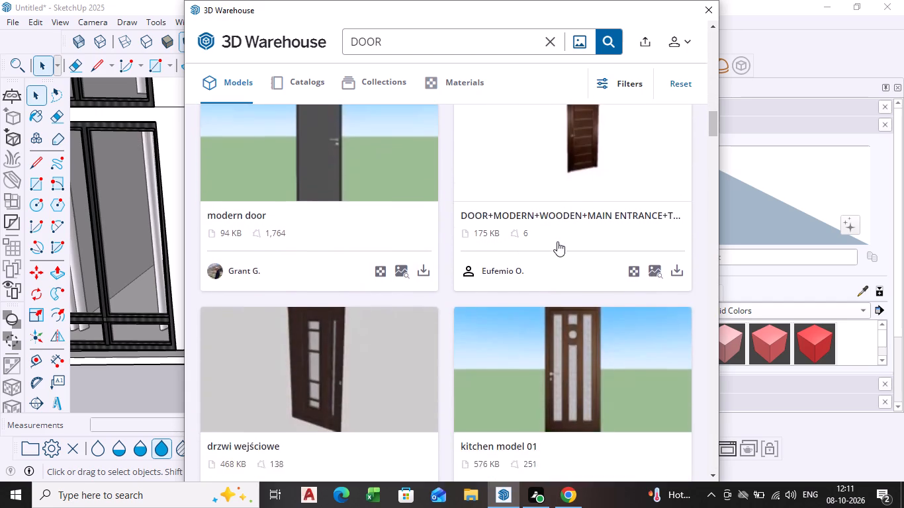
scroll(557, 241, down, 5)
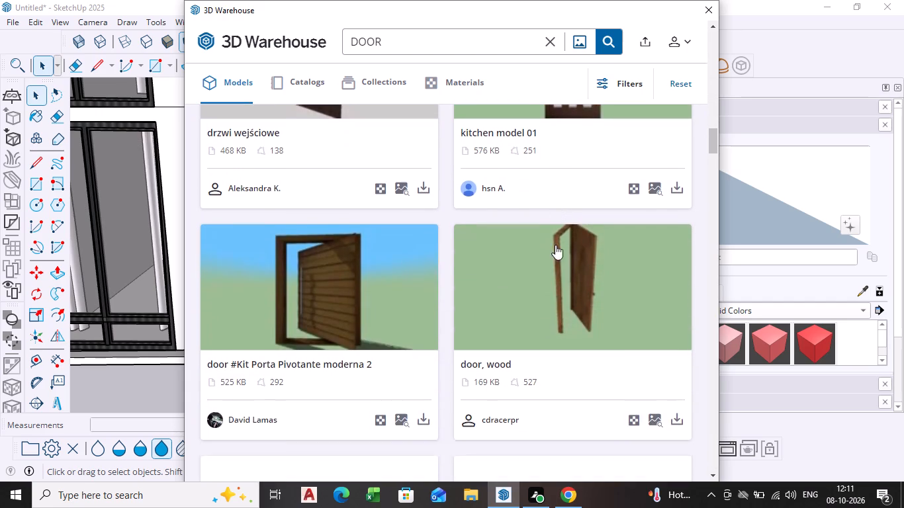
scroll(520, 275, down, 1)
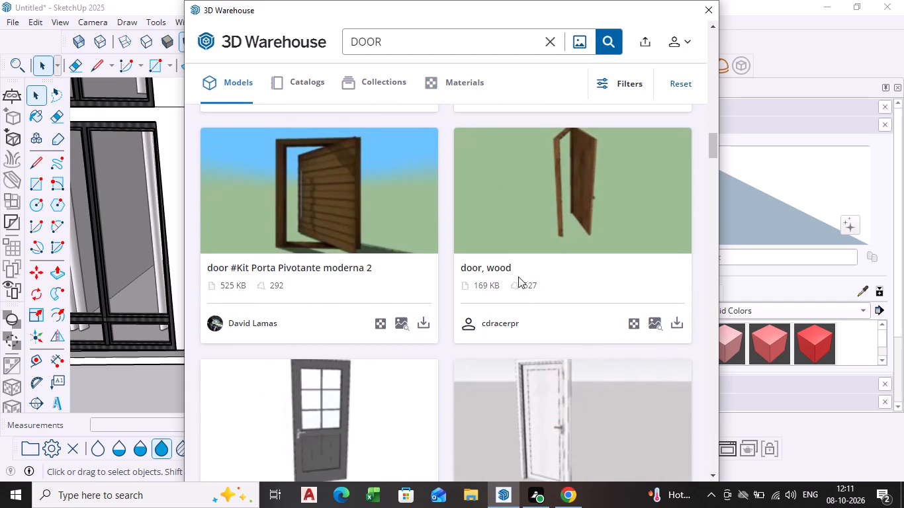
scroll(518, 276, down, 3)
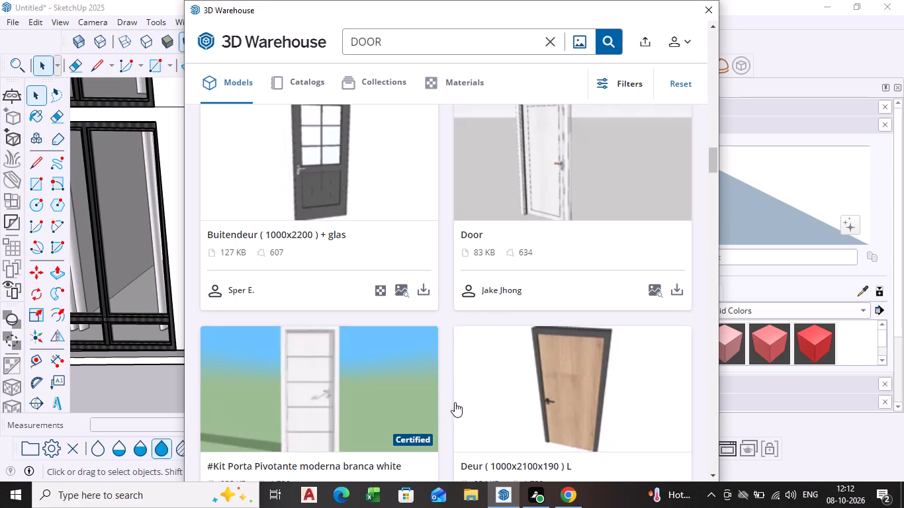
scroll(455, 398, down, 2)
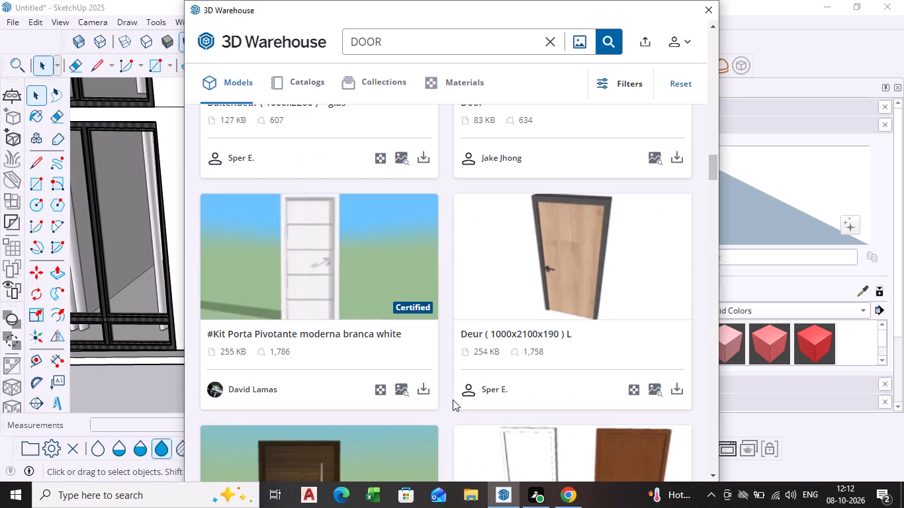
scroll(453, 400, down, 4)
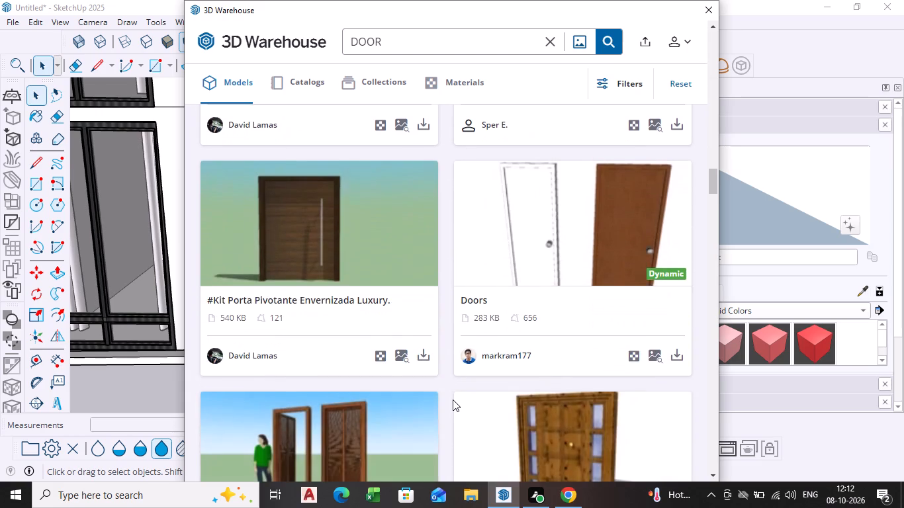
scroll(453, 400, down, 4)
scroll(375, 383, down, 2)
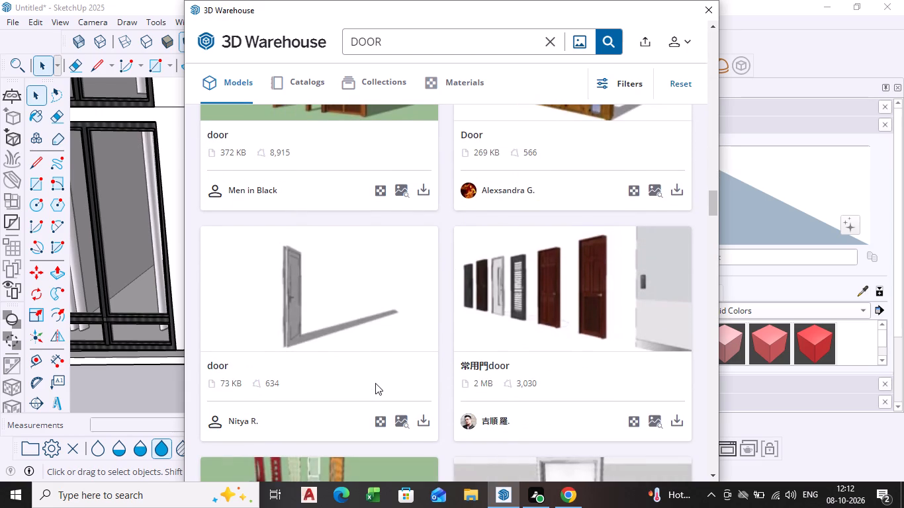
scroll(375, 383, down, 1)
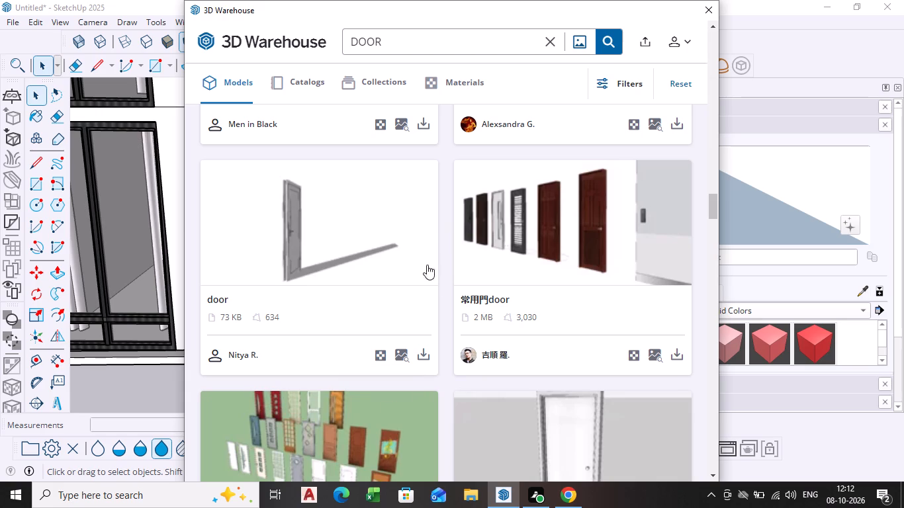
scroll(412, 314, down, 7)
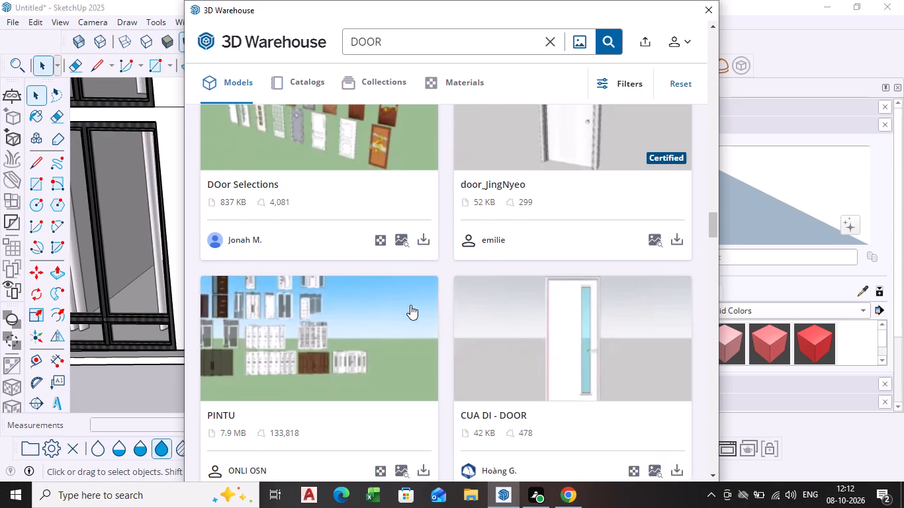
scroll(410, 305, down, 4)
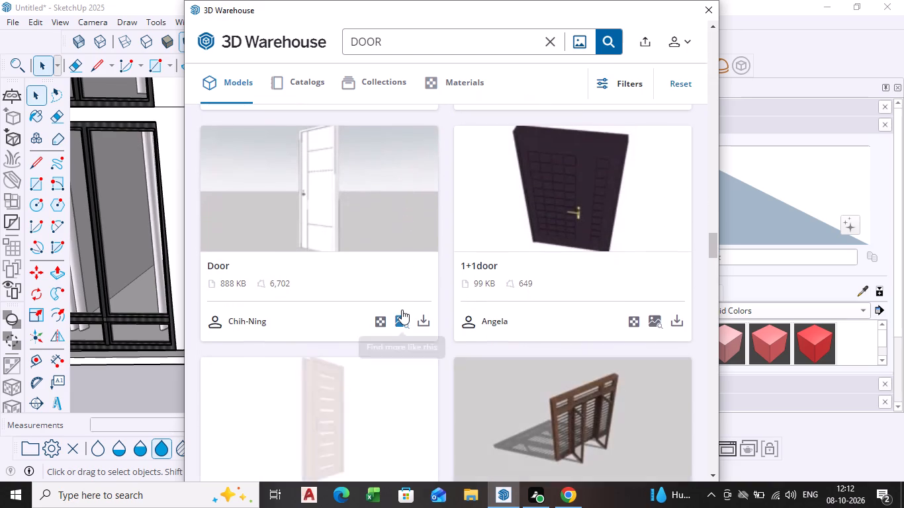
scroll(402, 310, down, 7)
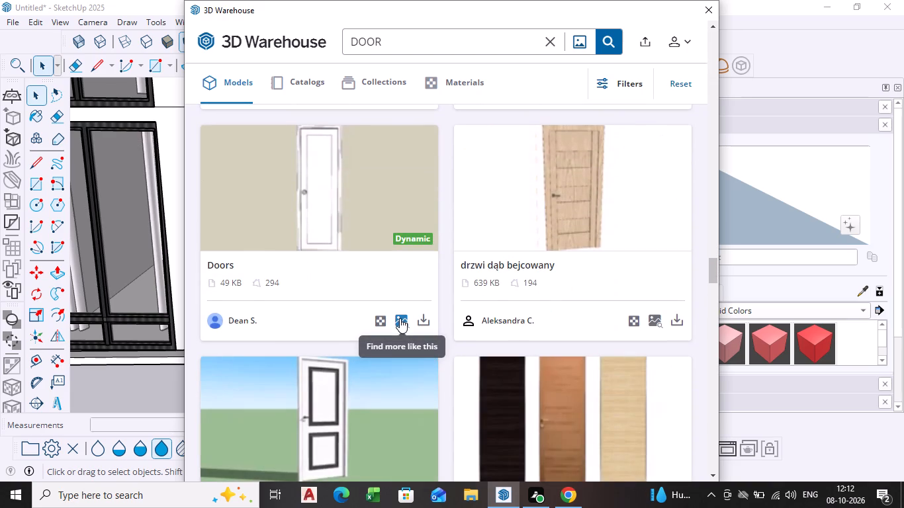
scroll(396, 322, down, 7)
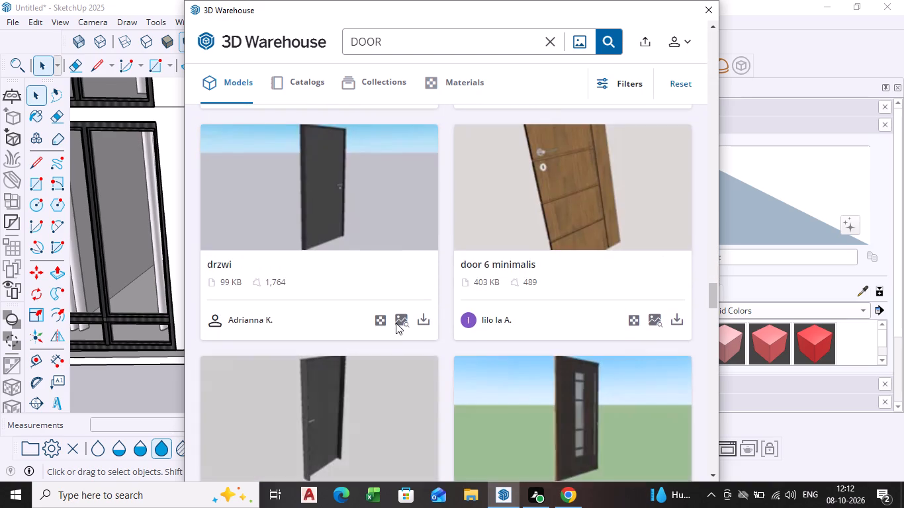
scroll(396, 323, down, 11)
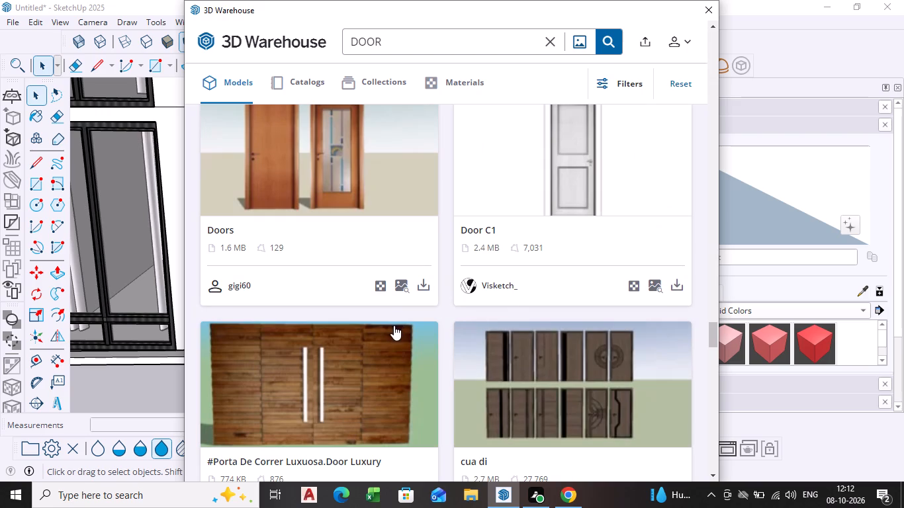
scroll(385, 343, down, 3)
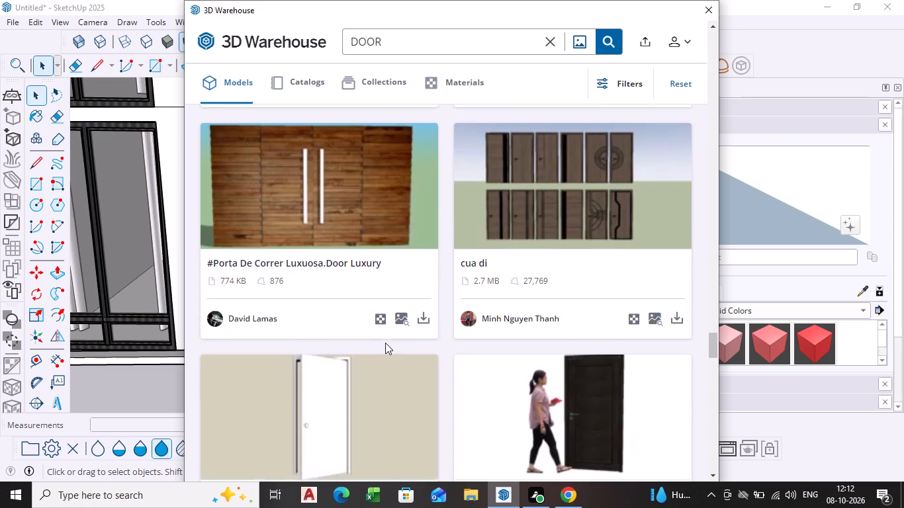
scroll(385, 343, down, 6)
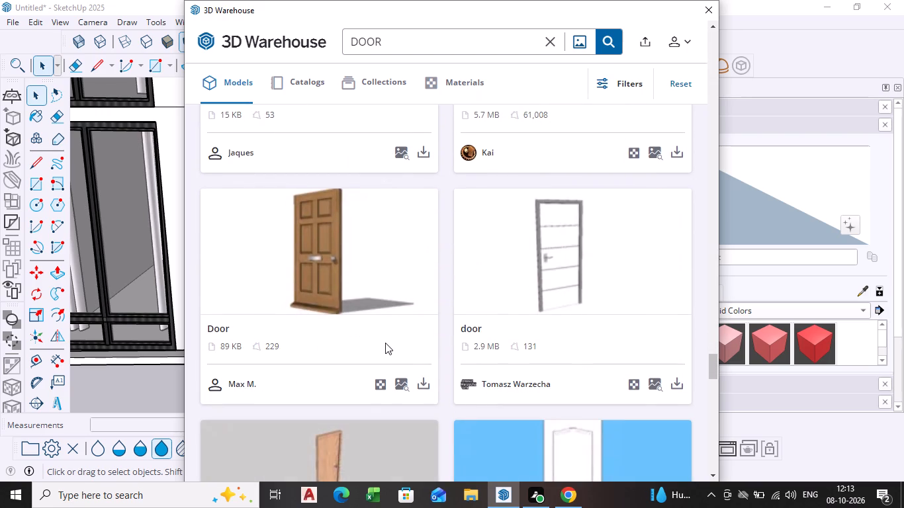
scroll(385, 343, down, 4)
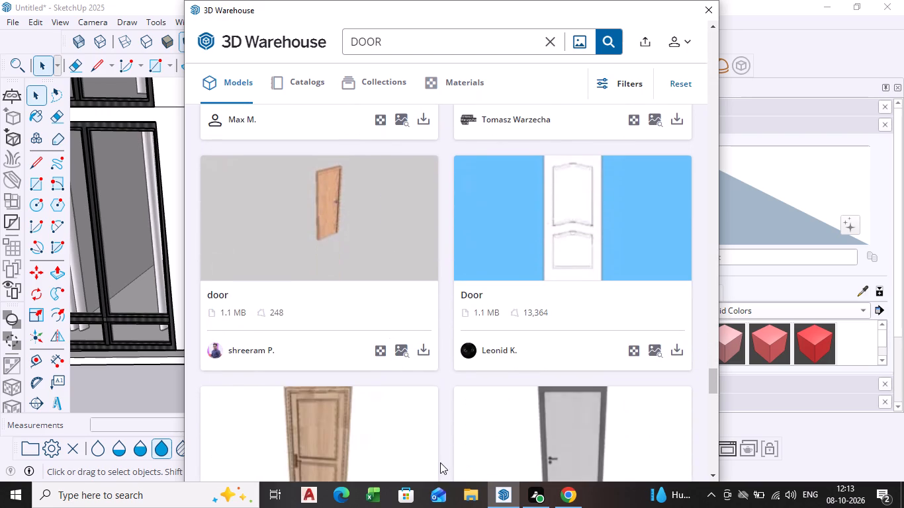
scroll(418, 360, down, 8)
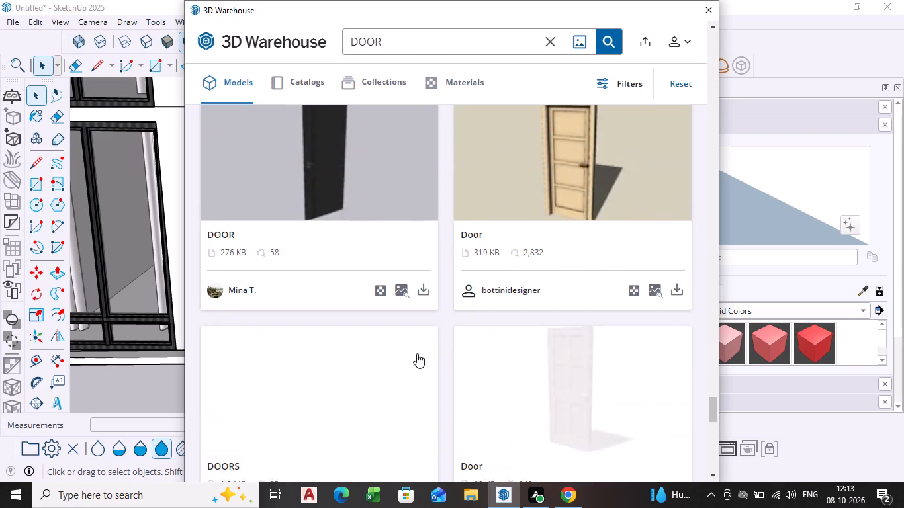
scroll(412, 340, up, 1)
scroll(409, 337, down, 7)
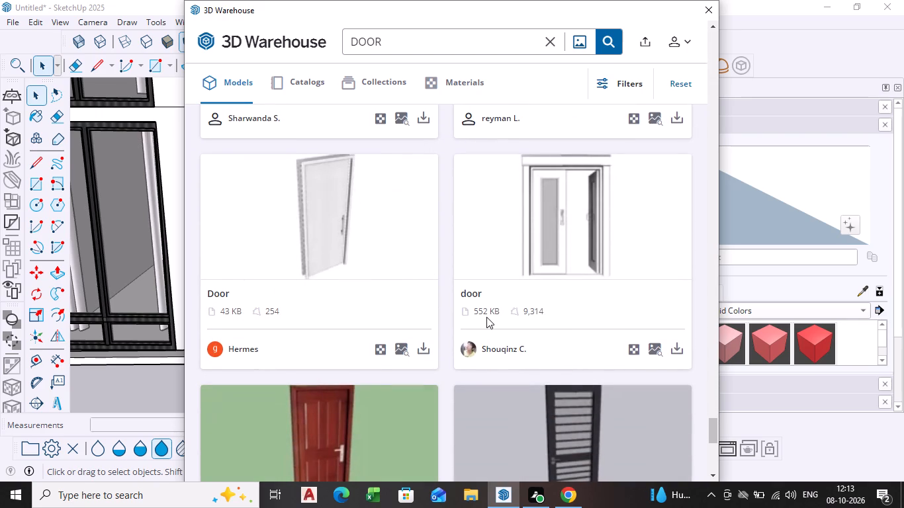
scroll(495, 317, down, 8)
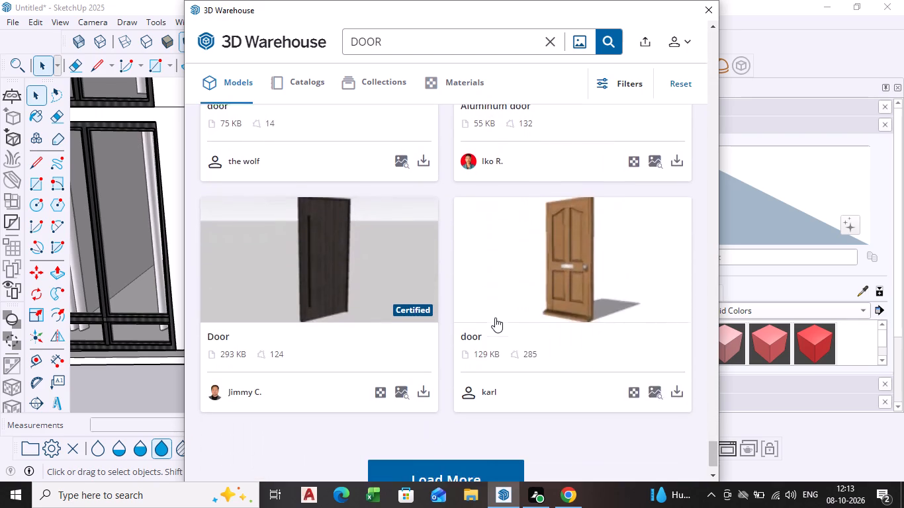
scroll(495, 317, down, 2)
Load more DOOR results and look through them for a suitable entrance door for the ground-floor opening.
click(455, 400)
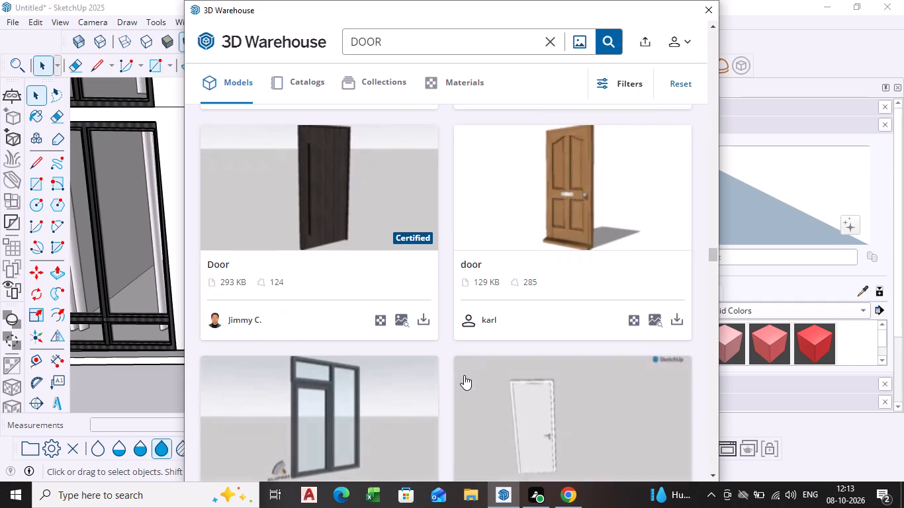
scroll(453, 335, down, 7)
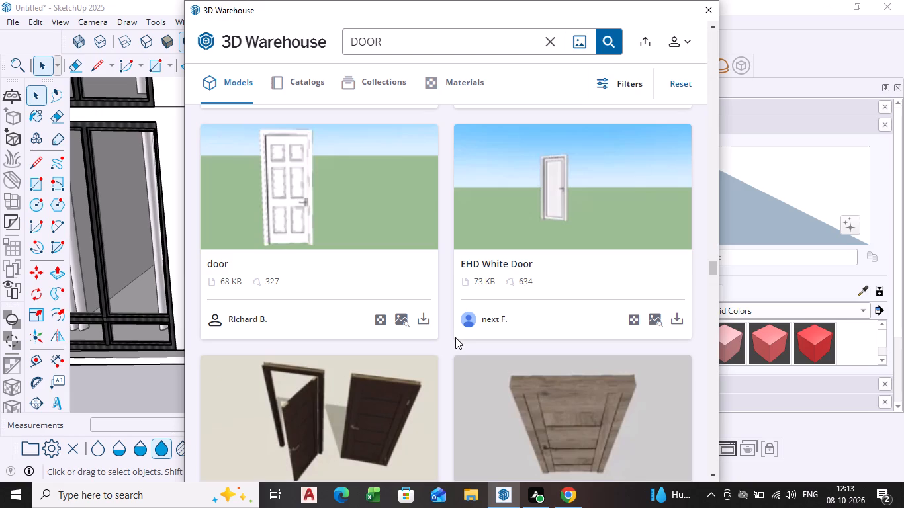
scroll(455, 329, down, 2)
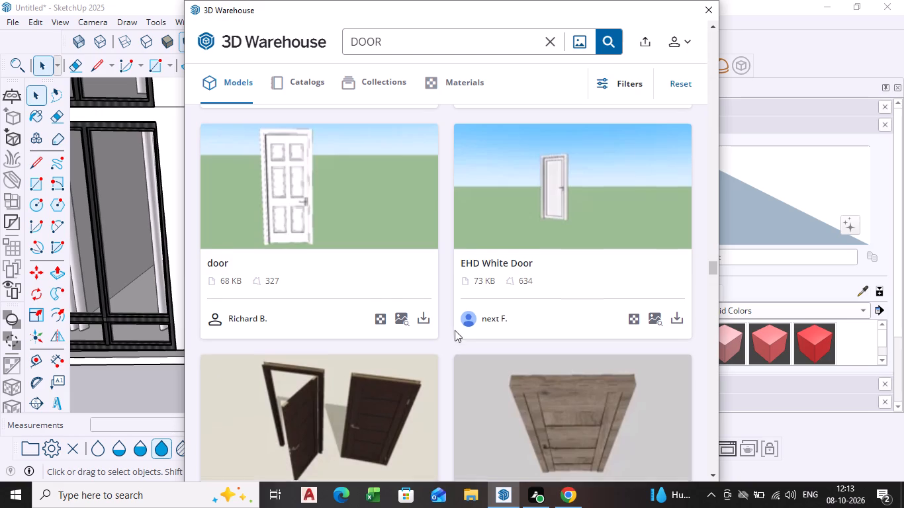
scroll(455, 330, down, 2)
scroll(581, 308, down, 4)
scroll(458, 356, down, 8)
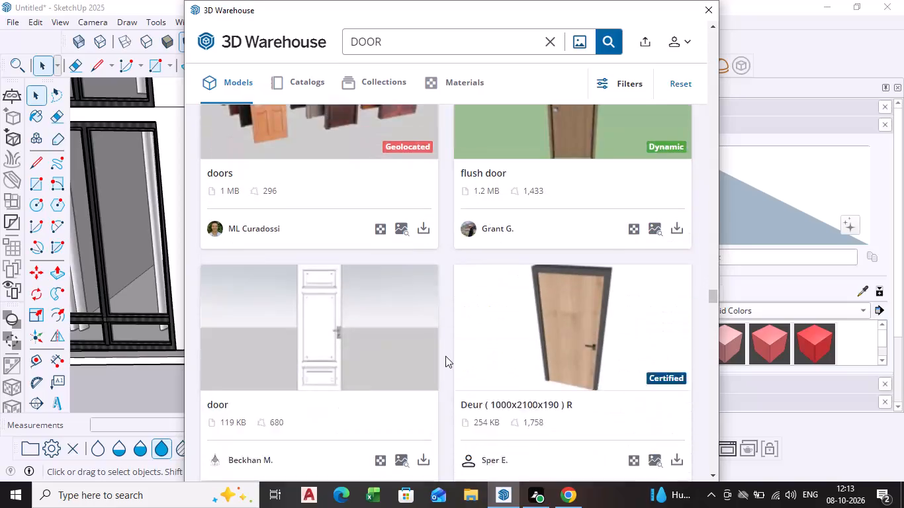
scroll(445, 357, down, 8)
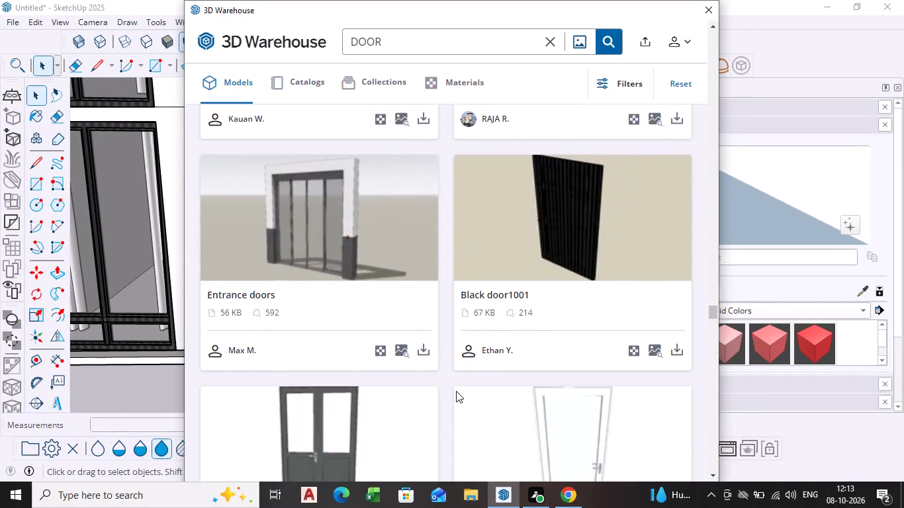
scroll(406, 329, down, 5)
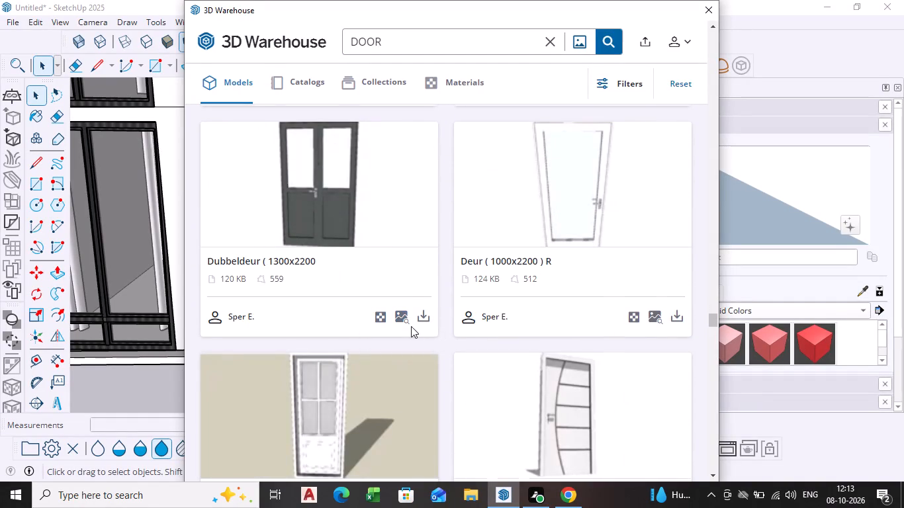
scroll(411, 326, down, 5)
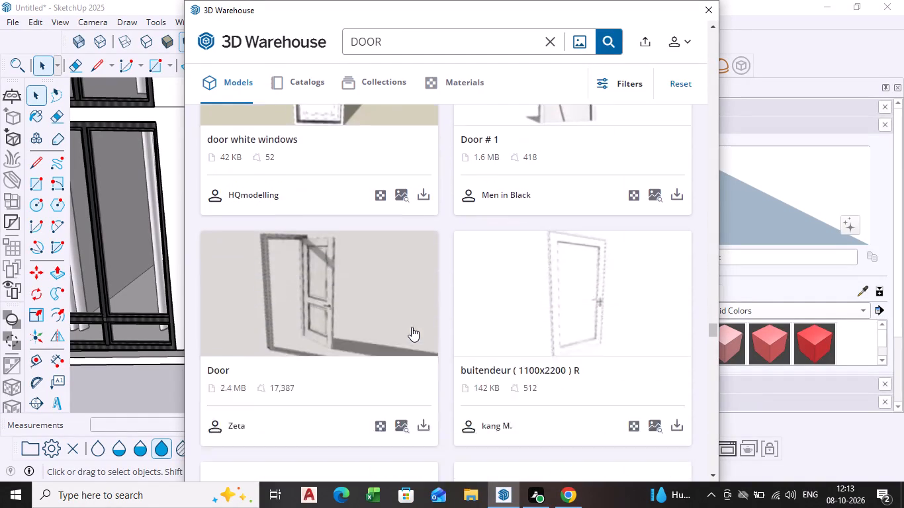
scroll(412, 327, down, 4)
scroll(508, 266, down, 2)
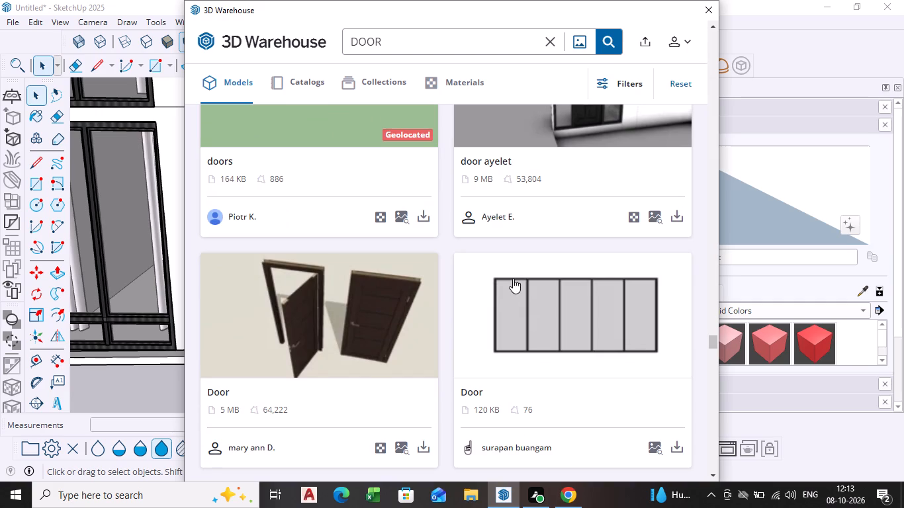
scroll(519, 286, down, 6)
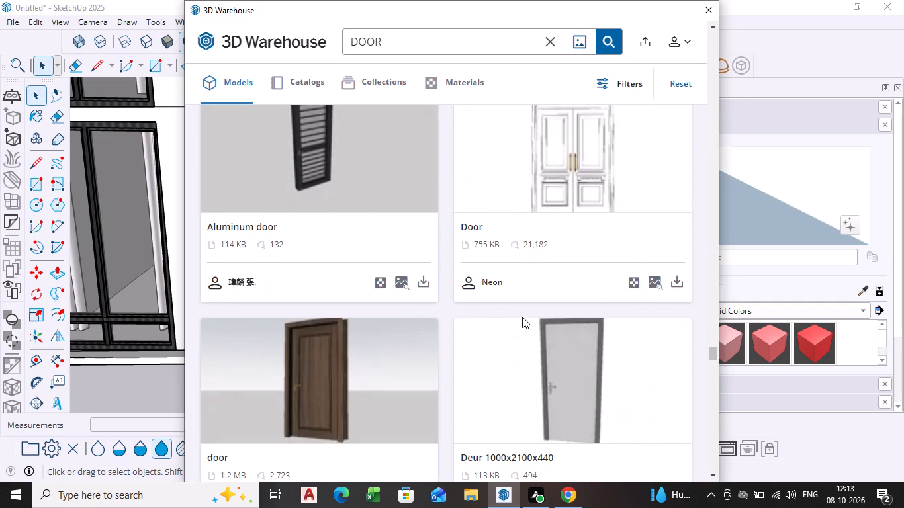
scroll(522, 317, down, 5)
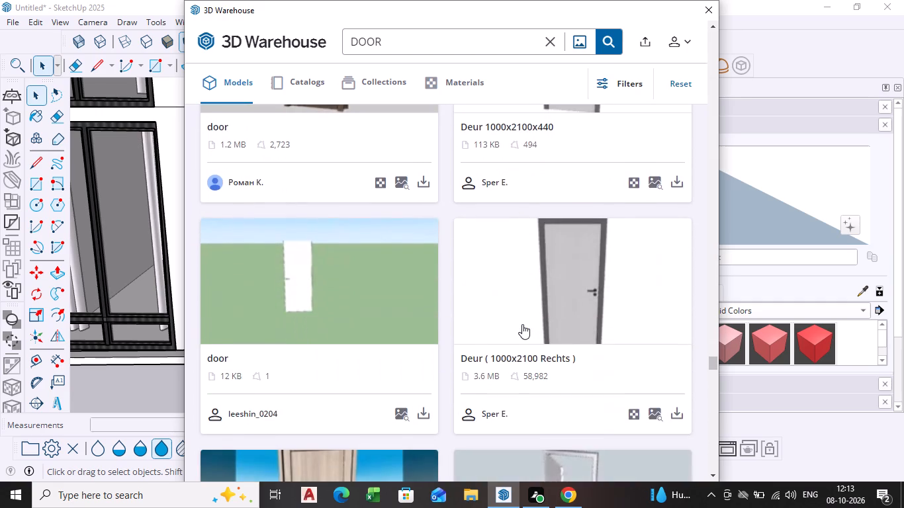
scroll(522, 325, down, 6)
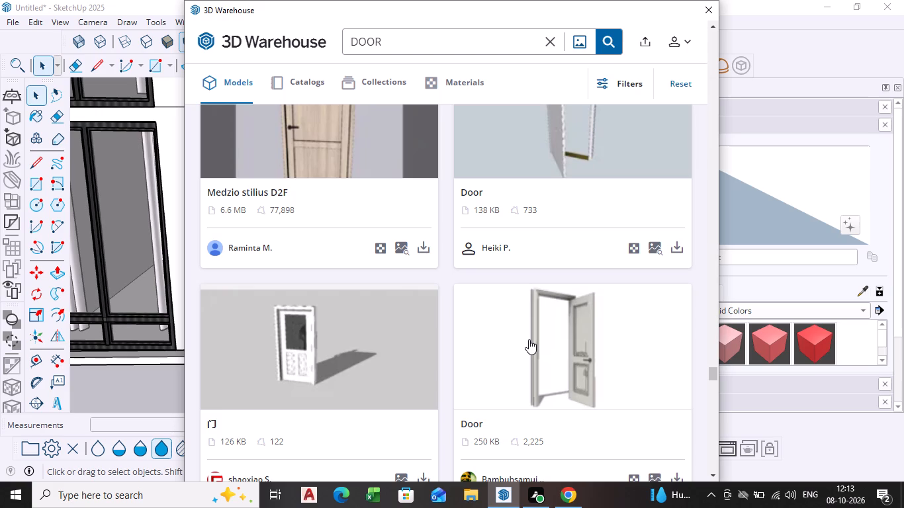
scroll(529, 339, down, 4)
scroll(606, 343, down, 3)
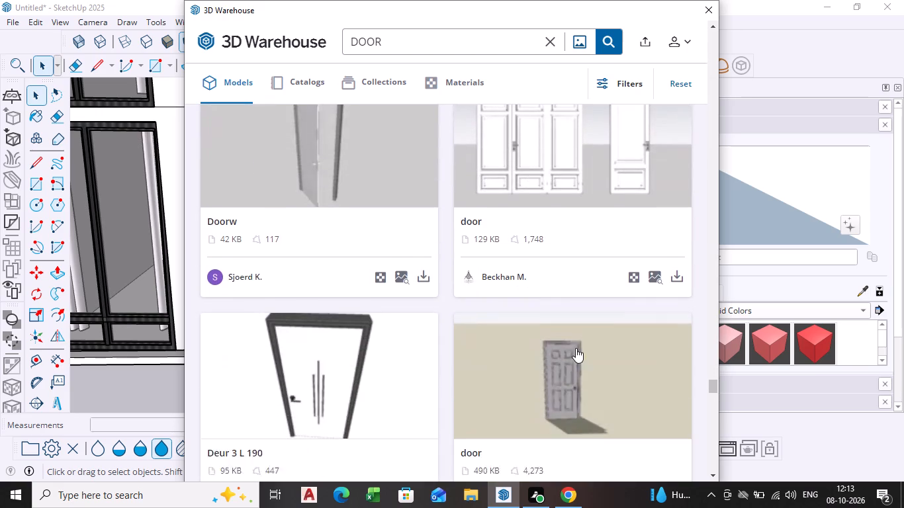
scroll(561, 356, down, 7)
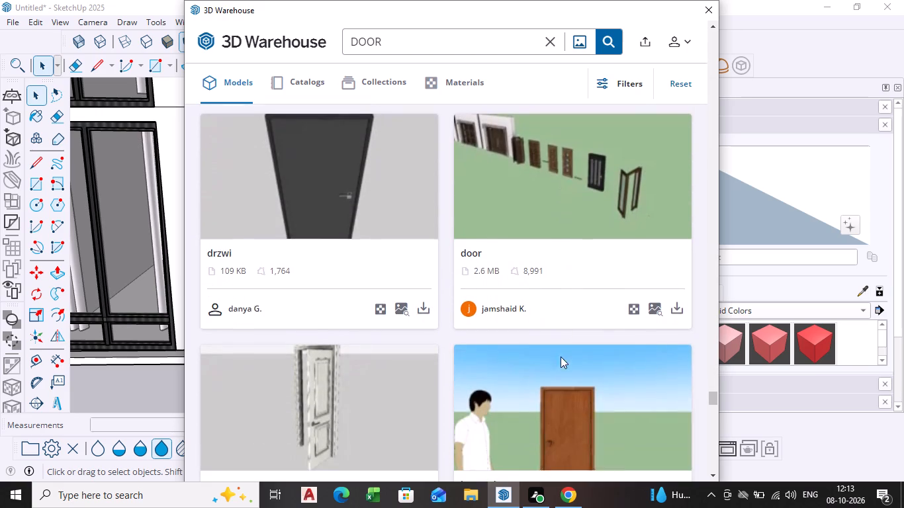
scroll(561, 357, down, 2)
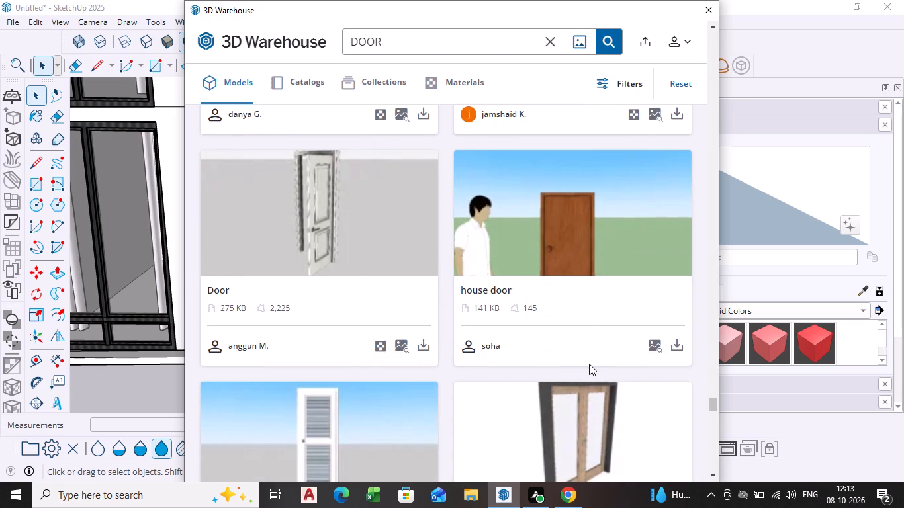
scroll(589, 364, down, 5)
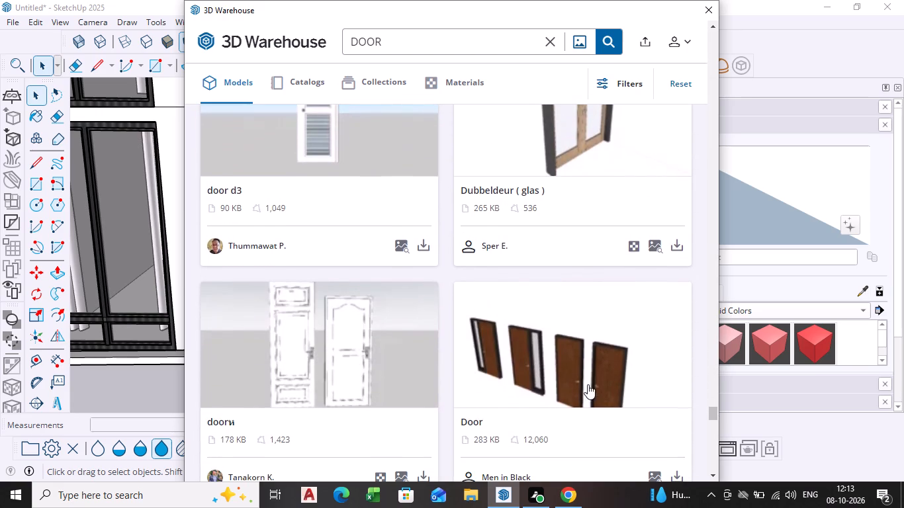
scroll(568, 291, up, 3)
scroll(568, 294, down, 2)
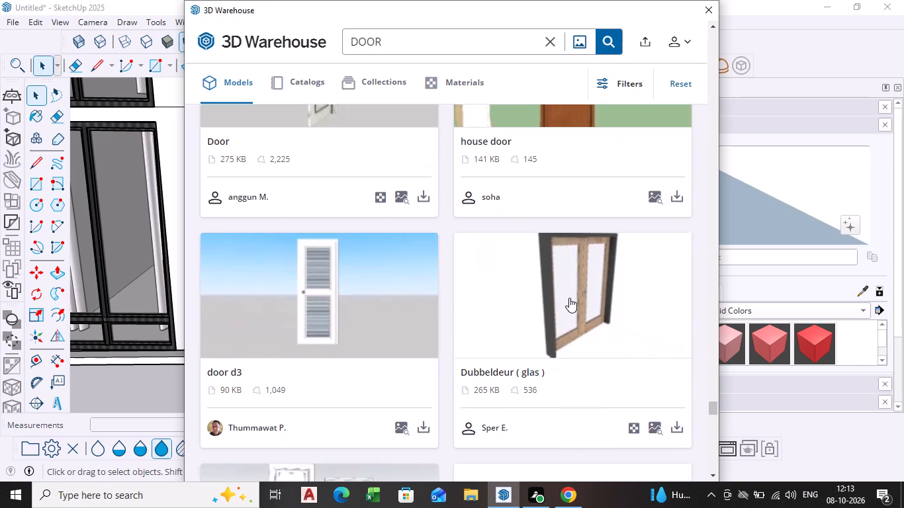
scroll(569, 298, down, 13)
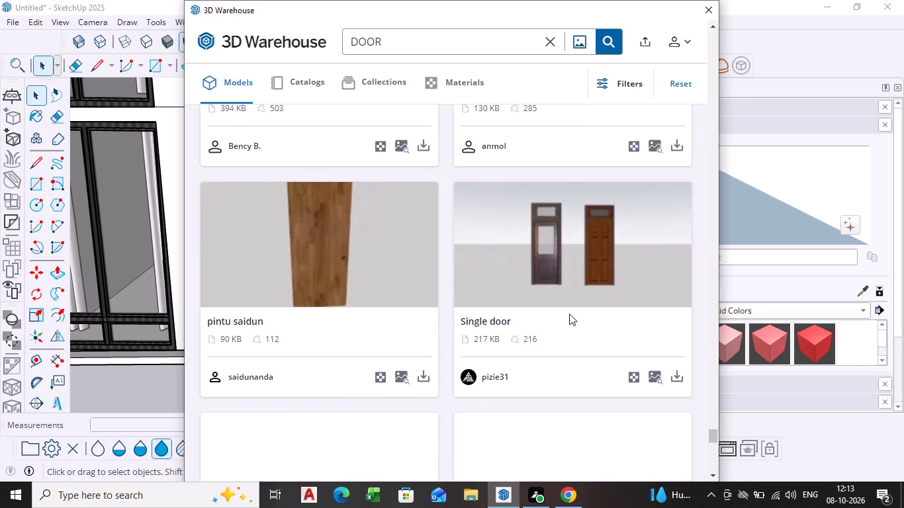
scroll(569, 314, down, 6)
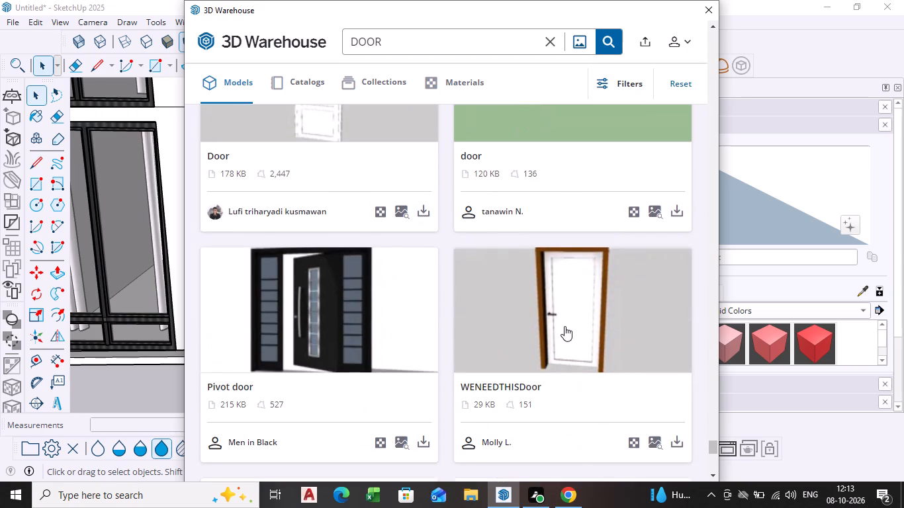
scroll(565, 326, down, 3)
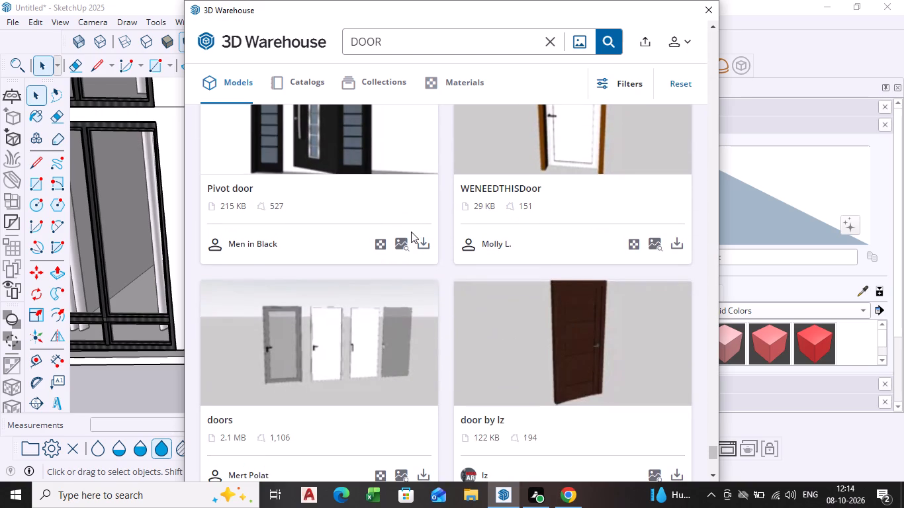
Download the Pivot door model by Men in Black directly into the model and place it beside the ground-floor block.
scroll(373, 224, up, 3)
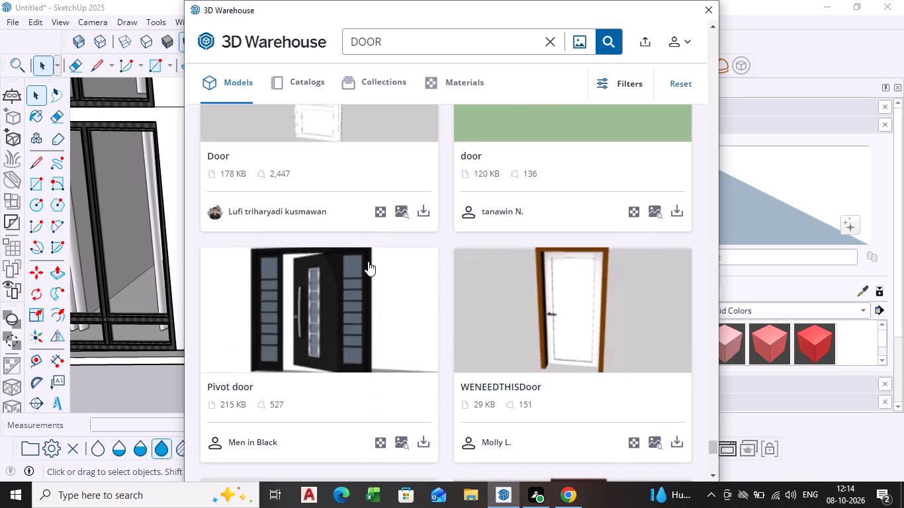
scroll(381, 311, down, 4)
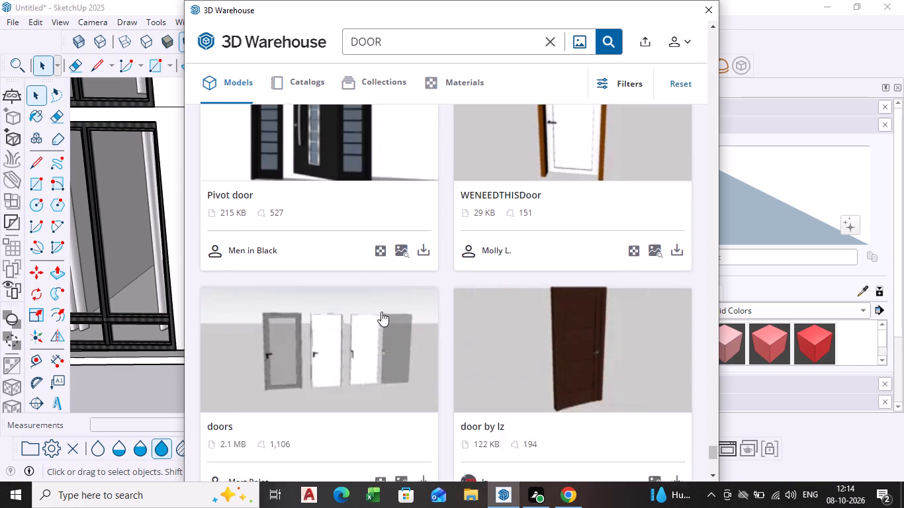
scroll(381, 313, down, 3)
scroll(382, 316, up, 4)
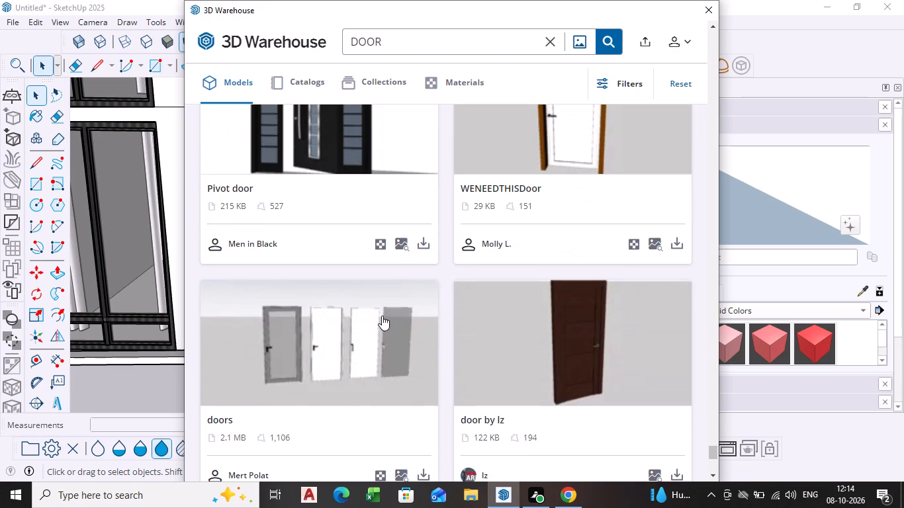
click(429, 244)
click(420, 257)
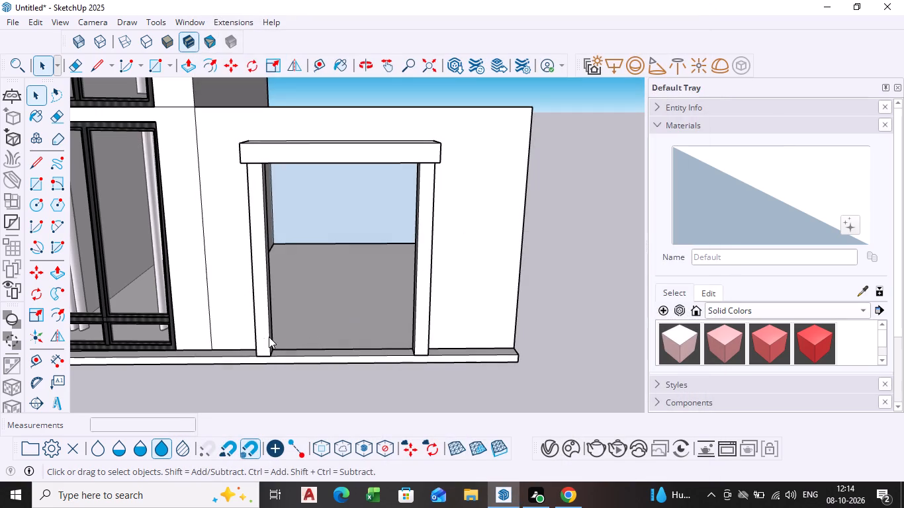
scroll(261, 343, down, 12)
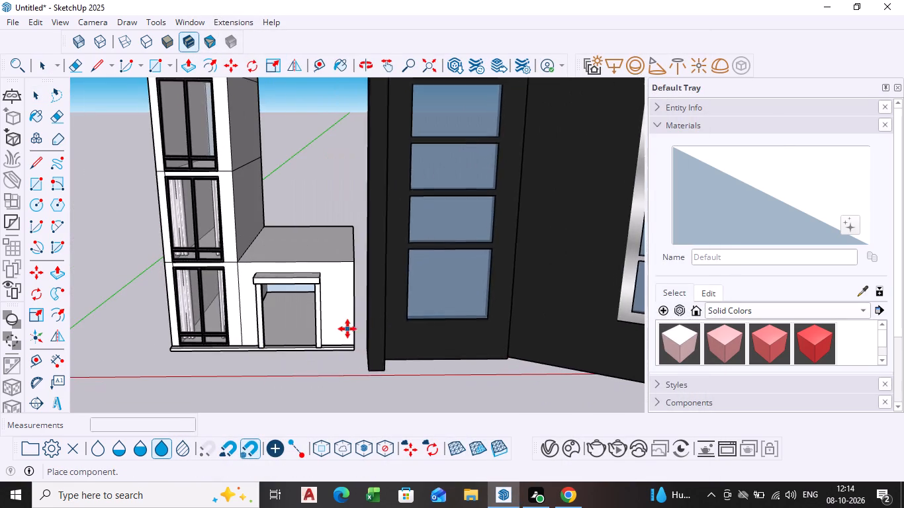
scroll(347, 329, down, 13)
shift+middle_drag(363, 328, 270, 321)
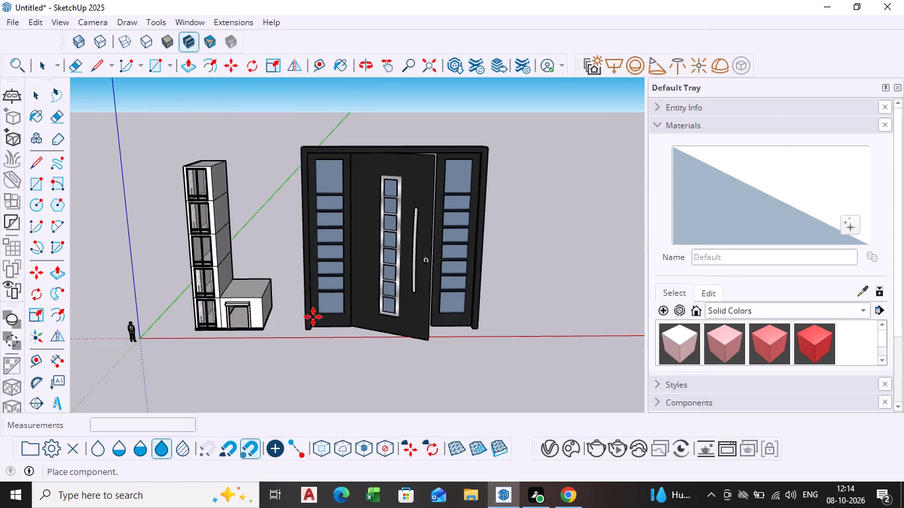
click(314, 316)
Scale the placed pivot door along the green axis to about 0.50 of its depth, keeping the blue-axis scale at about 1.00.
middle_drag(314, 317, 351, 261)
scroll(314, 317, up, 3)
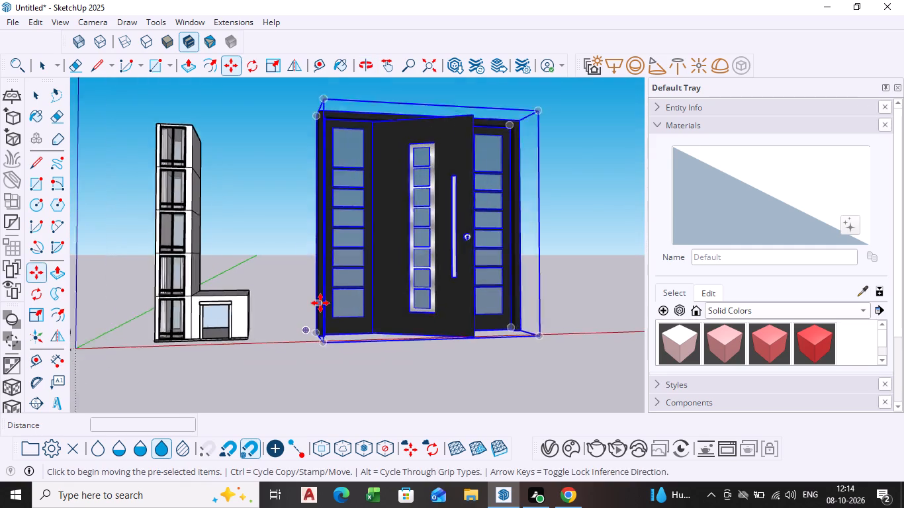
scroll(320, 303, up, 2)
middle_drag(320, 305, 513, 328)
scroll(287, 325, up, 4)
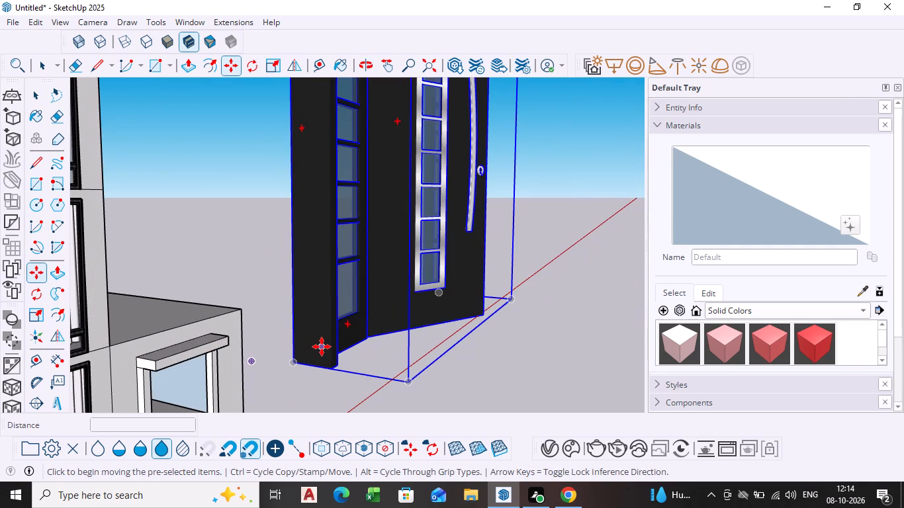
middle_drag(342, 325, 409, 337)
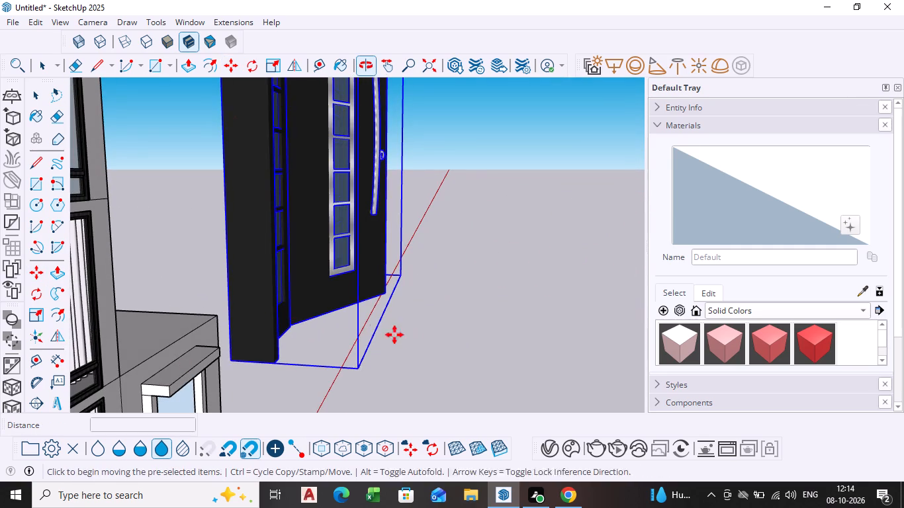
click(42, 307)
scroll(252, 249, down, 3)
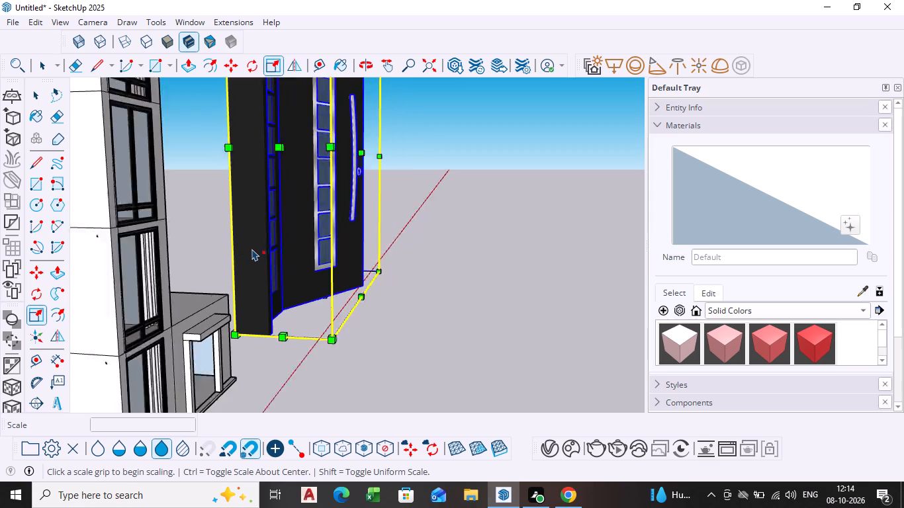
scroll(252, 249, down, 2)
middle_drag(252, 249, 252, 271)
scroll(252, 258, down, 4)
shift+middle_drag(283, 251, 272, 312)
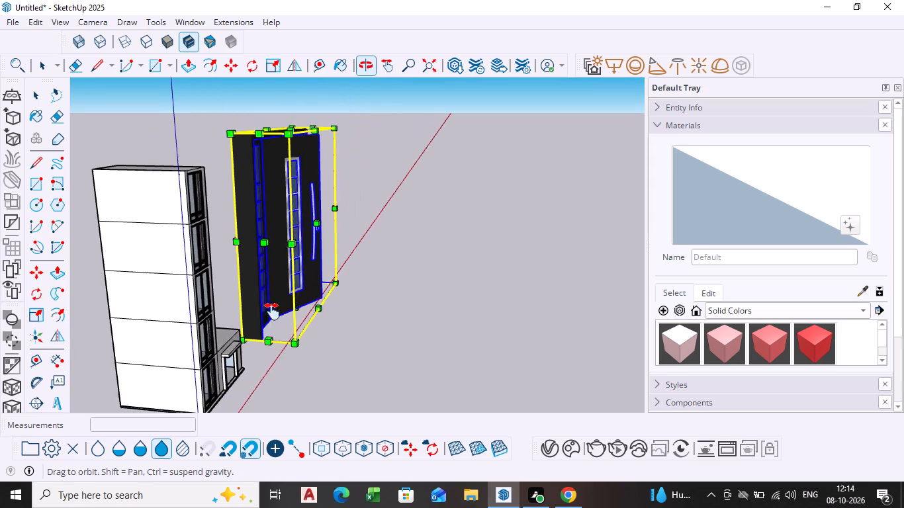
shift+middle_drag(272, 312, 272, 345)
middle_drag(254, 198, 256, 292)
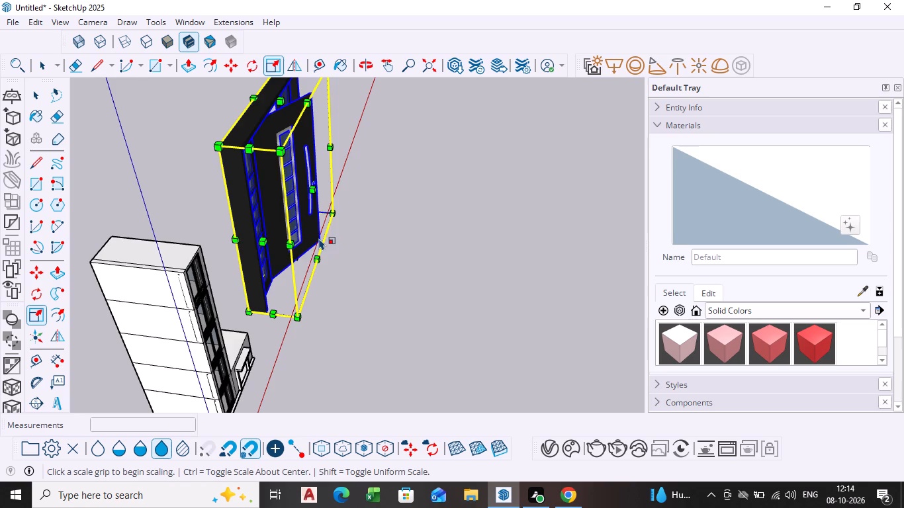
shift+scroll(316, 226, down, 1)
shift+middle_drag(316, 226, 302, 326)
shift+scroll(302, 325, down, 1)
scroll(279, 257, up, 3)
click(300, 247)
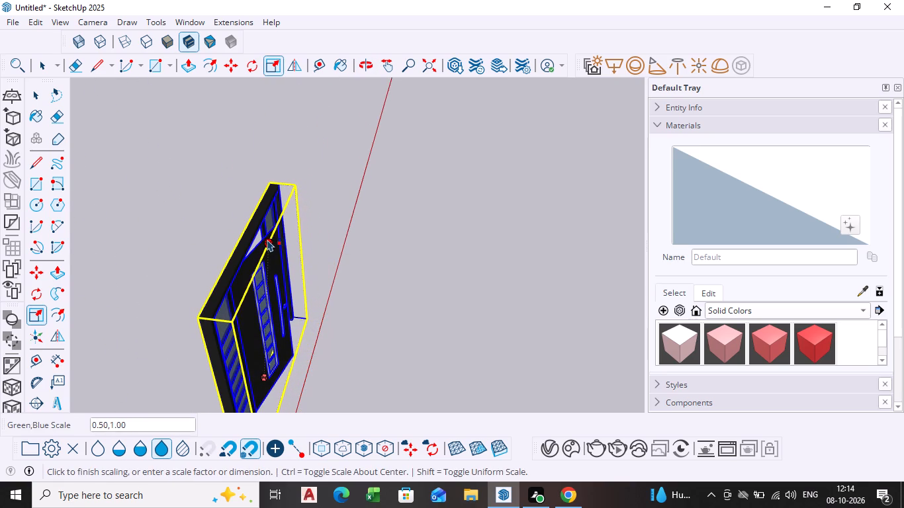
click(267, 239)
Scale the pivot door down uniformly to about 0.68 of its size from its upper corner.
scroll(304, 273, down, 3)
middle_drag(304, 273, 201, 222)
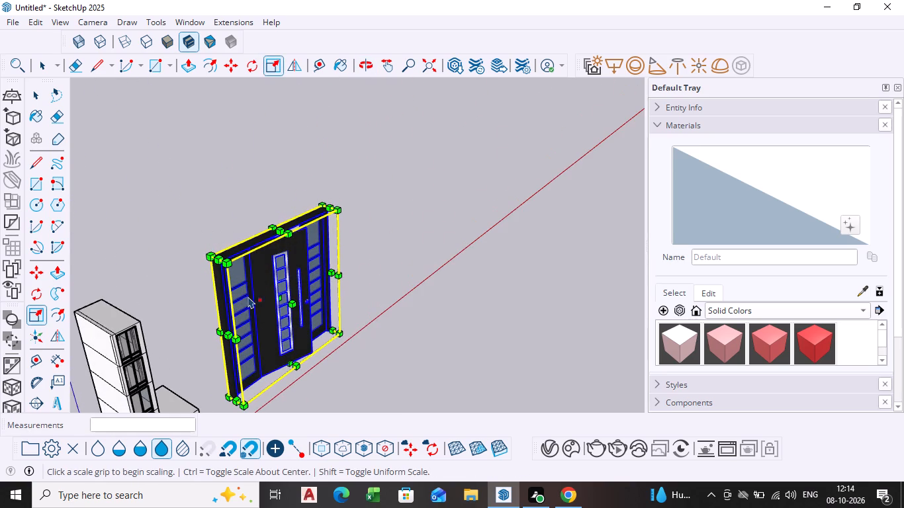
scroll(261, 239, up, 4)
scroll(241, 263, down, 3)
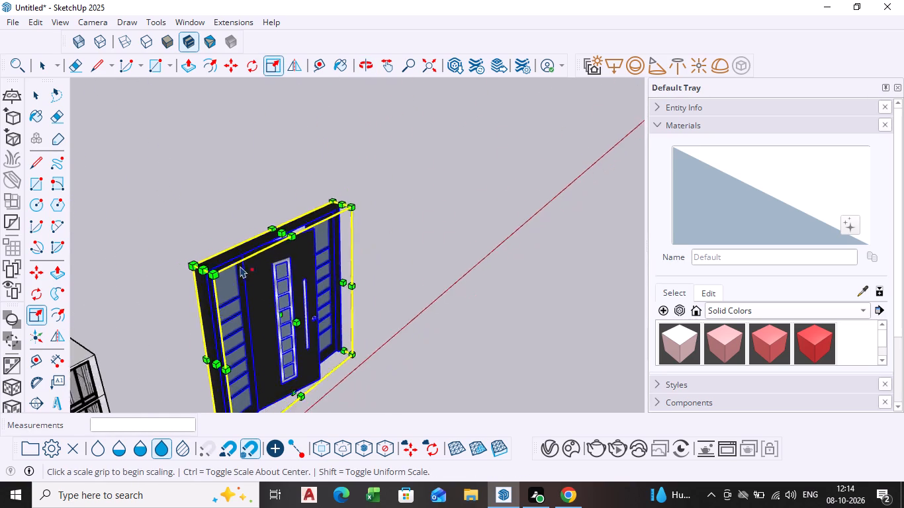
scroll(240, 266, down, 1)
middle_drag(228, 330, 181, 292)
scroll(117, 231, down, 1)
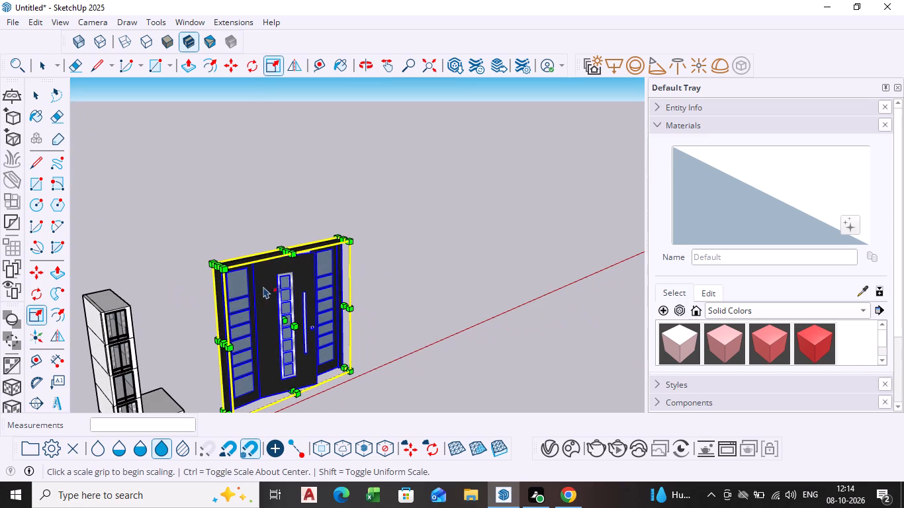
scroll(210, 267, up, 5)
middle_drag(222, 283, 312, 296)
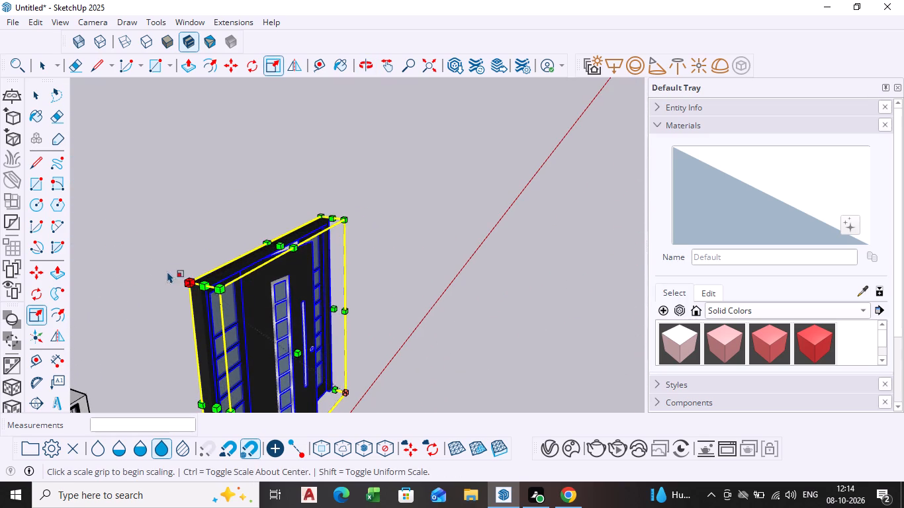
click(189, 287)
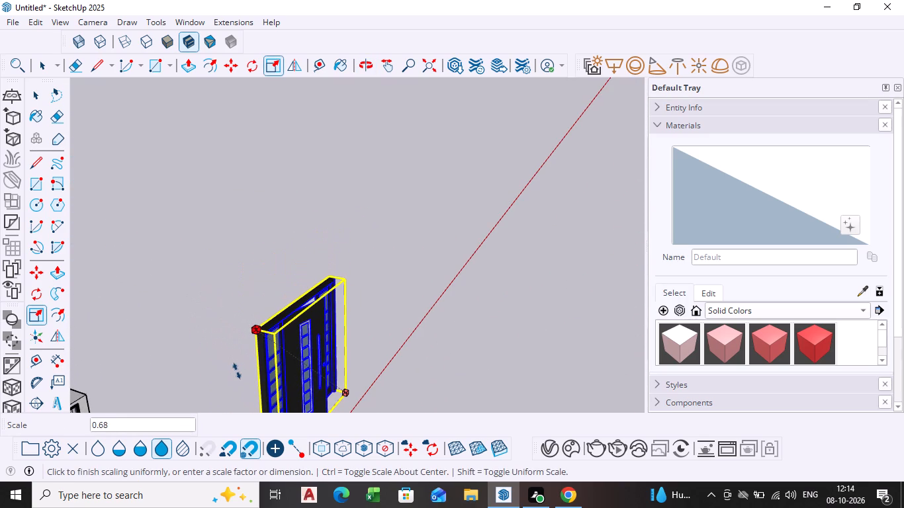
click(238, 372)
Scale the pivot door from its top edge to about 1.37 along the green axis and 0.66 along the blue axis.
scroll(377, 348, down, 4)
middle_drag(357, 351, 272, 269)
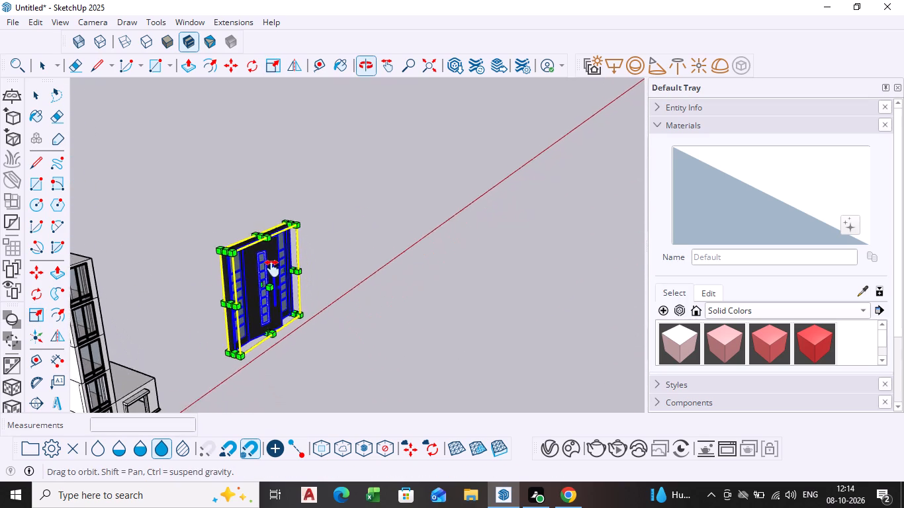
middle_drag(272, 269, 271, 268)
scroll(300, 296, down, 1)
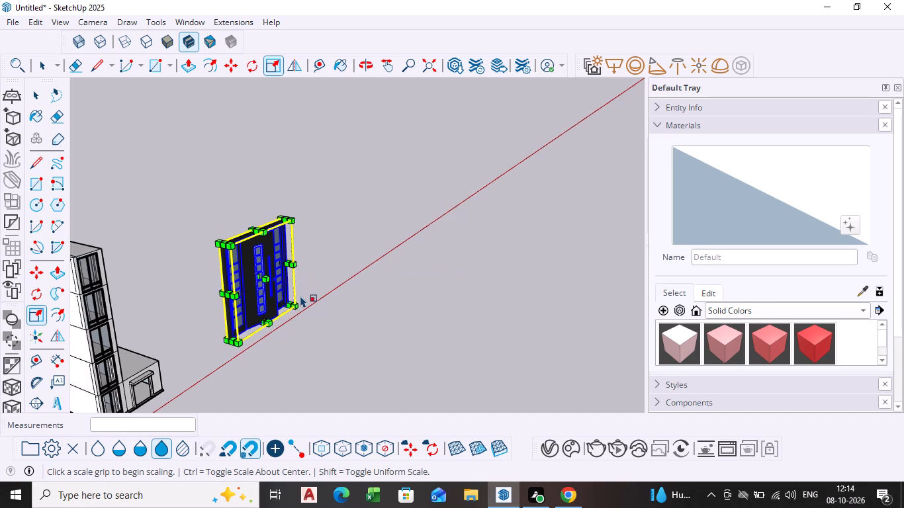
middle_drag(300, 296, 189, 293)
scroll(195, 306, up, 3)
middle_drag(195, 318, 177, 243)
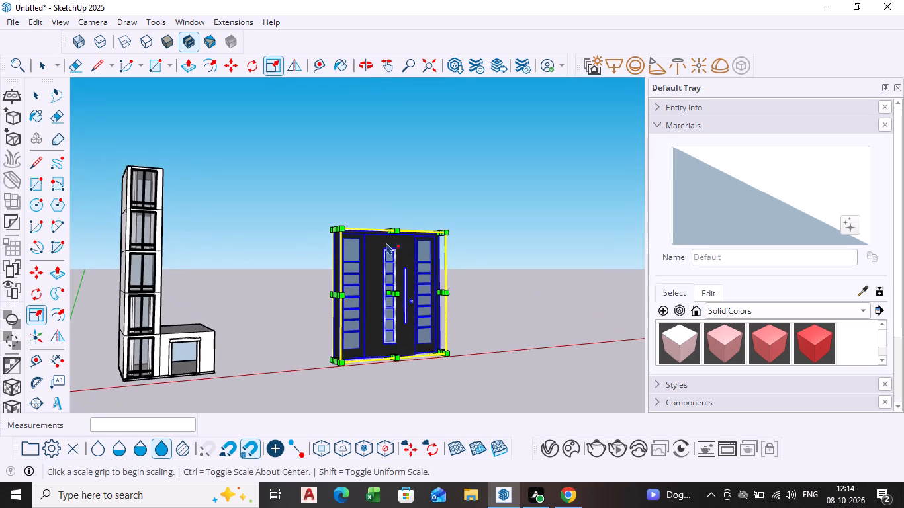
middle_drag(406, 243, 376, 271)
scroll(424, 220, up, 4)
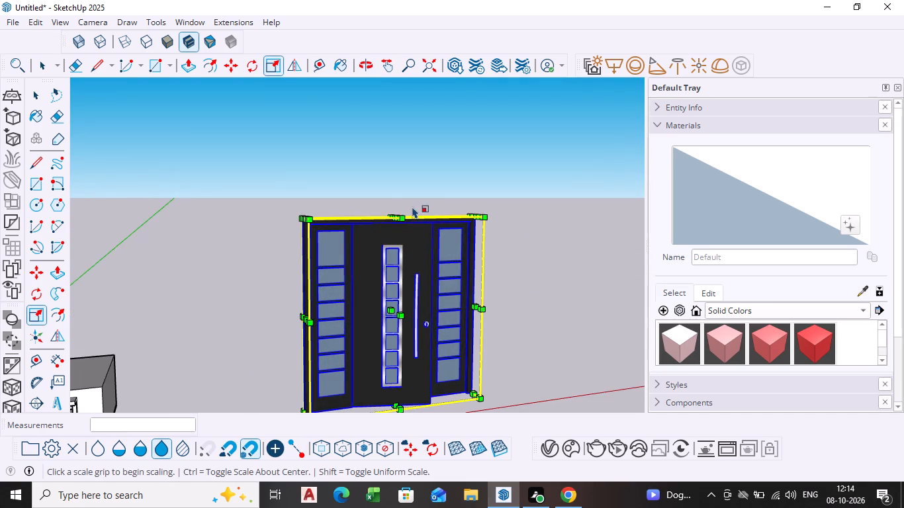
middle_drag(411, 212, 408, 226)
click(405, 217)
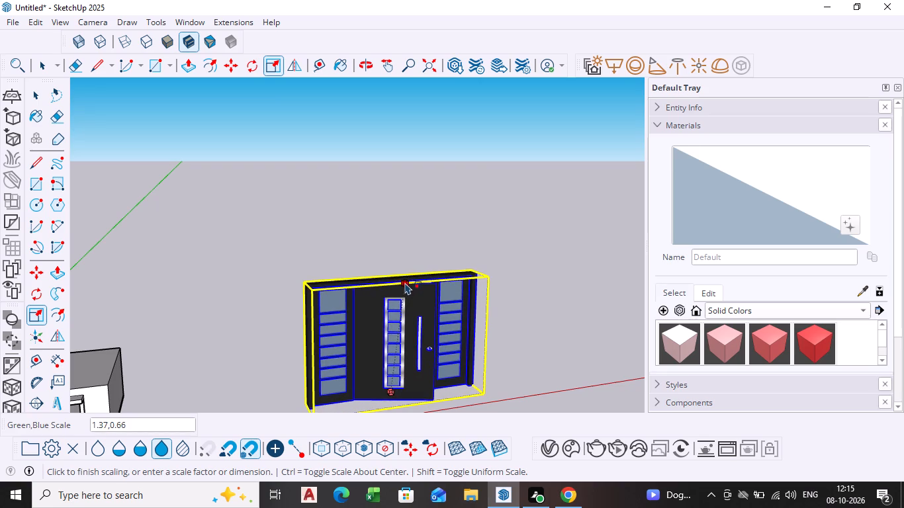
click(405, 282)
Scale the pivot door's width along the red axis to about 0.71.
scroll(355, 329, down, 1)
middle_drag(354, 329, 450, 330)
middle_drag(318, 364, 319, 364)
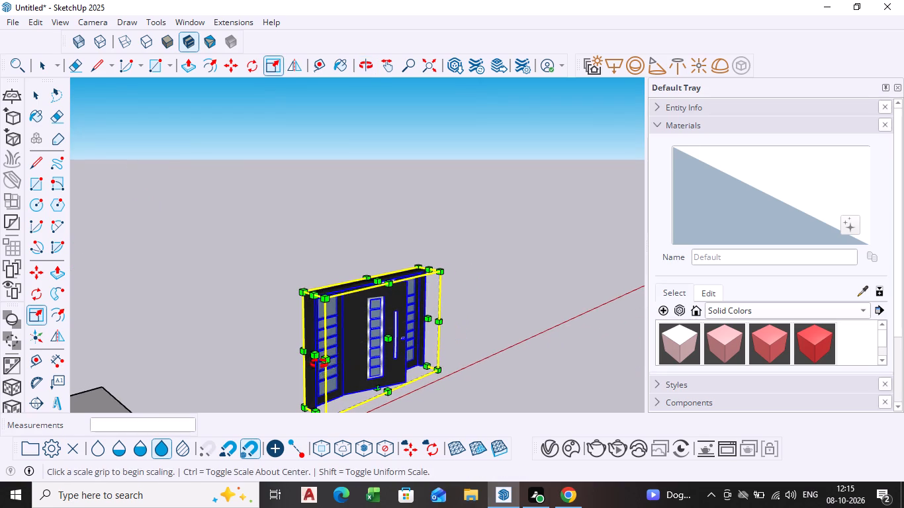
middle_drag(319, 364, 377, 359)
scroll(377, 359, up, 1)
click(329, 355)
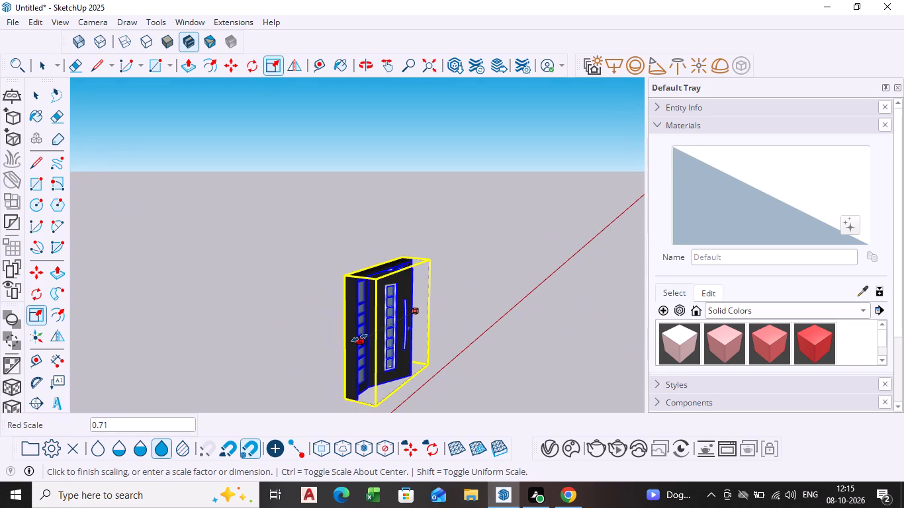
click(359, 338)
Adjust the pivot door's width and height together by scaling it along the red and blue axes.
scroll(491, 343, down, 1)
middle_drag(488, 343, 368, 347)
scroll(418, 343, down, 4)
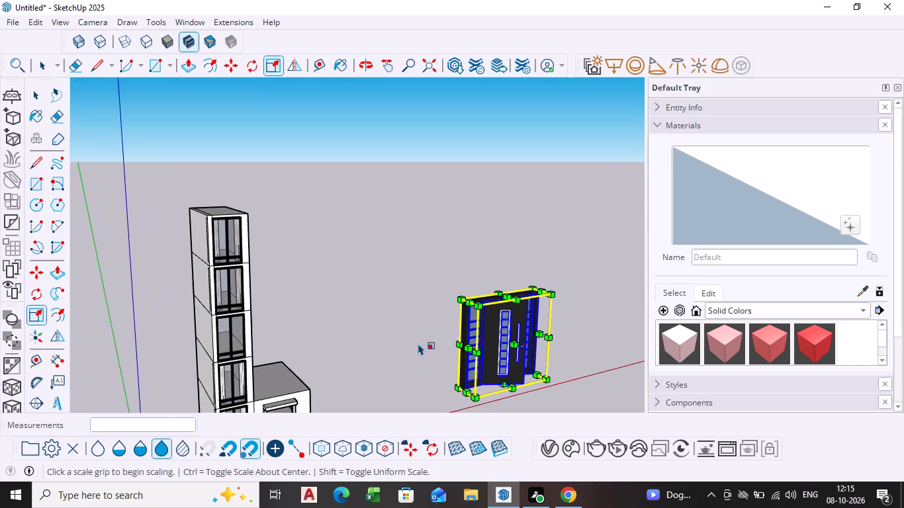
middle_drag(414, 341, 343, 275)
middle_drag(509, 357, 431, 344)
scroll(480, 342, up, 3)
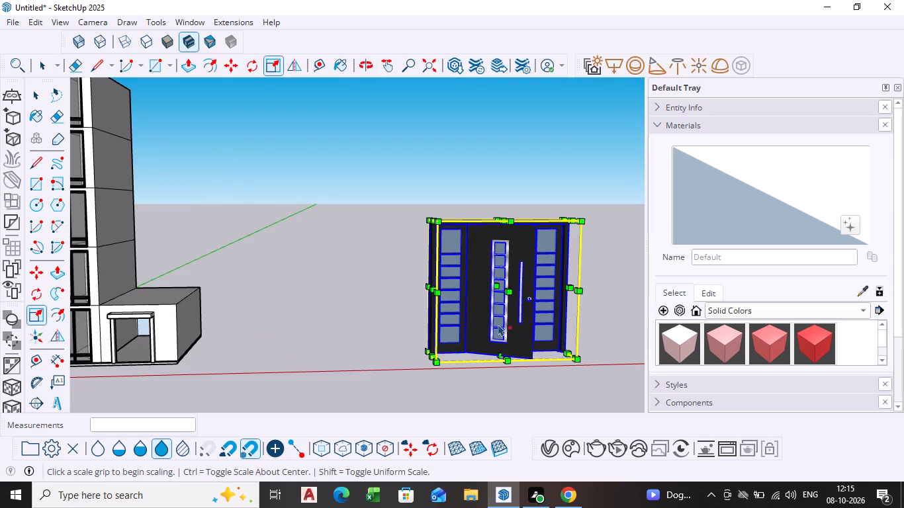
middle_drag(476, 315, 610, 336)
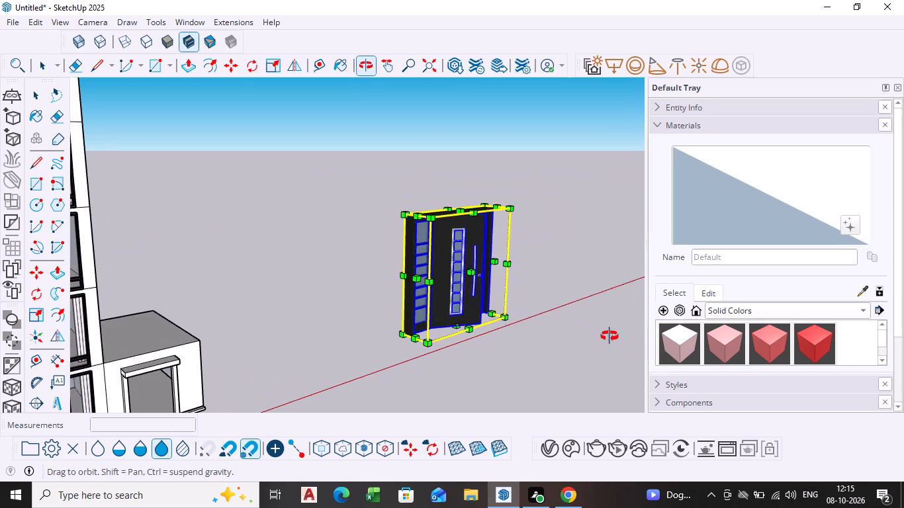
middle_drag(610, 336, 462, 336)
scroll(533, 314, up, 4)
middle_drag(536, 306, 386, 325)
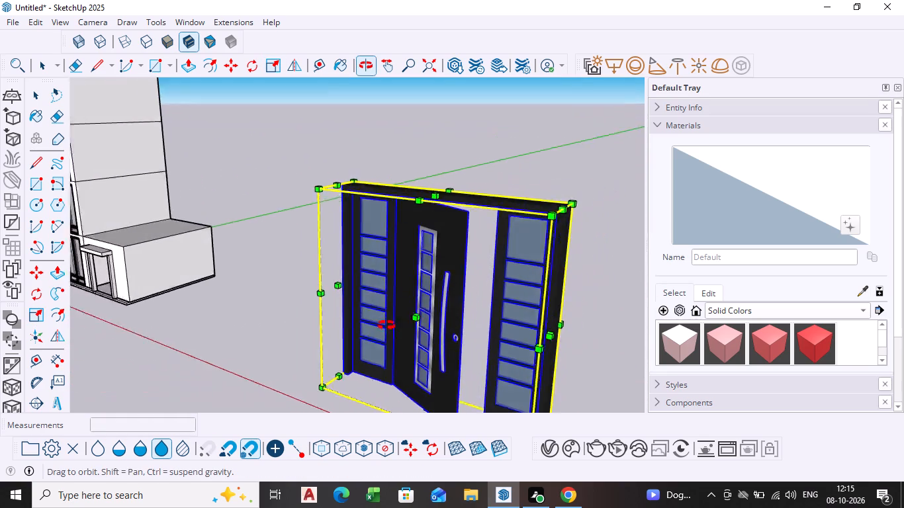
middle_drag(386, 325, 317, 323)
click(458, 223)
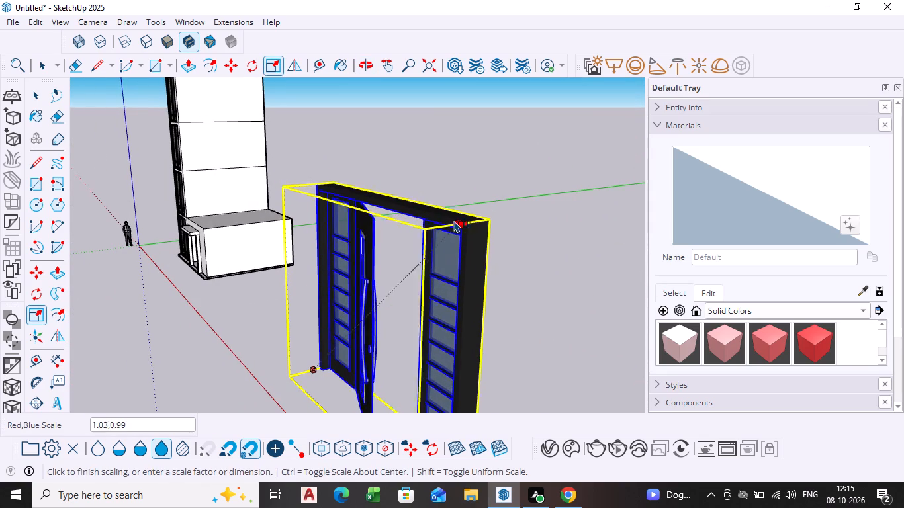
click(429, 206)
Move the pivot door by its bottom corner about 57' 5 11/16" to stand just in front of the ground-floor block's opening.
middle_drag(427, 259, 597, 273)
scroll(427, 259, down, 1)
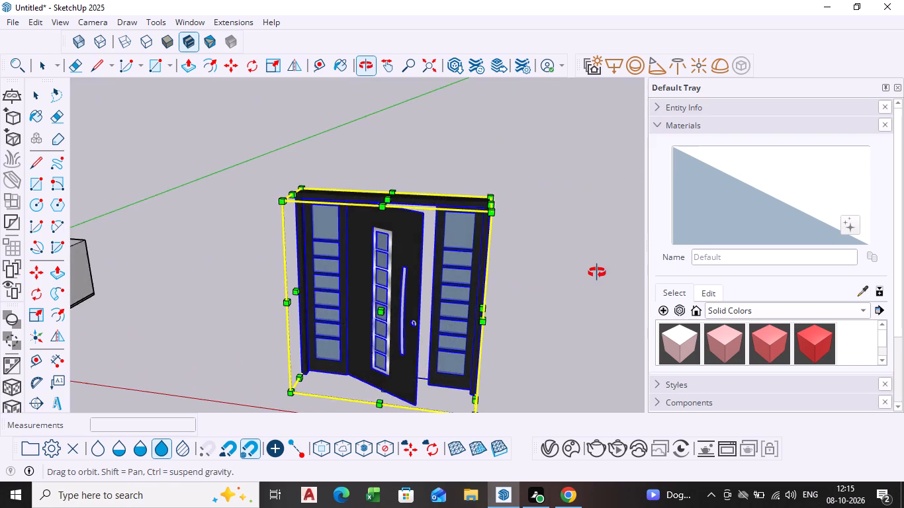
middle_drag(597, 273, 596, 237)
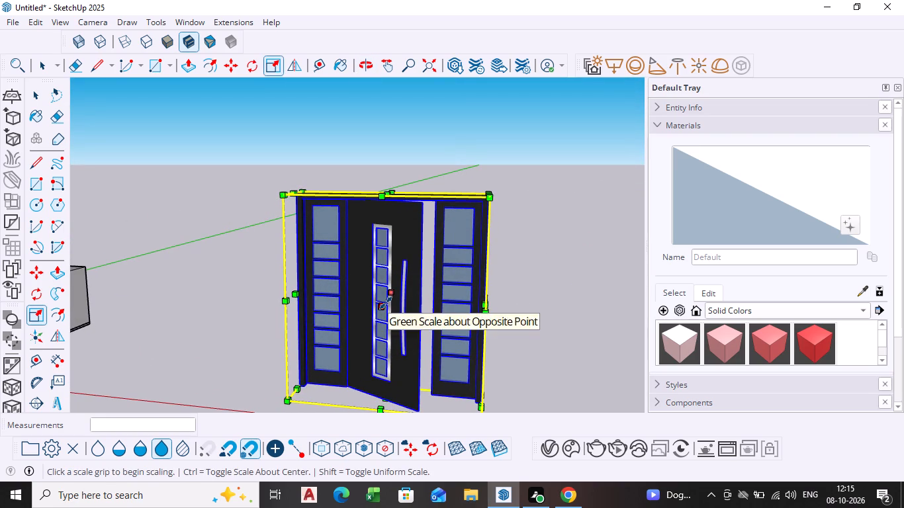
middle_drag(296, 317, 384, 306)
scroll(383, 311, down, 4)
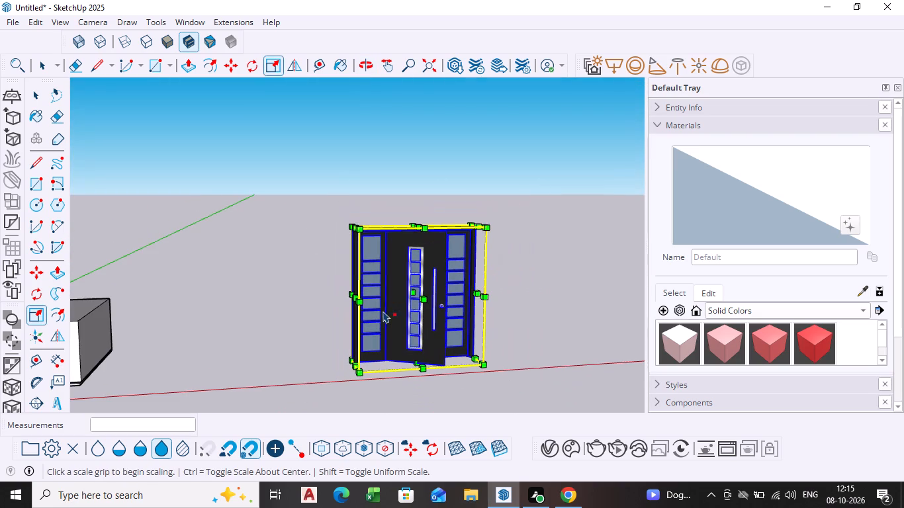
key(m)
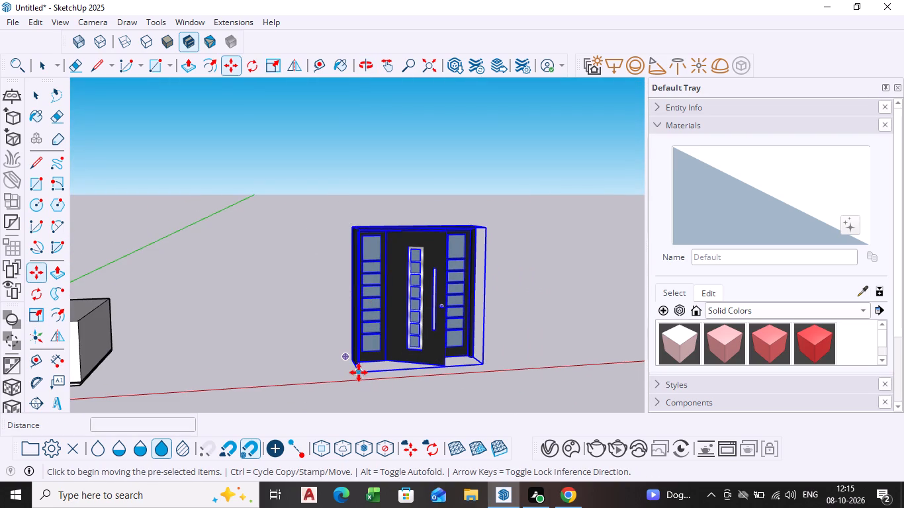
middle_drag(349, 368, 381, 352)
click(363, 372)
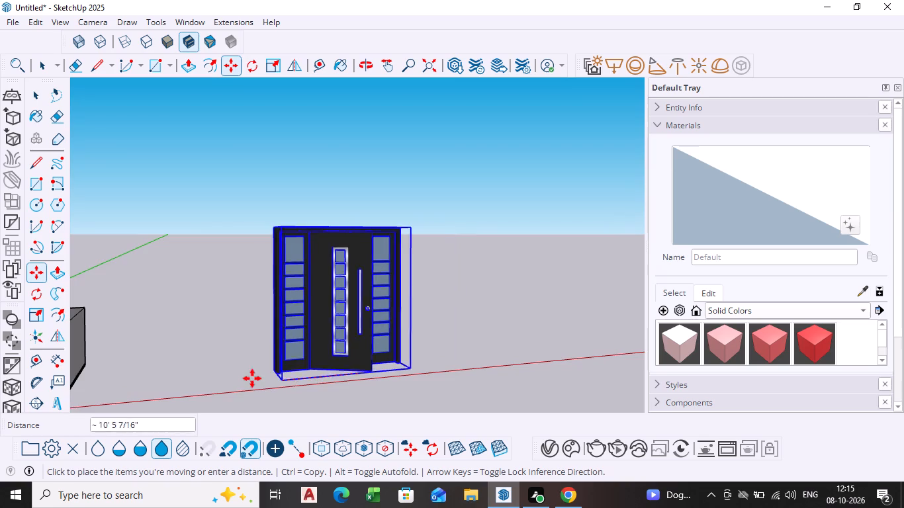
scroll(252, 378, down, 5)
middle_drag(250, 378, 418, 340)
scroll(249, 378, down, 1)
scroll(224, 384, up, 5)
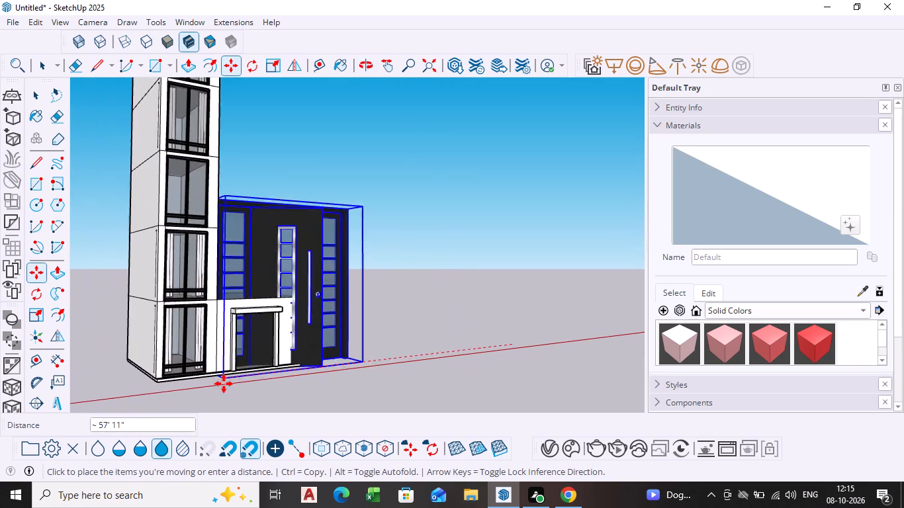
scroll(224, 384, up, 8)
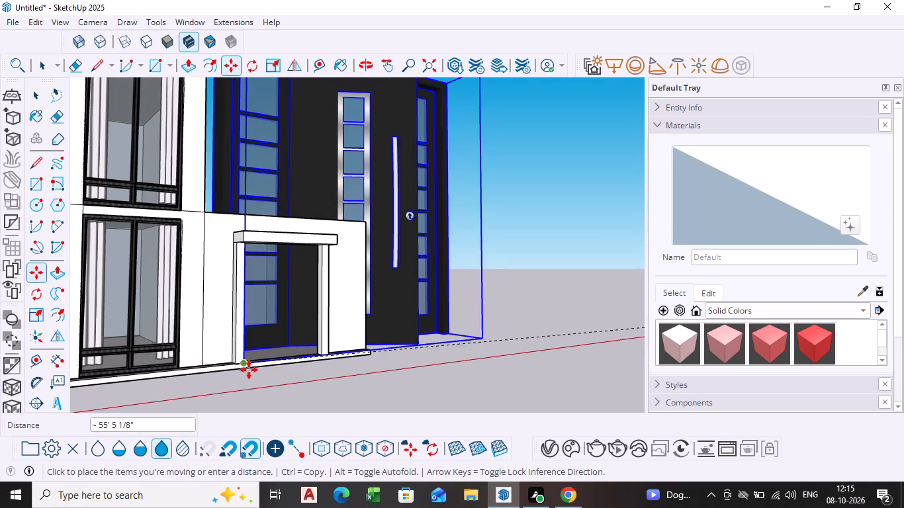
click(300, 407)
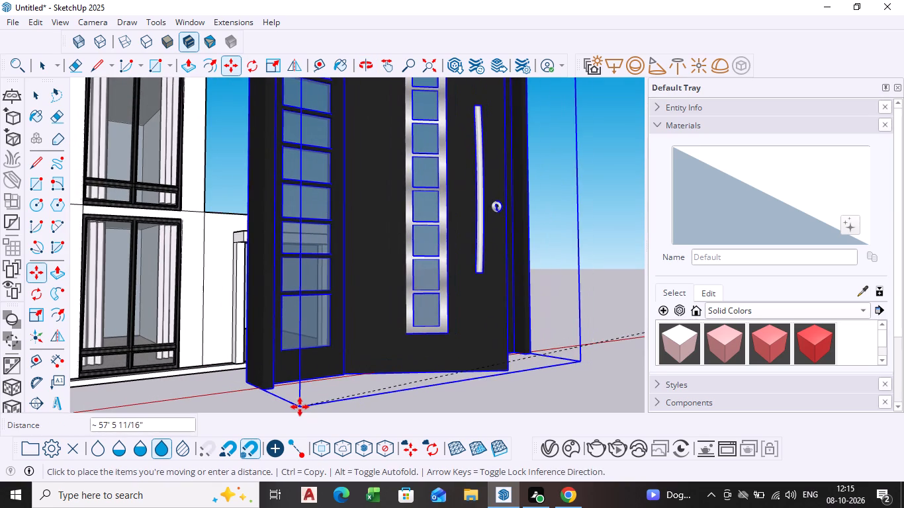
Scale the pivot door's height along the blue axis to about 0.58.
scroll(314, 394, down, 2)
middle_drag(315, 394, 438, 406)
scroll(385, 295, down, 8)
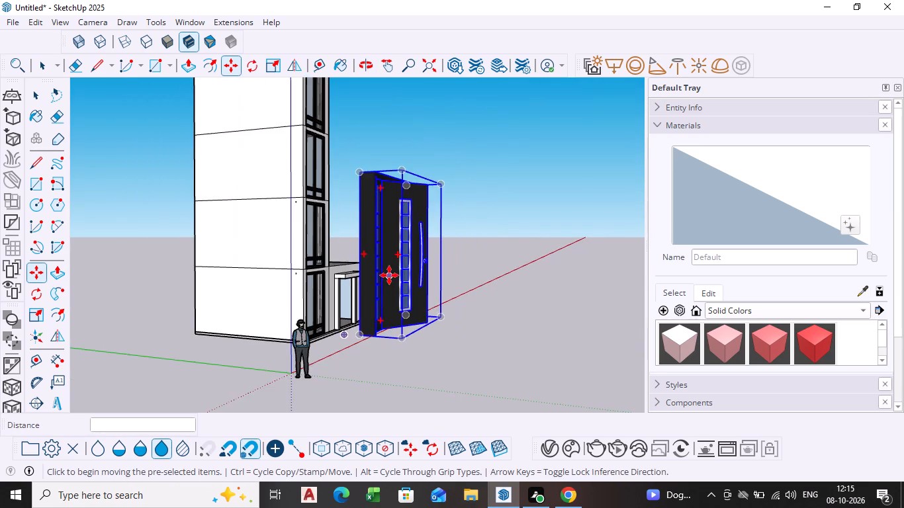
shift+middle_drag(389, 275, 381, 399)
scroll(379, 375, down, 1)
shift+middle_drag(379, 374, 391, 262)
scroll(391, 265, up, 1)
scroll(391, 261, down, 1)
middle_drag(390, 261, 383, 280)
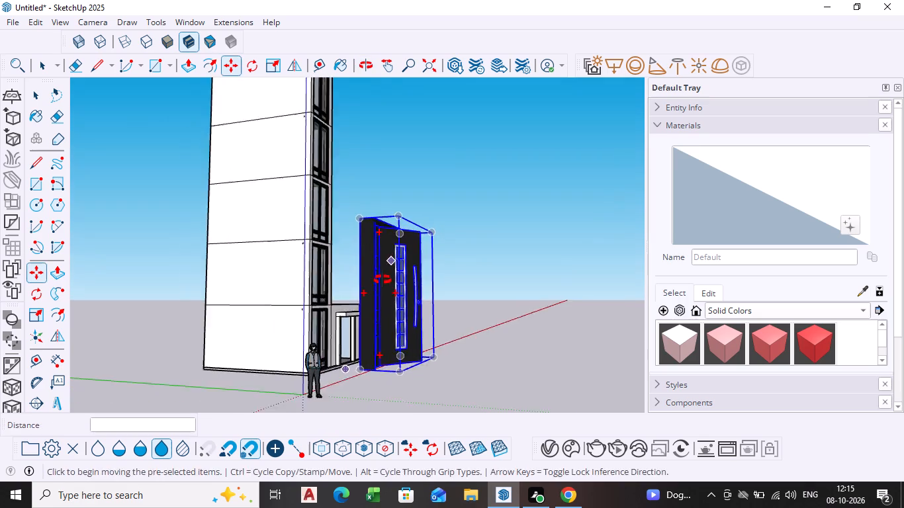
middle_drag(383, 280, 385, 431)
scroll(429, 177, up, 4)
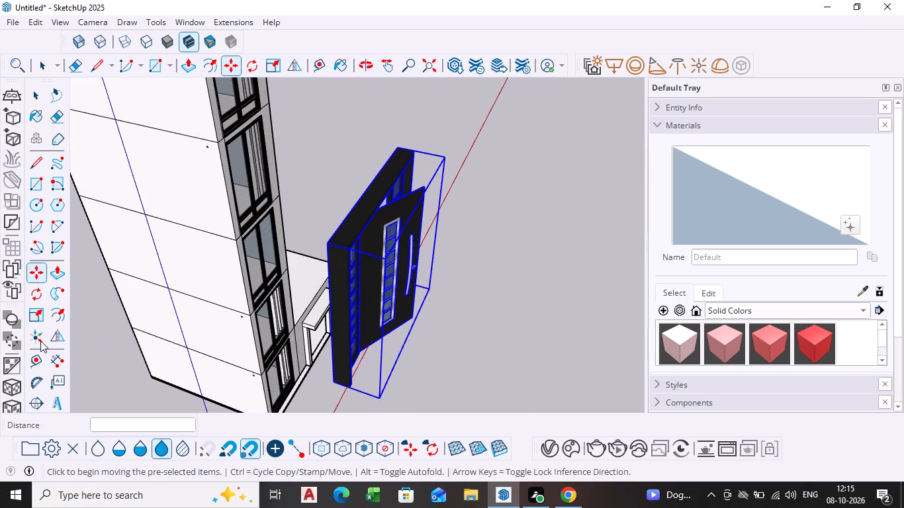
click(40, 276)
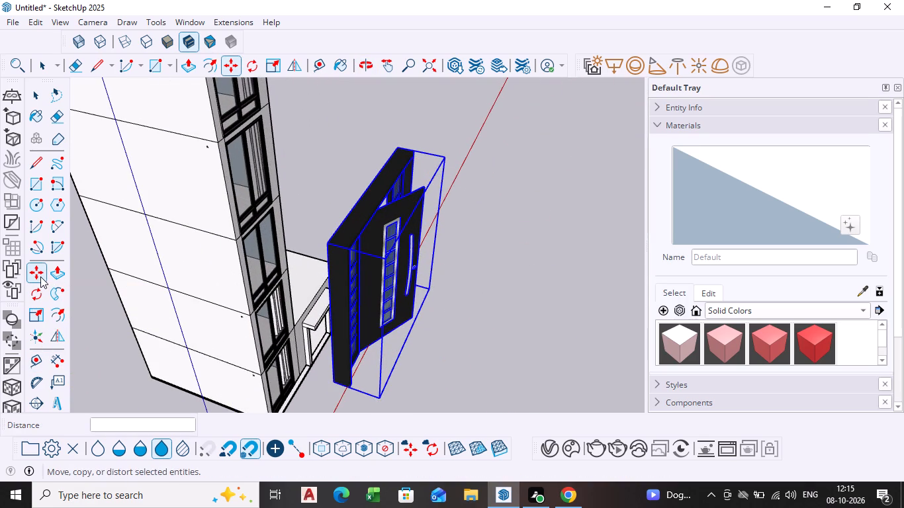
click(41, 317)
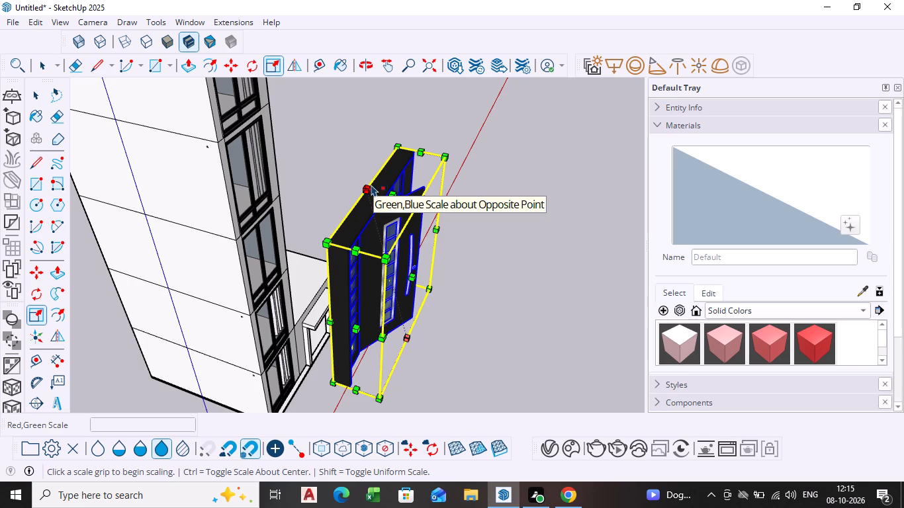
click(390, 194)
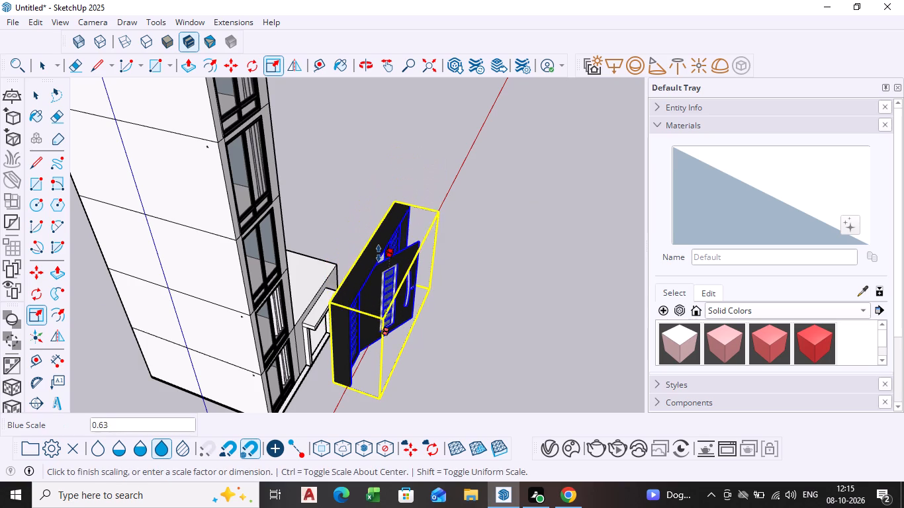
click(379, 259)
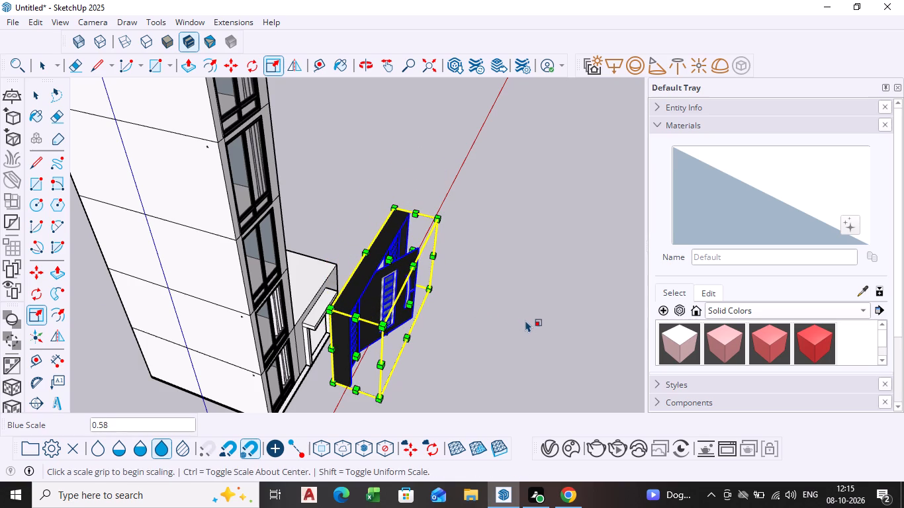
Scale the pivot door narrower along the red axis from its side nearest the tower, towards the opening's width.
scroll(527, 321, down, 1)
middle_drag(525, 322, 522, 322)
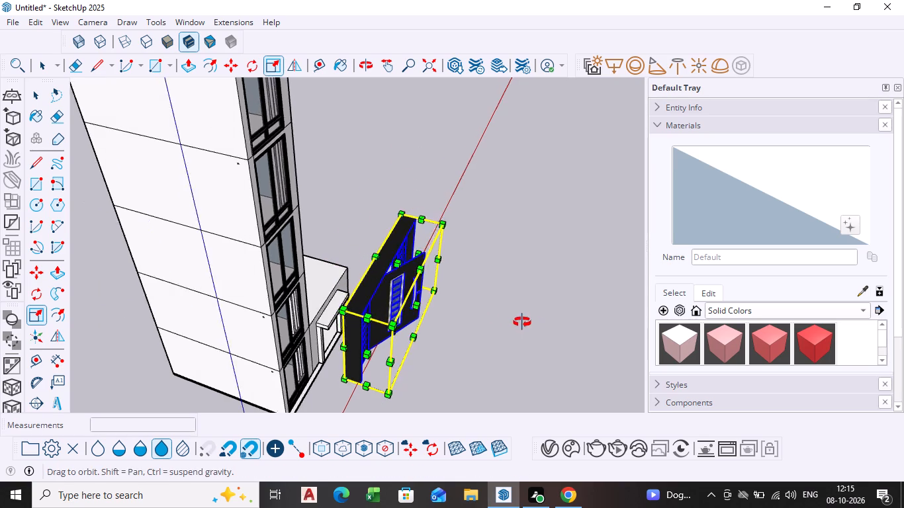
middle_drag(522, 322, 396, 216)
scroll(422, 297, down, 4)
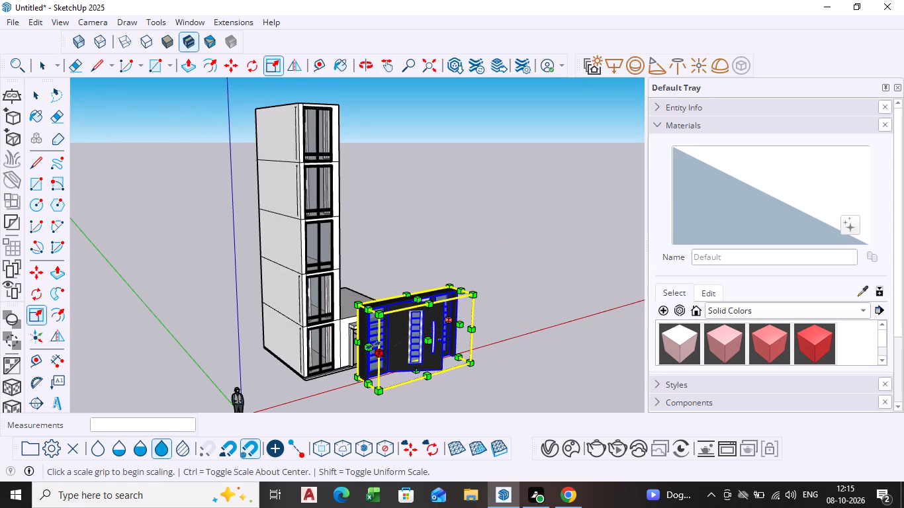
click(369, 344)
click(392, 340)
scroll(551, 336, down, 1)
middle_drag(551, 336, 549, 336)
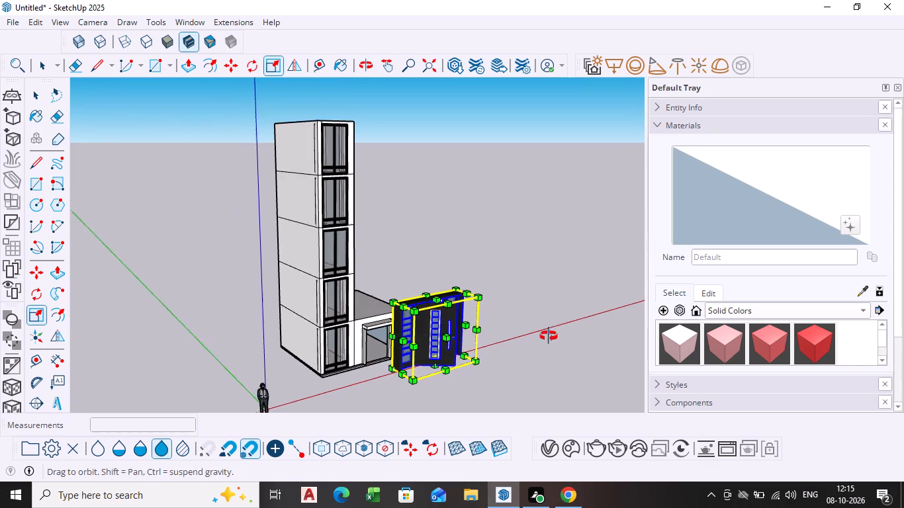
Scale the pivot door narrower along the red axis to about 0.85 from its side farthest from the tower.
middle_drag(549, 336, 432, 329)
scroll(464, 366, up, 6)
scroll(478, 342, down, 1)
middle_drag(478, 342, 404, 350)
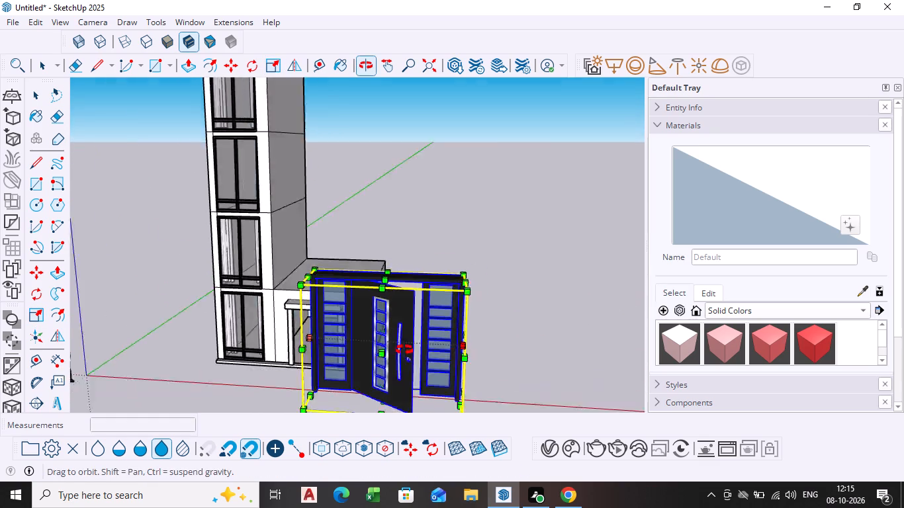
middle_drag(404, 350, 349, 335)
click(410, 346)
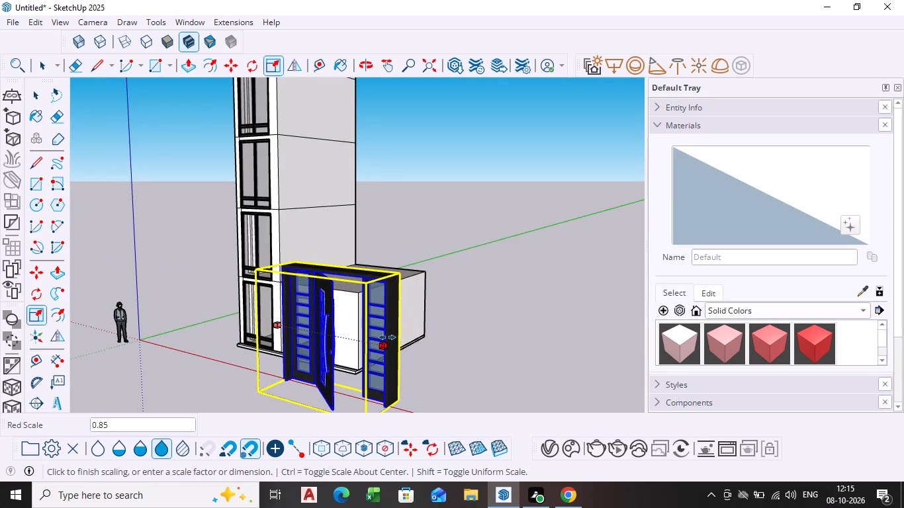
click(387, 337)
Adjust the pivot door's depth by scaling its front face along the green axis.
scroll(397, 355, down, 1)
middle_drag(397, 355, 472, 351)
click(376, 344)
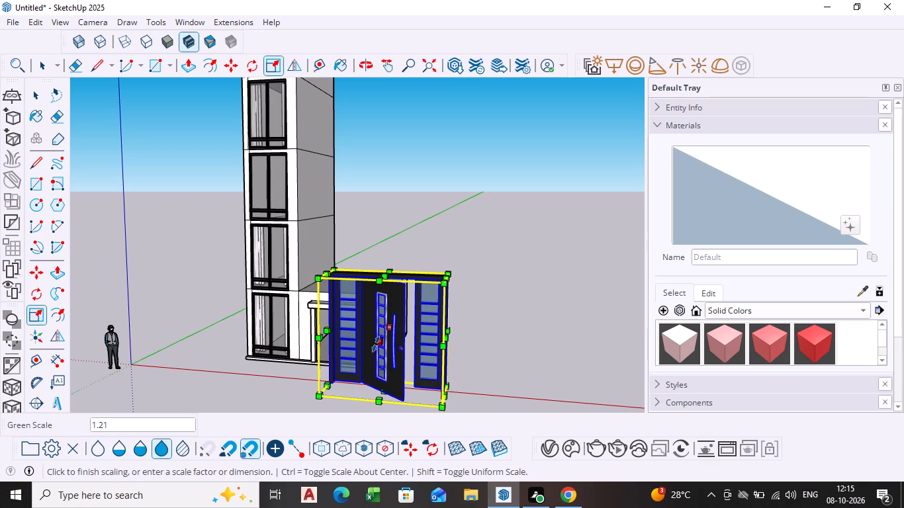
click(387, 336)
Scale the pivot door's height along the blue axis to about 0.74.
scroll(461, 347, down, 1)
middle_drag(461, 347, 357, 359)
scroll(366, 360, up, 3)
middle_drag(366, 360, 520, 355)
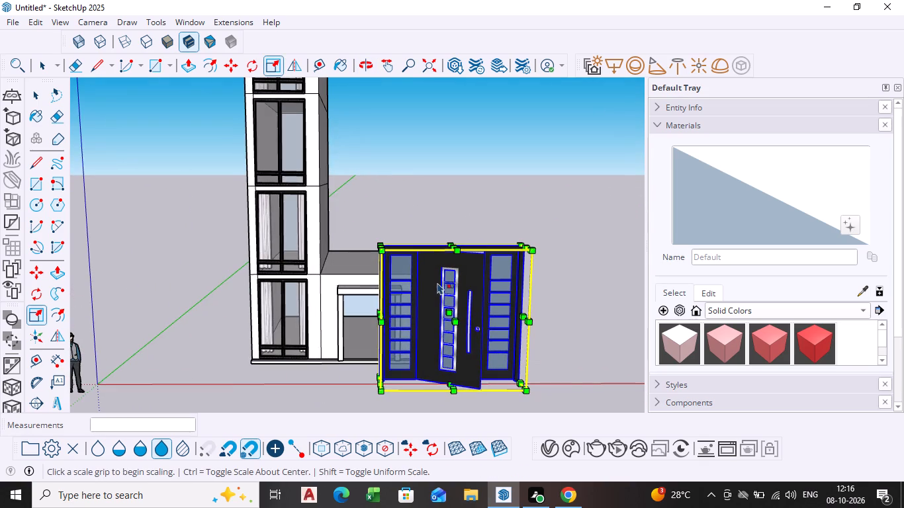
scroll(369, 280, down, 1)
middle_drag(369, 280, 417, 349)
scroll(427, 262, up, 3)
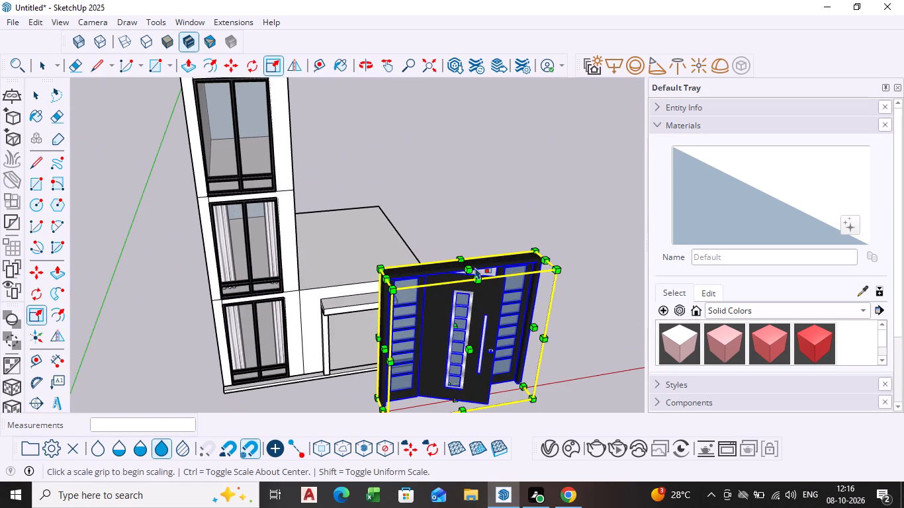
click(472, 267)
click(469, 306)
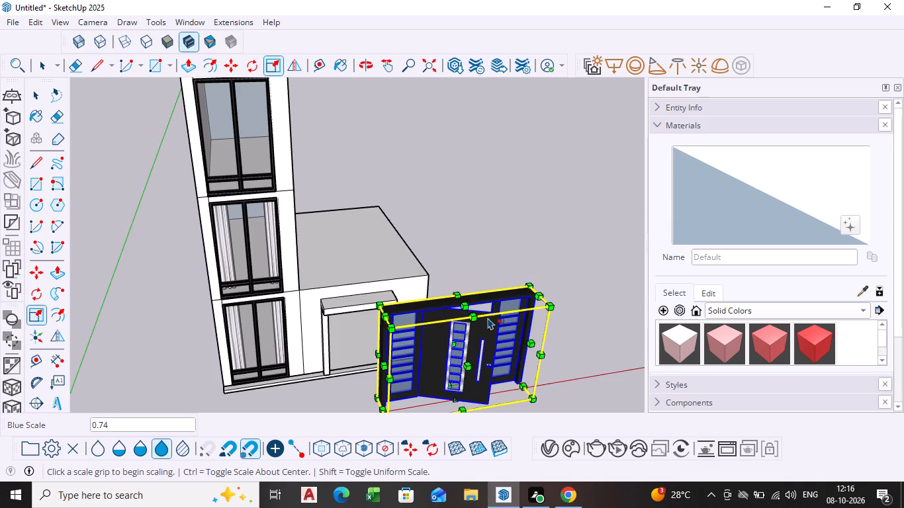
Scale the pivot door narrower again along the red axis from its side farthest from the tower.
middle_drag(488, 317, 347, 229)
scroll(488, 317, down, 1)
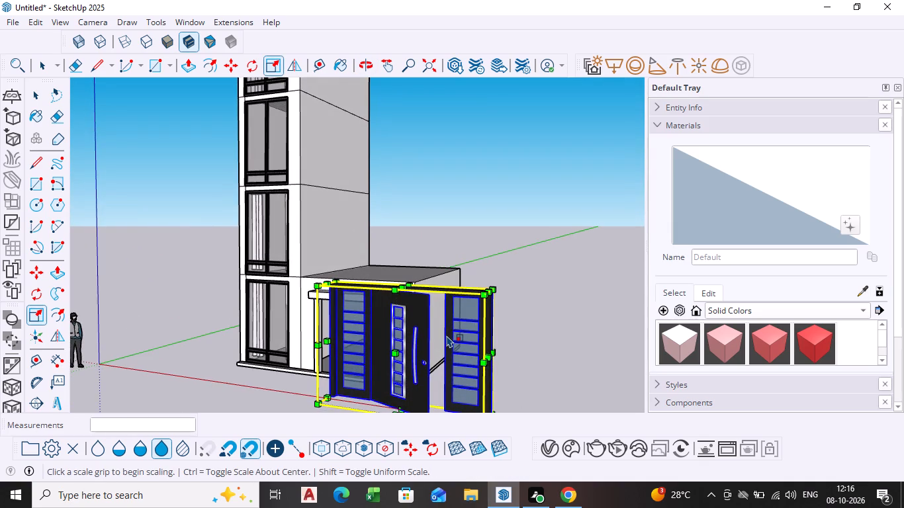
middle_drag(447, 335, 435, 281)
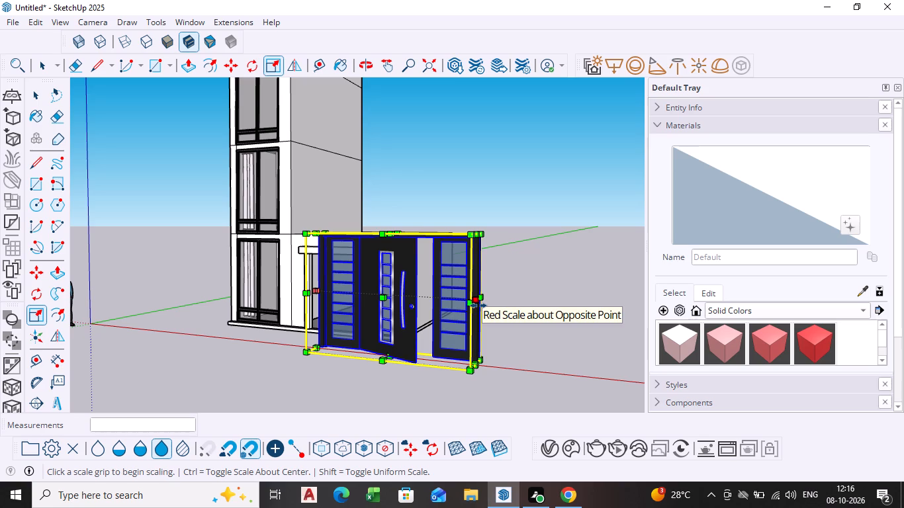
scroll(479, 304, down, 1)
middle_drag(478, 304, 439, 308)
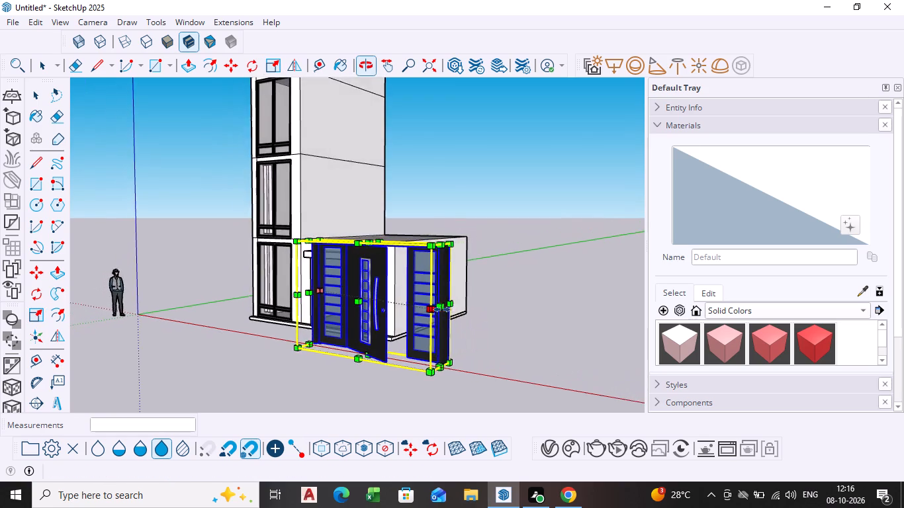
scroll(442, 310, up, 4)
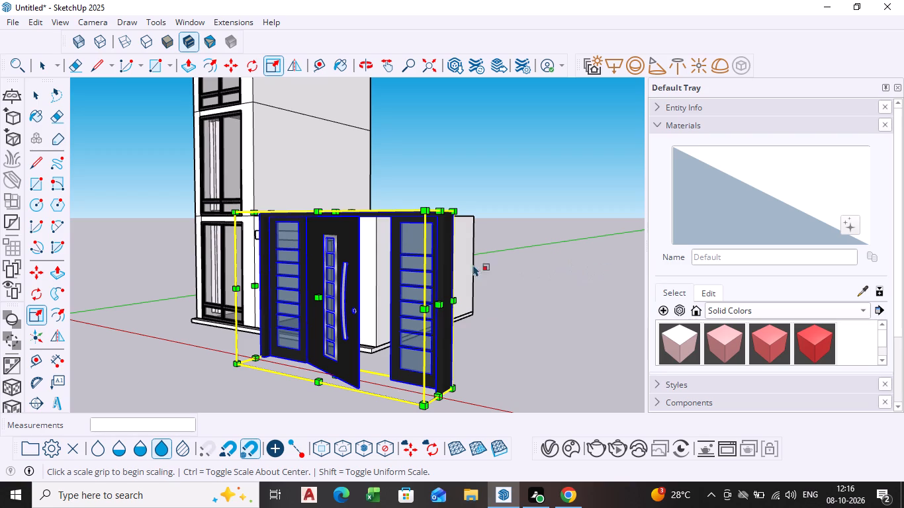
scroll(444, 317, down, 1)
middle_drag(442, 319, 426, 323)
click(424, 307)
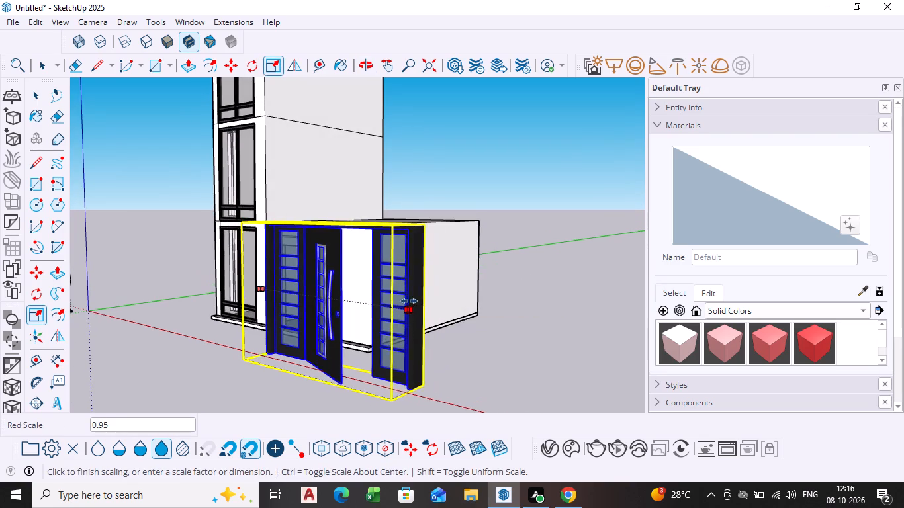
click(389, 294)
Scale the pivot door along the red and blue axes to about 0.78, 1.00 from its upper edge nearest the tower.
scroll(377, 343, down, 3)
middle_drag(377, 343, 551, 343)
middle_drag(466, 282, 490, 347)
scroll(425, 250, up, 4)
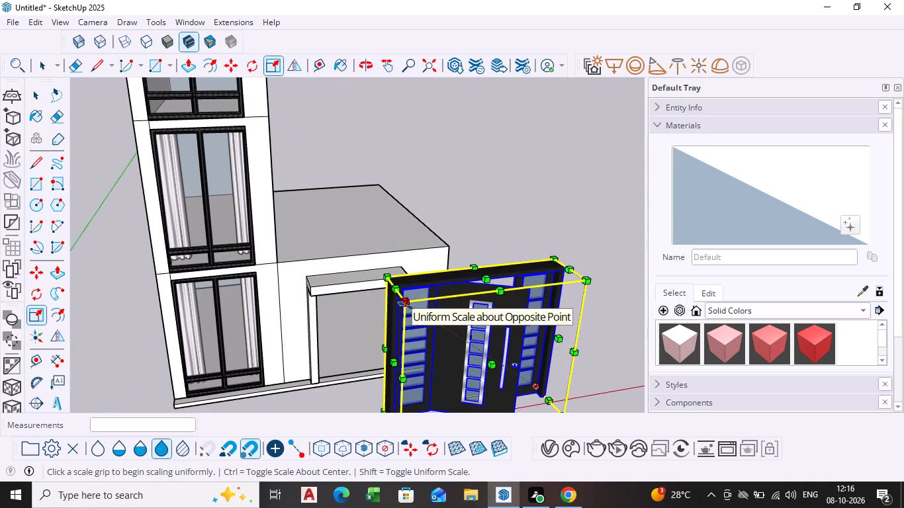
click(396, 291)
click(435, 288)
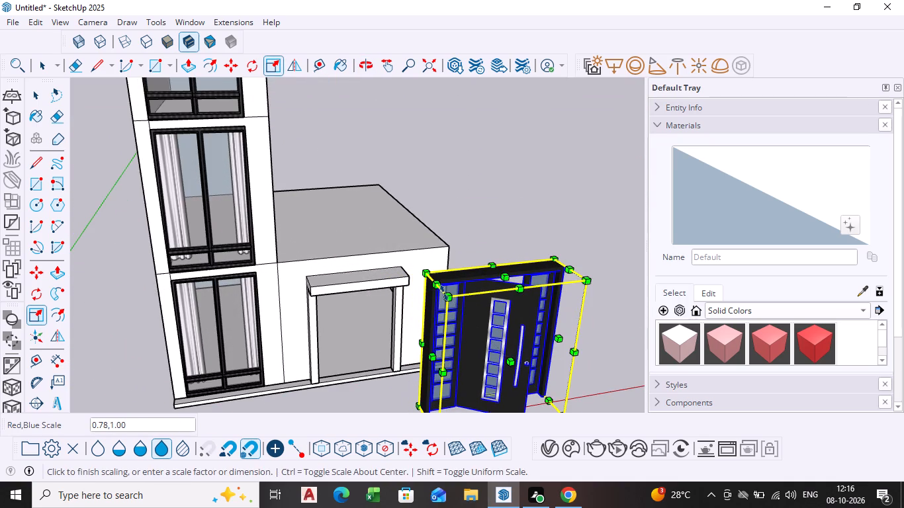
Reduce the pivot door's height by scaling its top down along the blue axis.
click(506, 275)
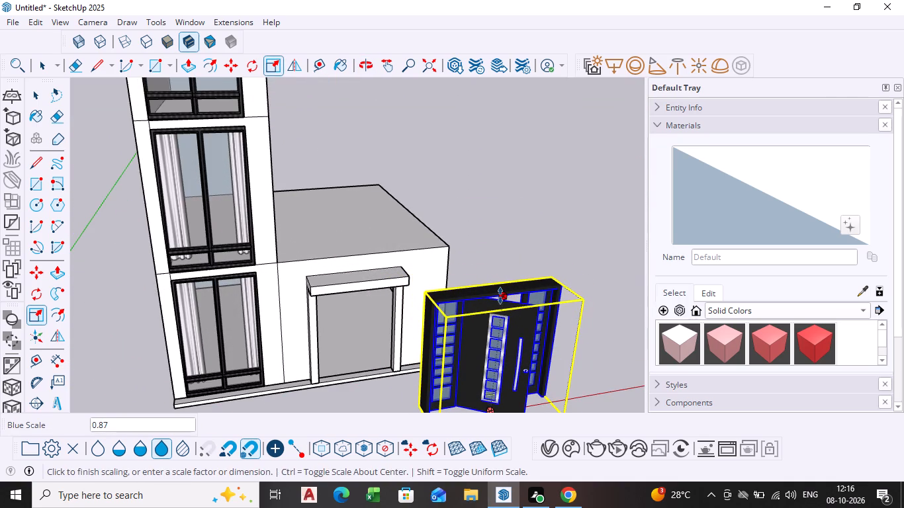
drag(500, 296, 502, 302)
Move the pivot door by its bottom corner nearest the tower about 7' 5 3/8" to the base of the canopied opening.
scroll(535, 360, down, 3)
middle_drag(529, 359, 471, 279)
middle_drag(418, 336, 420, 271)
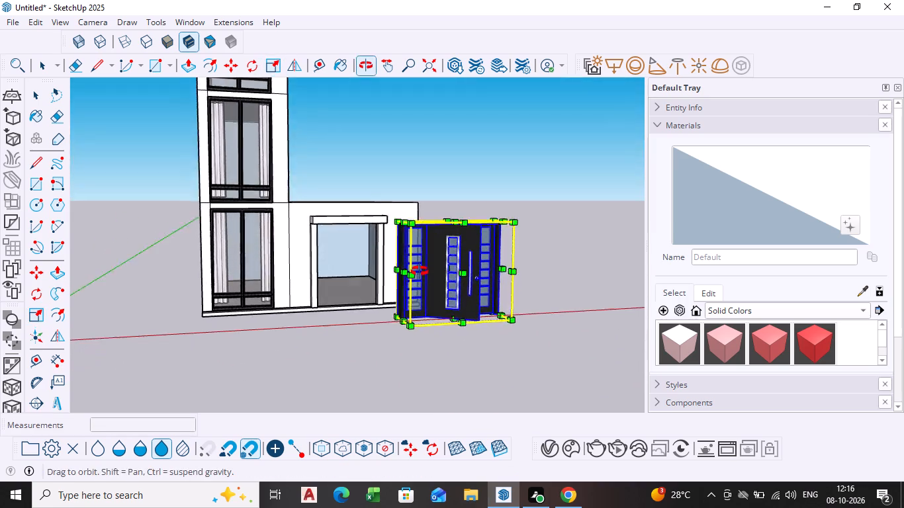
scroll(420, 271, up, 1)
middle_drag(420, 271, 420, 268)
scroll(396, 318, up, 3)
key(m)
scroll(396, 329, up, 1)
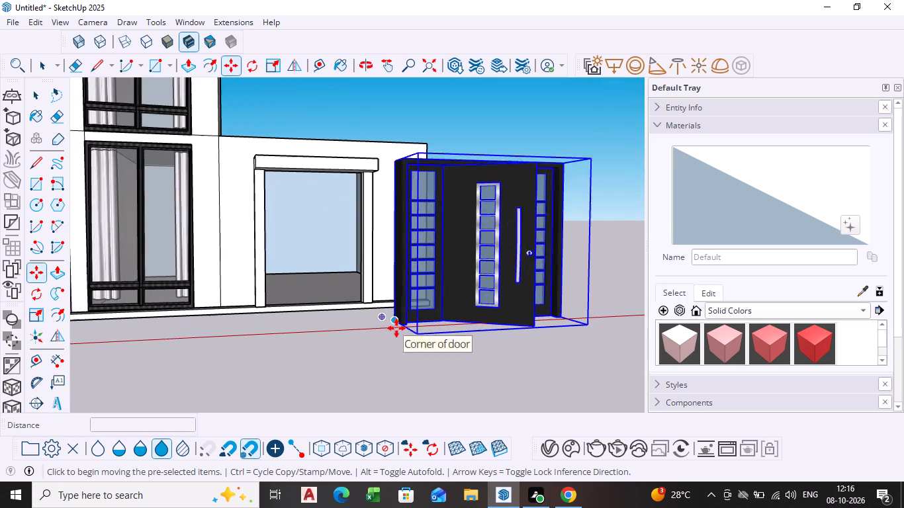
middle_drag(400, 328, 459, 330)
click(420, 319)
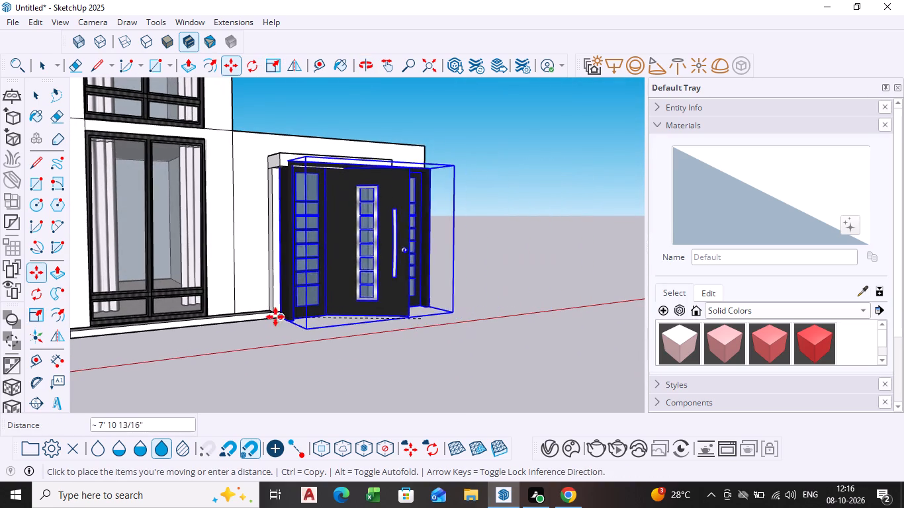
scroll(275, 317, up, 3)
middle_drag(281, 303, 210, 333)
scroll(276, 318, up, 4)
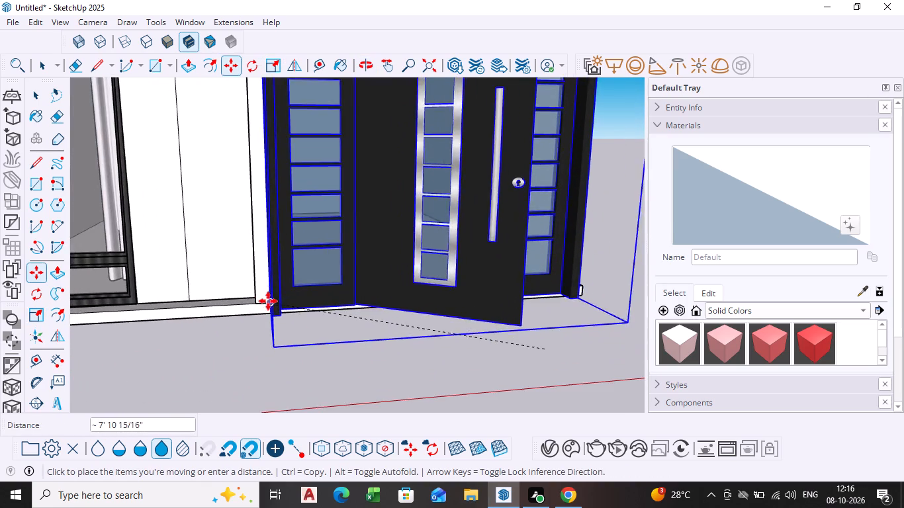
middle_drag(270, 300, 341, 300)
scroll(270, 300, down, 1)
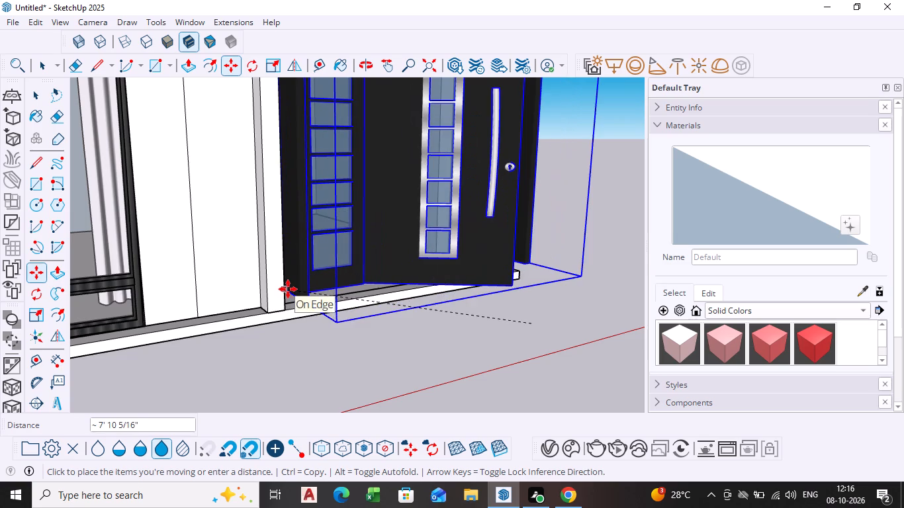
middle_drag(288, 289, 269, 322)
scroll(274, 312, up, 4)
scroll(281, 299, down, 3)
middle_drag(283, 297, 215, 368)
scroll(230, 353, up, 4)
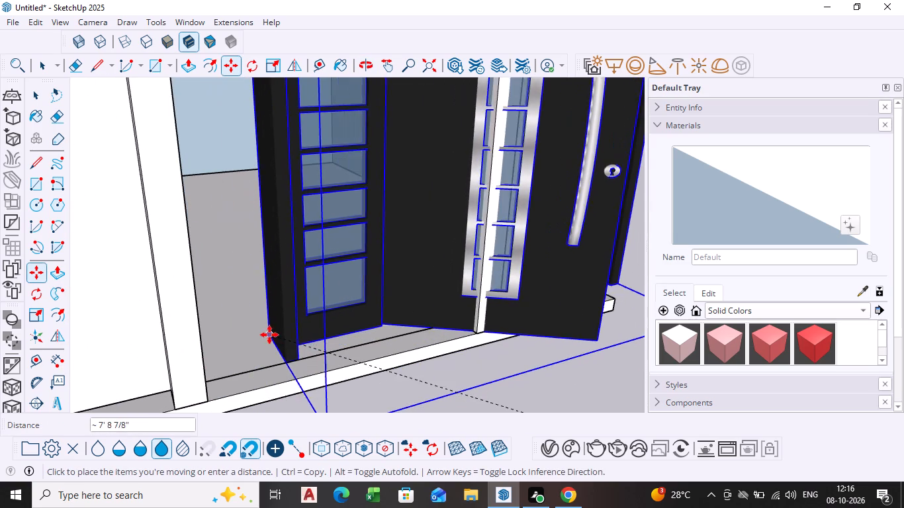
scroll(266, 334, down, 3)
middle_drag(265, 334, 212, 376)
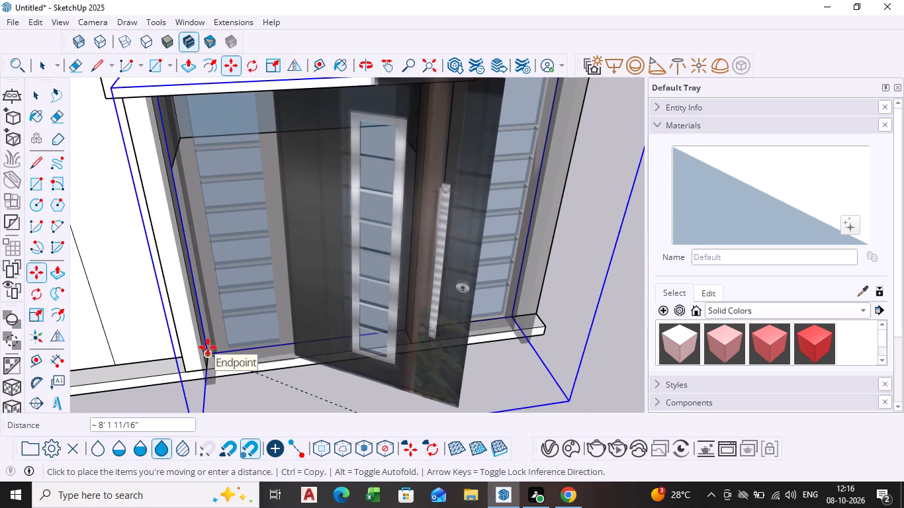
scroll(208, 347, down, 2)
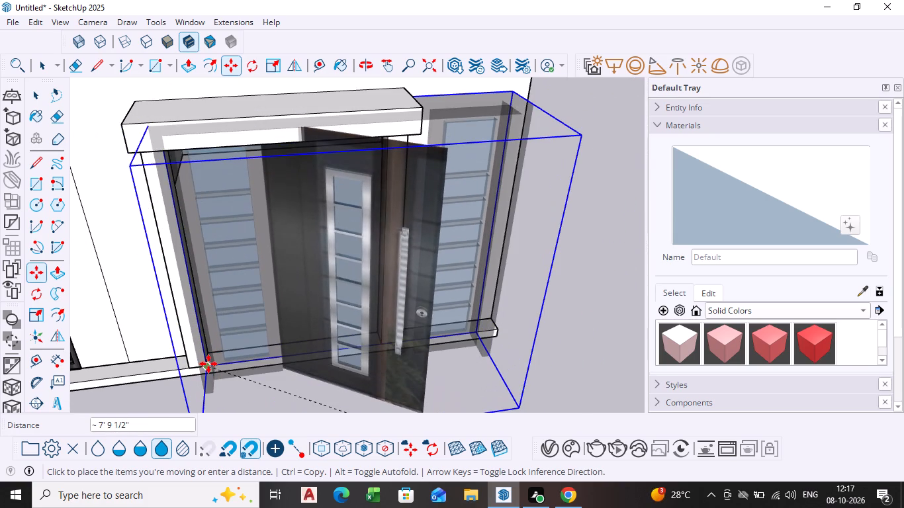
click(219, 360)
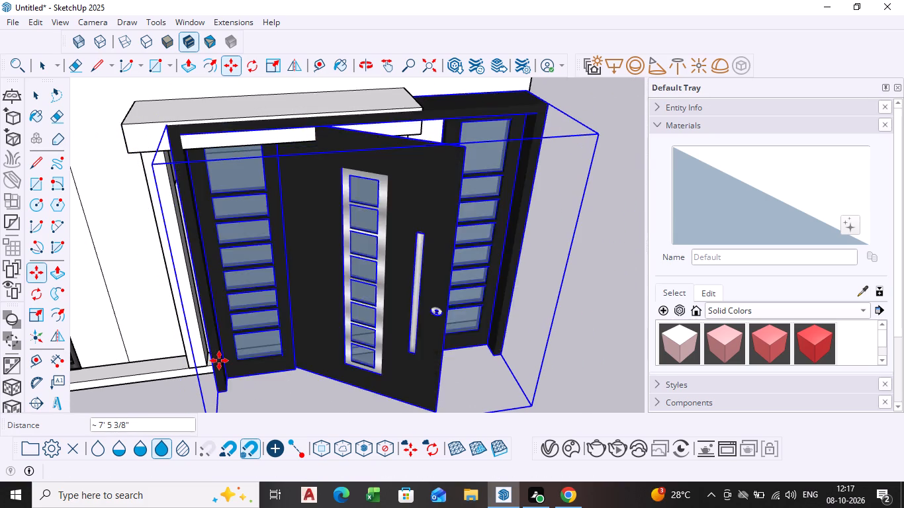
Scale the pivot door's height along the blue axis to about 0.84 so its top drops below the canopy.
scroll(234, 353, down, 3)
middle_drag(234, 353, 400, 294)
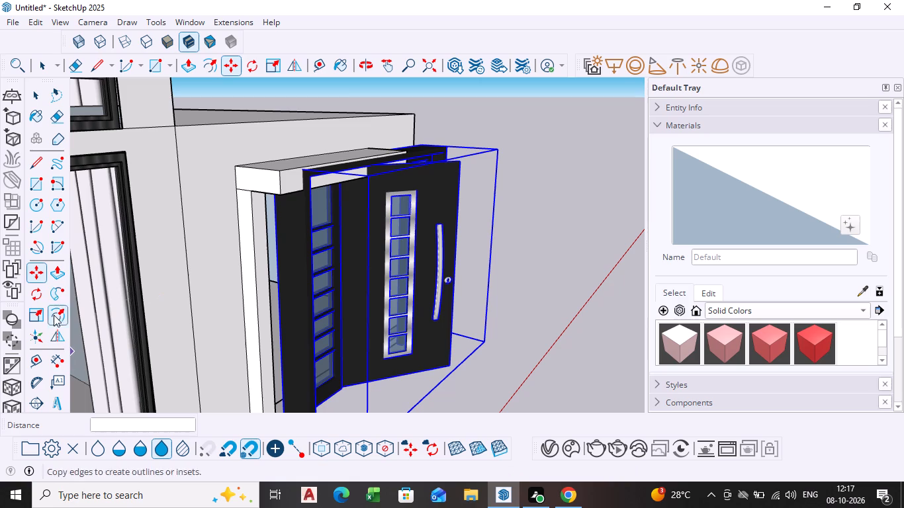
click(45, 313)
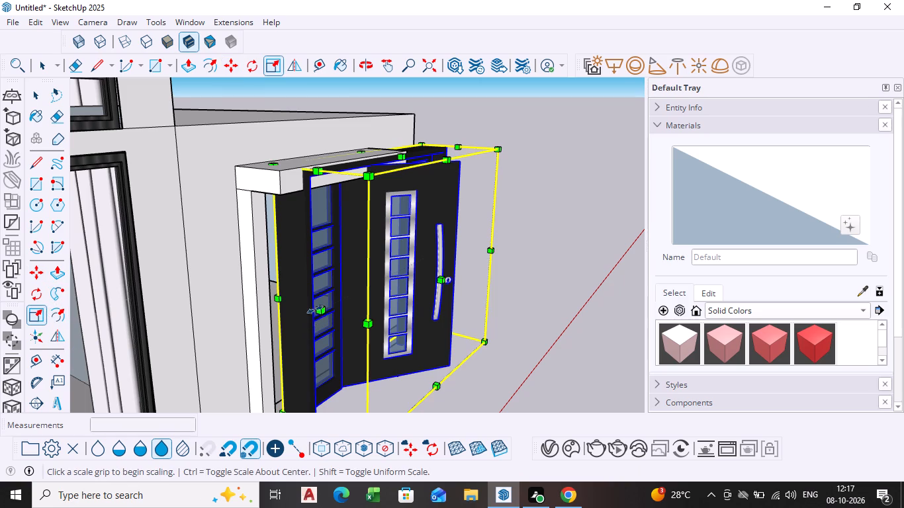
scroll(274, 305, down, 1)
middle_drag(274, 306, 292, 358)
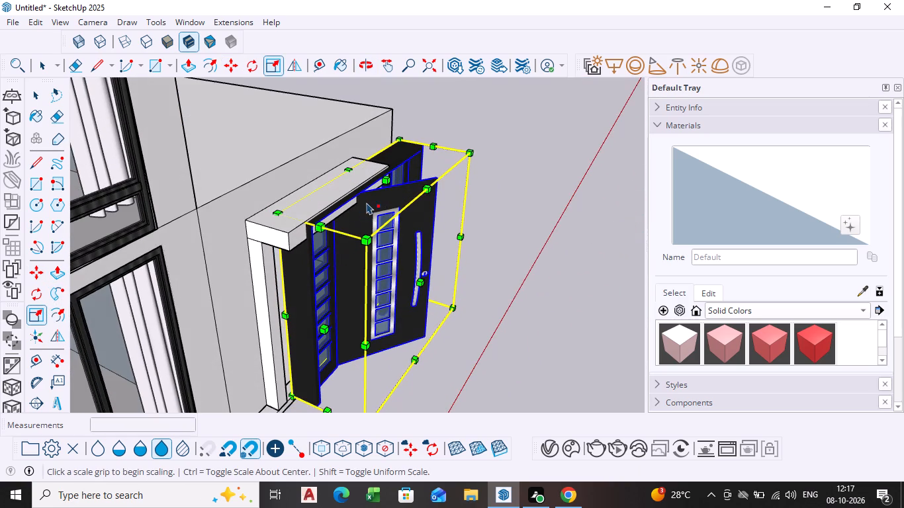
click(384, 178)
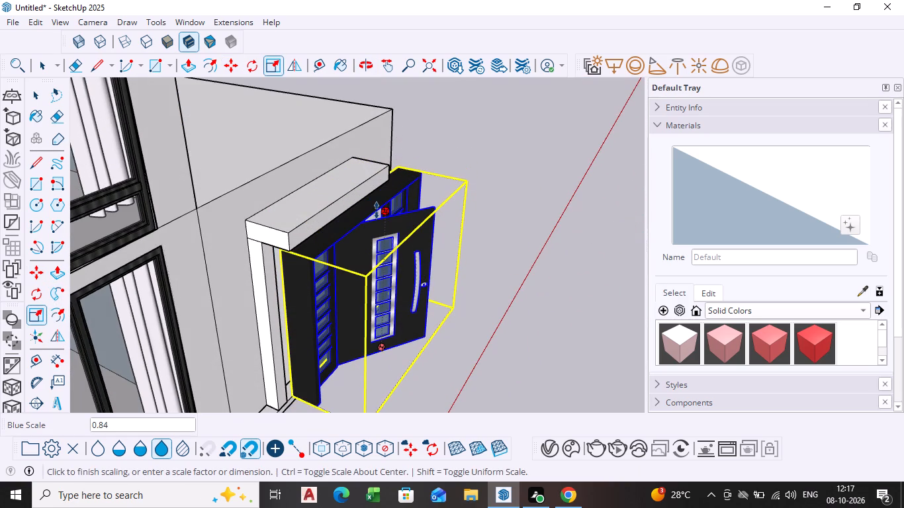
click(377, 210)
Narrow the pivot door along the red axis, slightly from its tower side and to about 0.8 from the opposite side.
scroll(449, 274, down, 1)
middle_drag(447, 273, 431, 271)
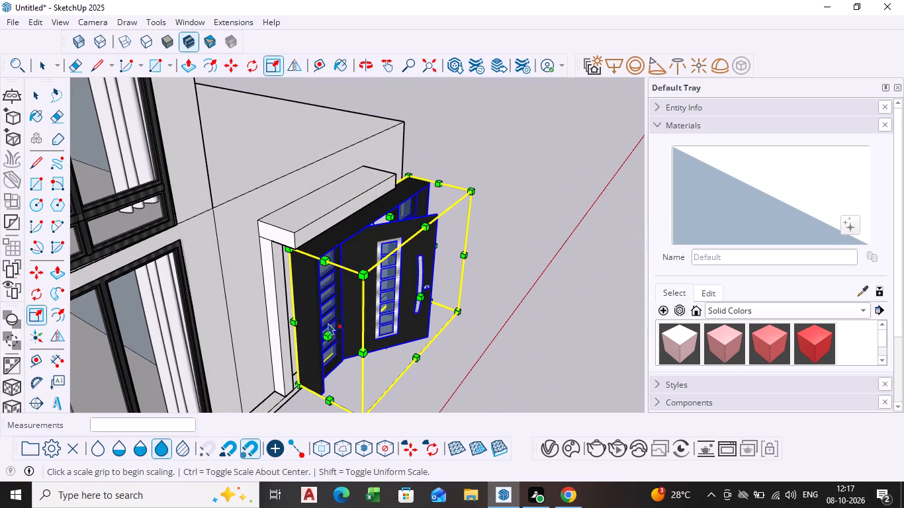
click(324, 333)
click(333, 327)
scroll(447, 314, down, 1)
middle_drag(447, 314, 374, 303)
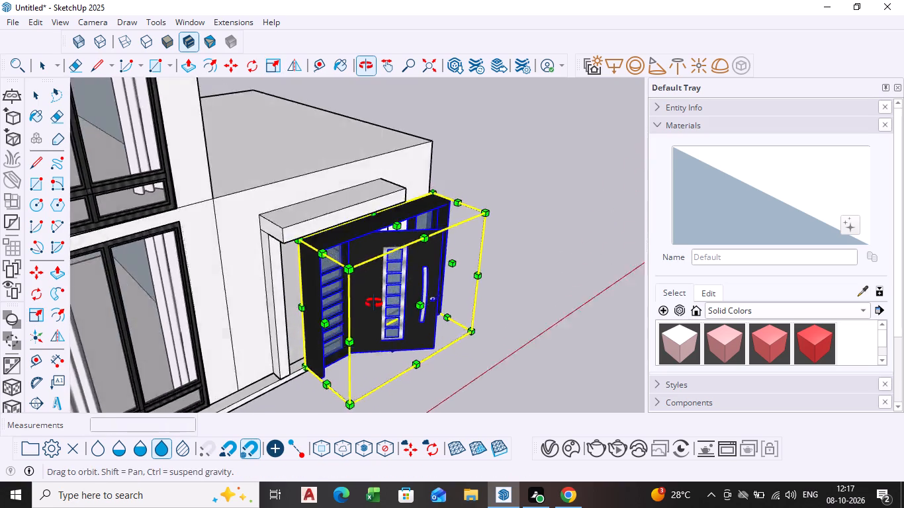
middle_drag(374, 303, 284, 284)
scroll(284, 284, down, 1)
scroll(455, 321, down, 1)
shift+middle_drag(439, 320, 392, 293)
middle_drag(449, 281, 350, 262)
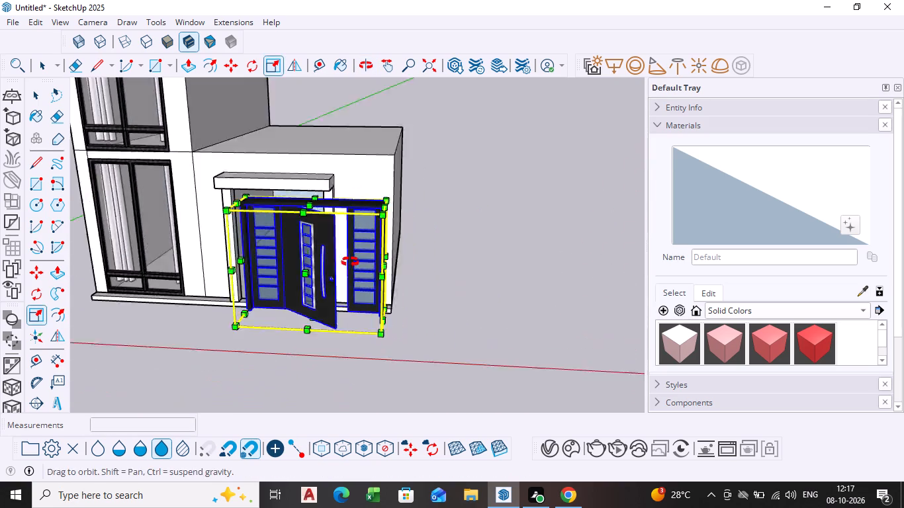
middle_drag(350, 262, 305, 252)
scroll(344, 243, up, 4)
click(365, 271)
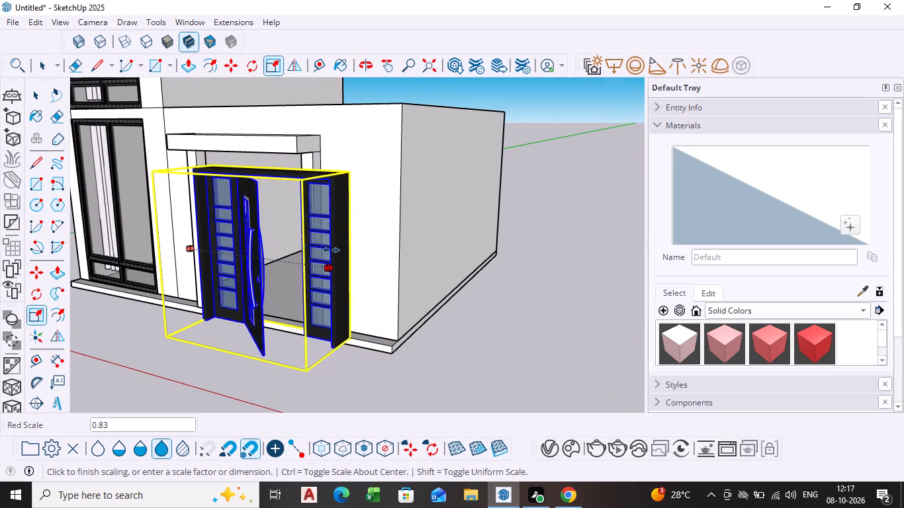
click(324, 246)
Scale the pivot door's top down slightly along the blue axis.
middle_drag(282, 273, 410, 282)
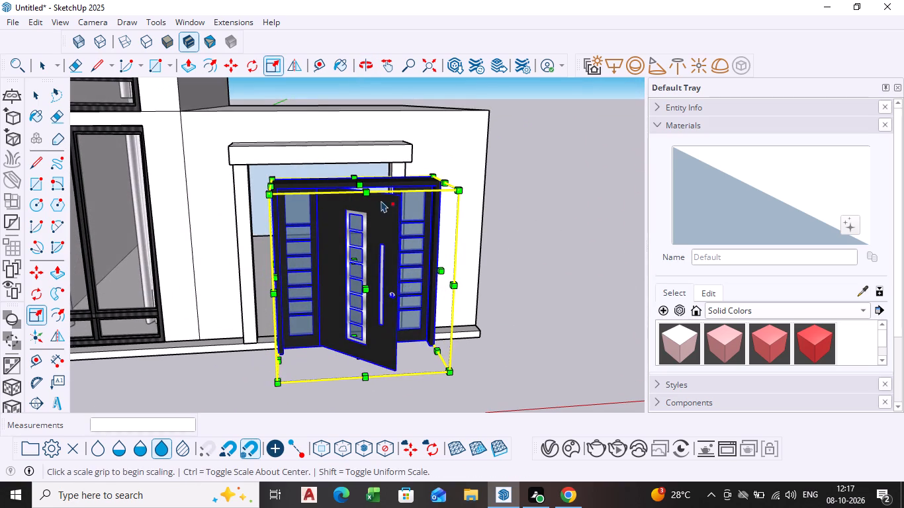
click(361, 182)
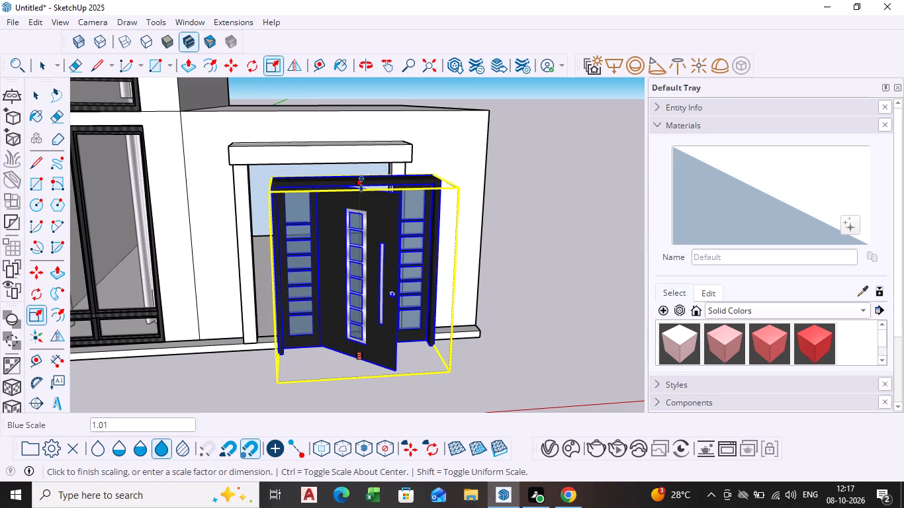
click(357, 198)
Move the pivot door by its top tower-side corner about 1' 7 1/4" to the opening's upper corner beneath the canopy.
scroll(281, 310, down, 1)
middle_drag(281, 311, 373, 316)
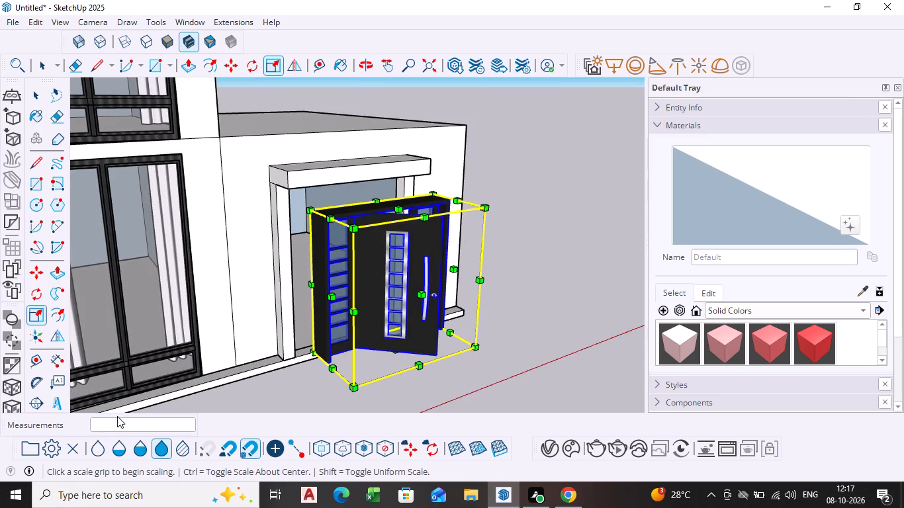
click(41, 265)
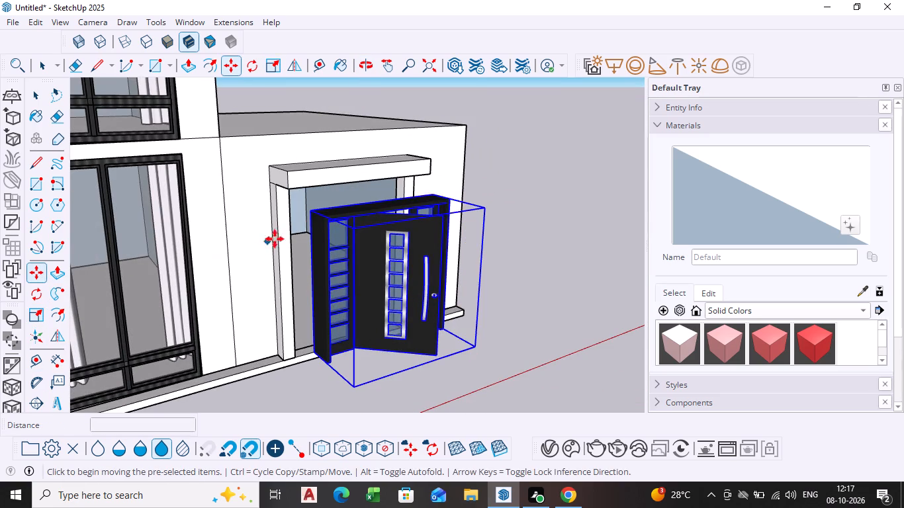
click(317, 210)
scroll(306, 201, up, 3)
middle_drag(303, 199, 300, 196)
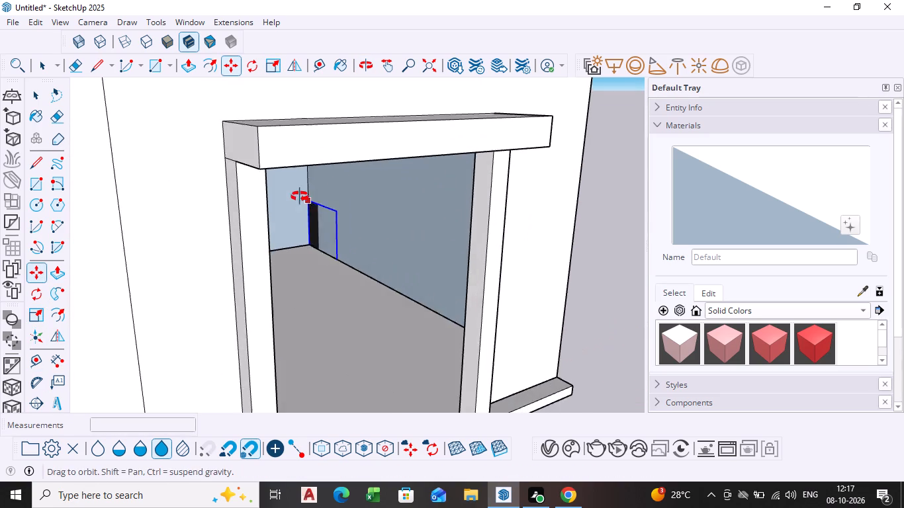
middle_drag(300, 196, 242, 164)
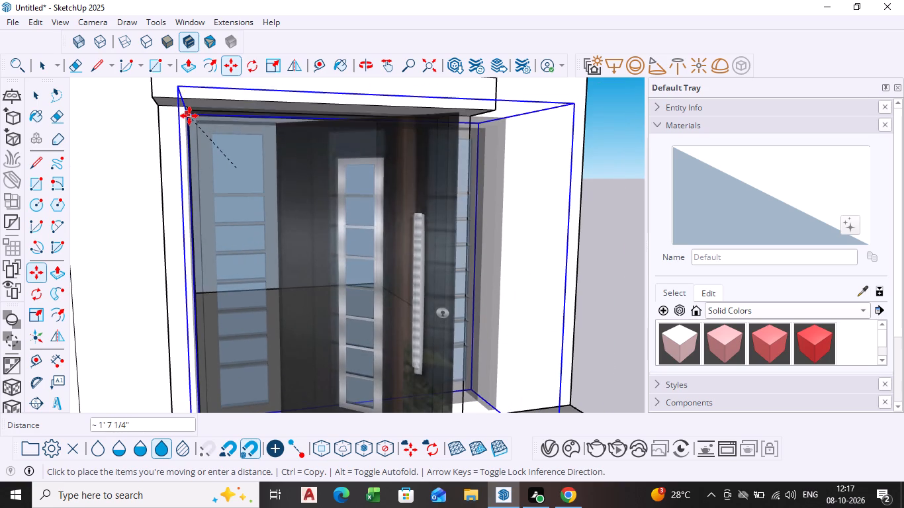
middle_drag(189, 116, 187, 141)
scroll(184, 124, up, 4)
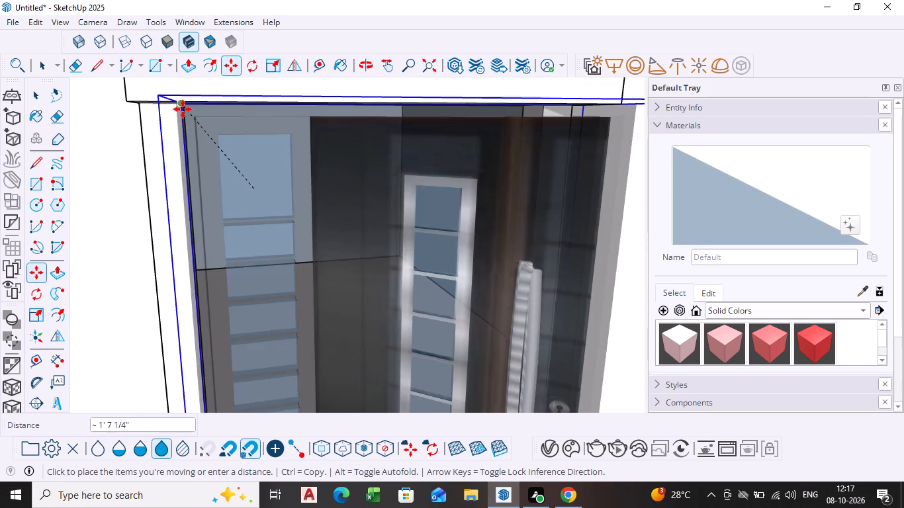
click(183, 107)
scroll(204, 165, down, 10)
scroll(265, 253, down, 1)
shift+middle_drag(263, 251, 228, 232)
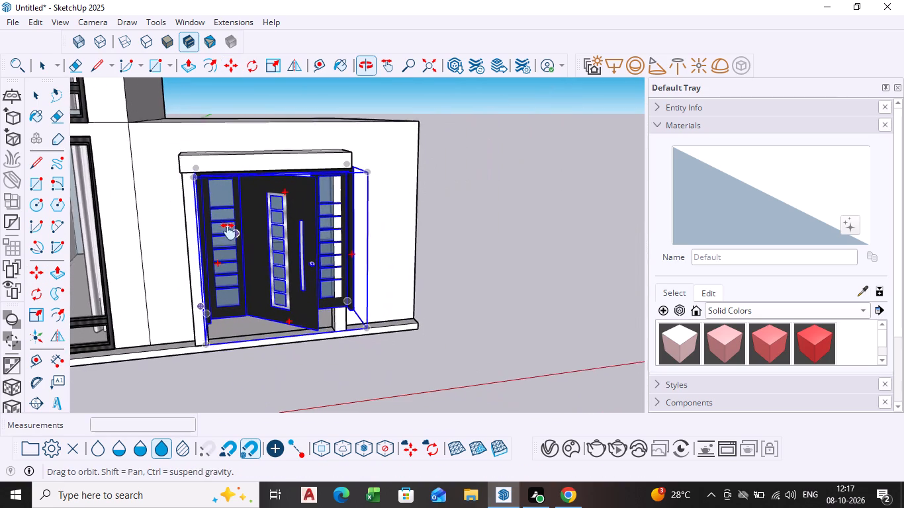
shift+middle_drag(228, 232, 227, 230)
Stretch the pivot door's bottom down to the base of the opening along the blue axis, to about 1.17.
middle_drag(400, 251, 388, 160)
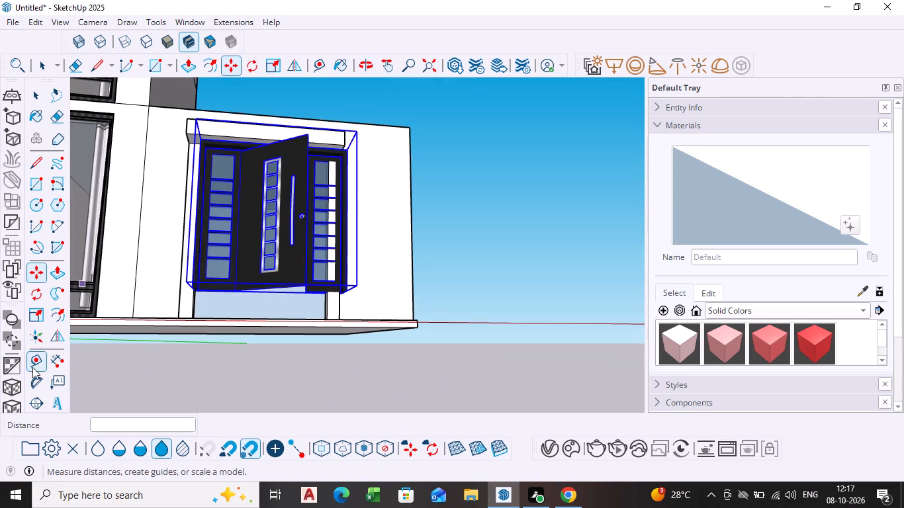
click(32, 314)
middle_drag(179, 328, 226, 294)
click(304, 259)
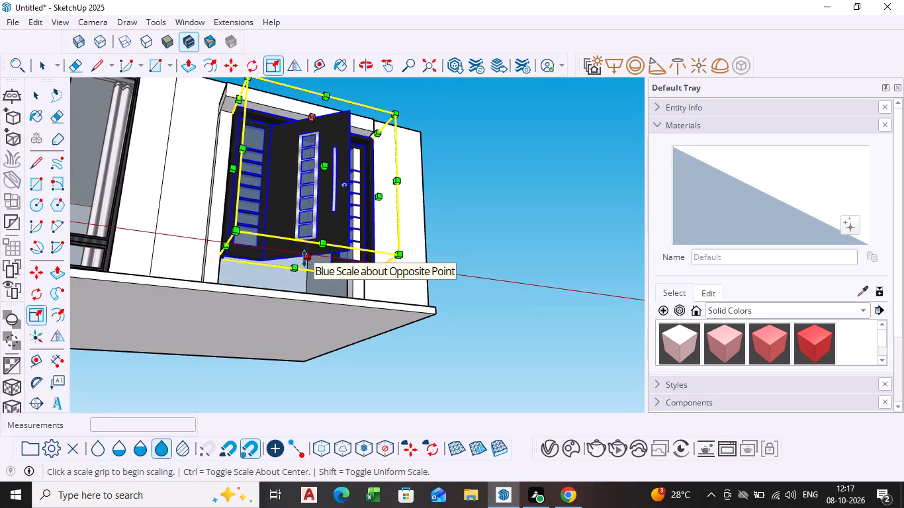
scroll(292, 286, down, 1)
middle_drag(285, 294, 235, 370)
scroll(235, 370, up, 1)
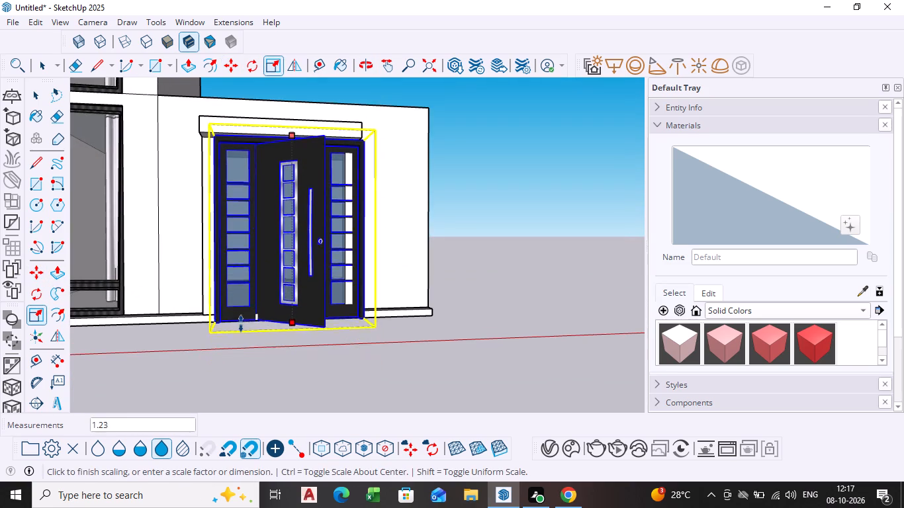
click(240, 316)
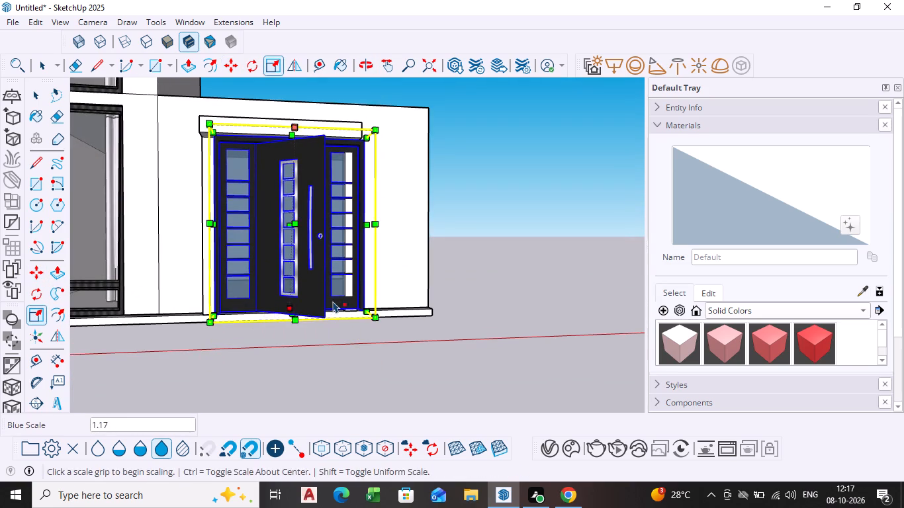
Move the pivot door by its bottom corner farthest from the tower about 9 11/16" to the base of the opening's side post.
middle_drag(333, 301, 208, 353)
scroll(328, 279, up, 4)
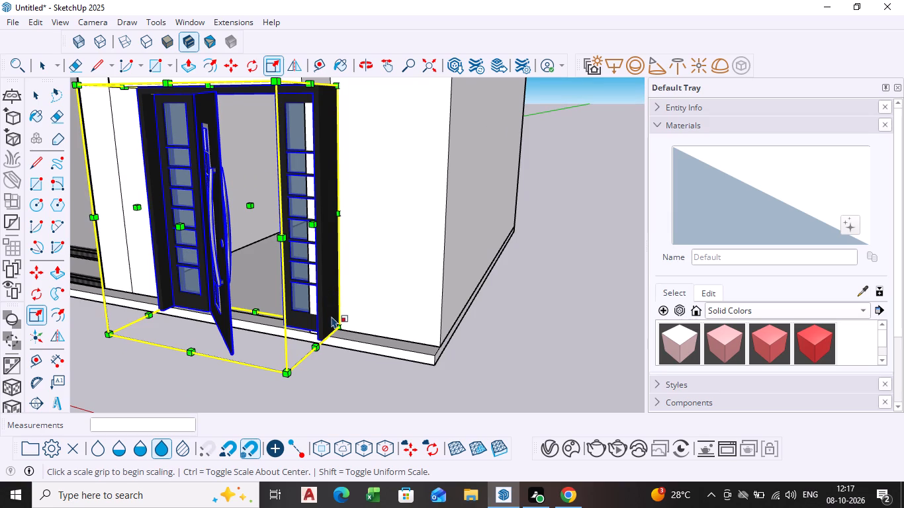
middle_drag(331, 317, 269, 368)
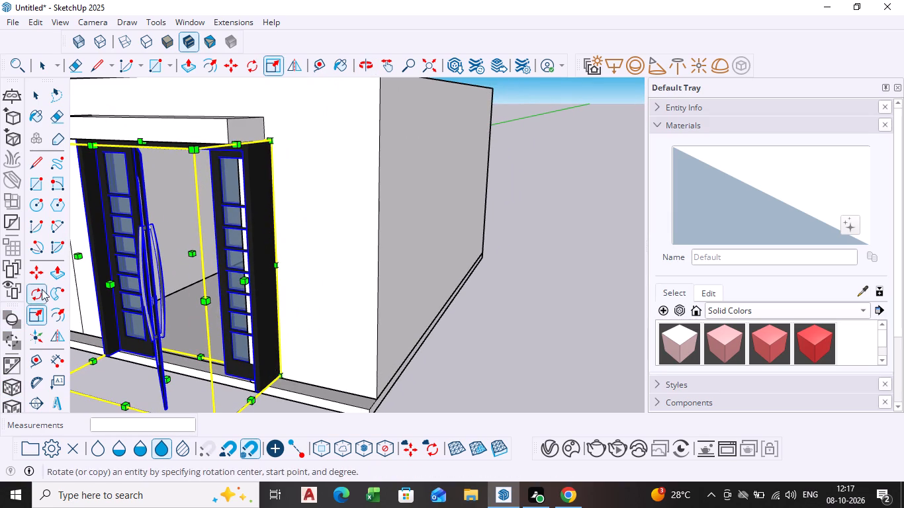
click(42, 279)
click(283, 379)
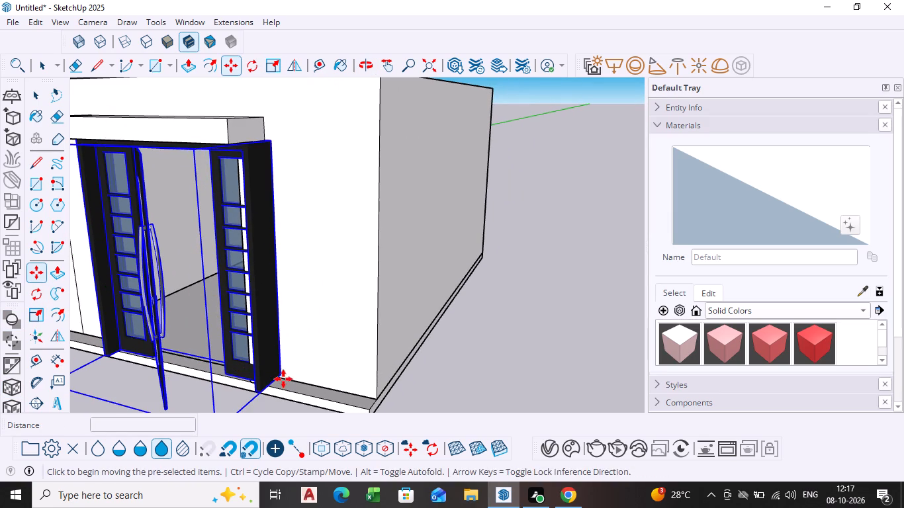
middle_drag(240, 366, 249, 368)
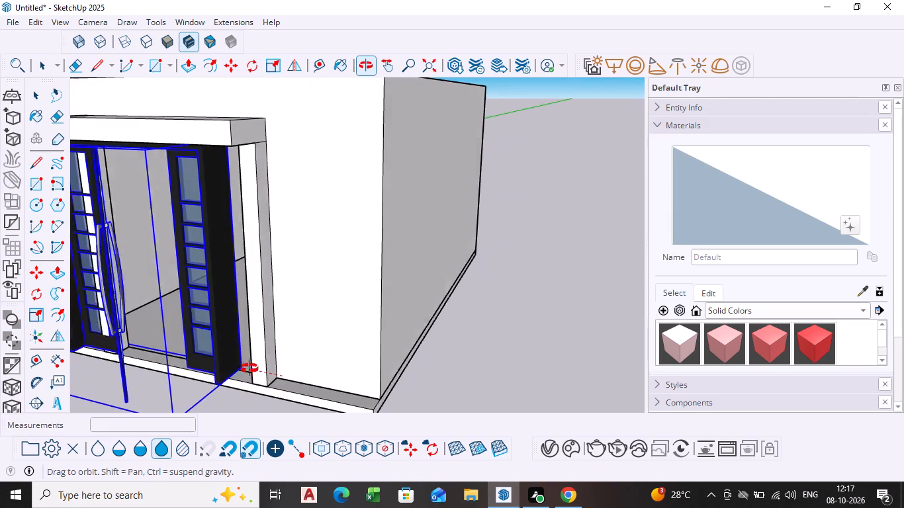
middle_drag(249, 368, 278, 372)
scroll(278, 372, down, 1)
scroll(256, 376, up, 5)
middle_drag(261, 376, 347, 394)
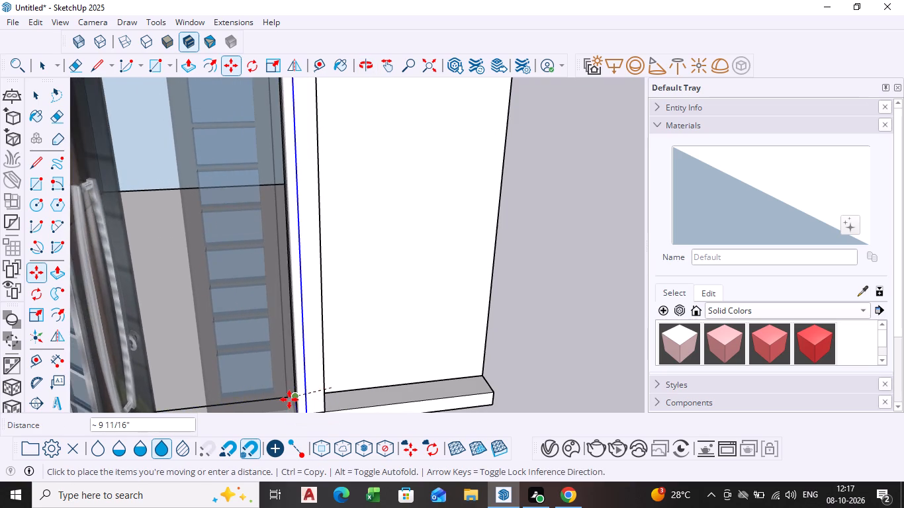
click(289, 400)
Scale the pivot door from its tower-side edge along the red and green axes to about 0.97, 0.82.
scroll(275, 374, down, 12)
middle_drag(183, 339, 362, 276)
scroll(336, 325, down, 3)
shift+middle_drag(336, 326, 343, 257)
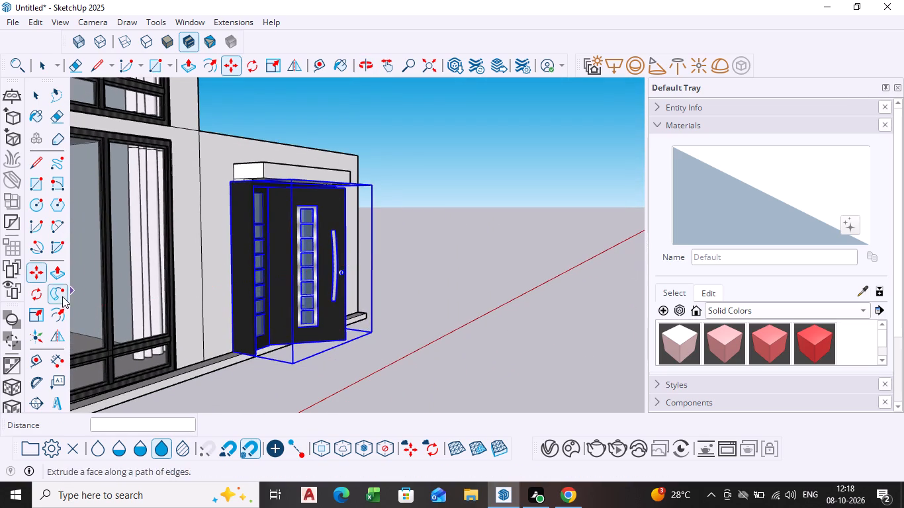
click(42, 317)
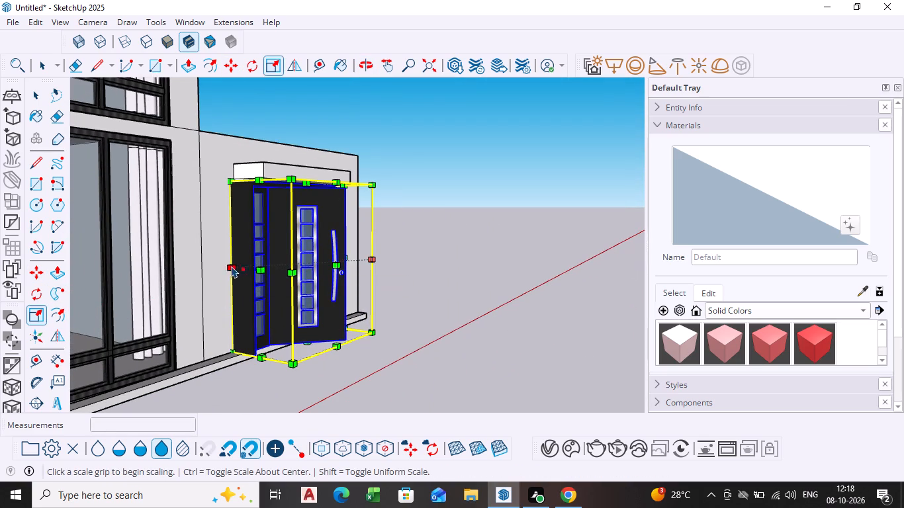
click(229, 268)
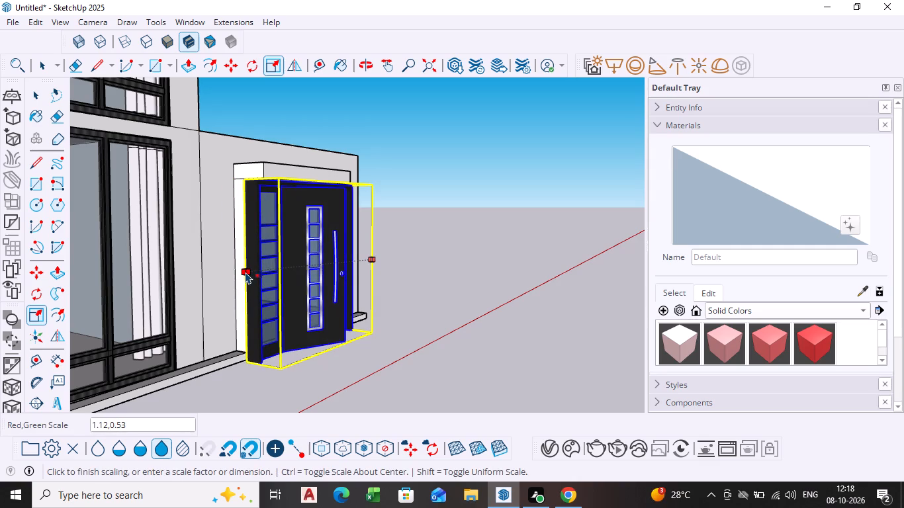
click(245, 262)
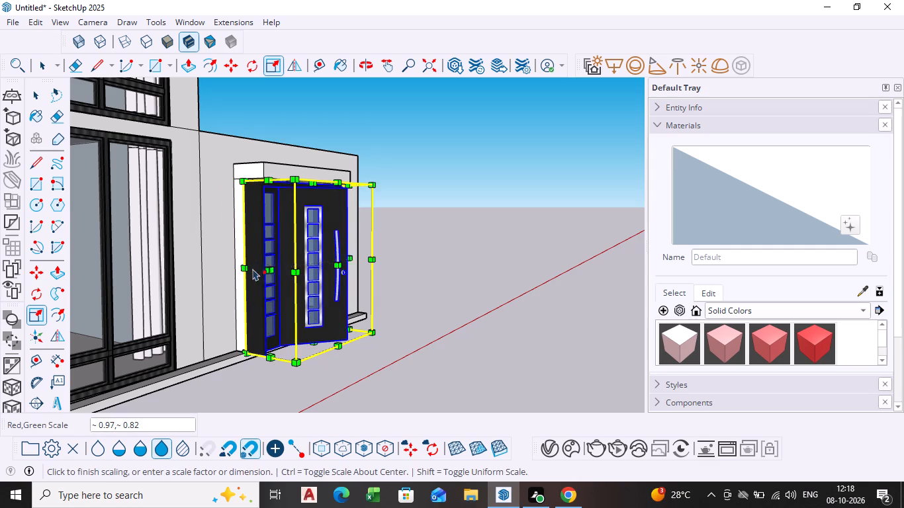
Scale the pivot door's top up slightly along the blue axis toward the canopy's underside.
scroll(385, 276, down, 1)
middle_drag(385, 276, 341, 354)
scroll(341, 185, up, 4)
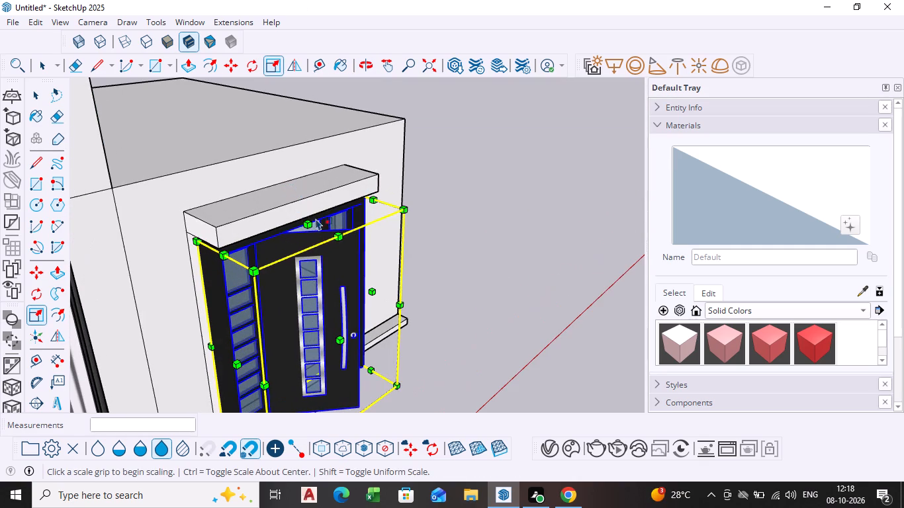
click(311, 218)
click(310, 214)
scroll(369, 240, down, 5)
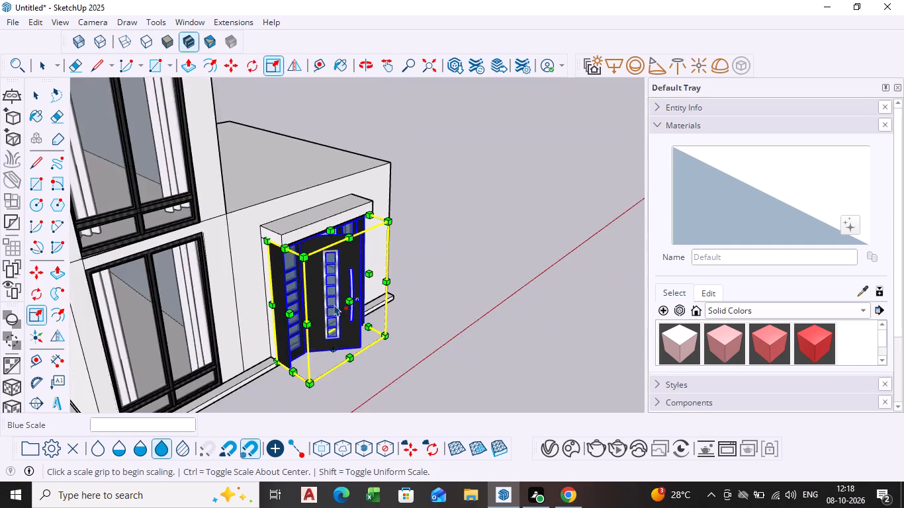
Flatten the pivot door's depth from its front along the green axis to about 0.13 and deselect it.
middle_drag(324, 304, 265, 169)
scroll(307, 292, down, 4)
scroll(425, 337, down, 1)
middle_drag(423, 337, 413, 339)
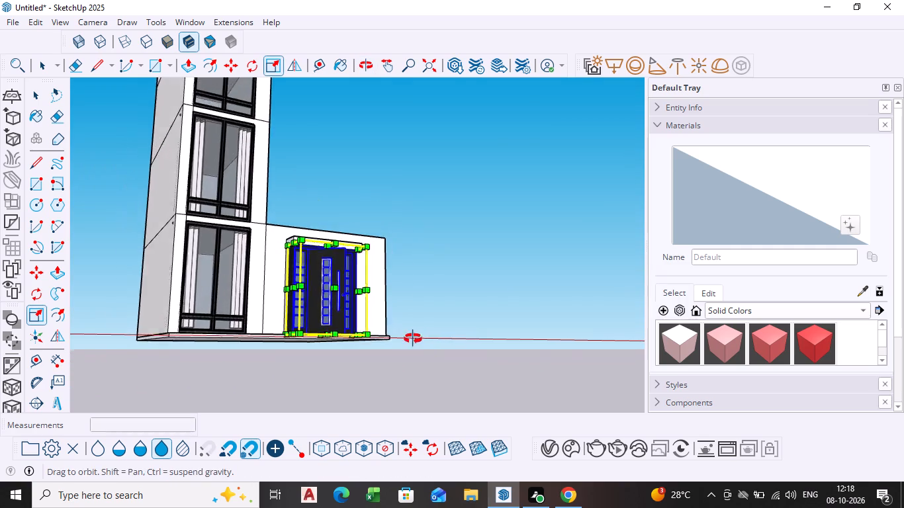
middle_drag(413, 339, 302, 362)
middle_drag(381, 321, 320, 345)
scroll(368, 299, up, 9)
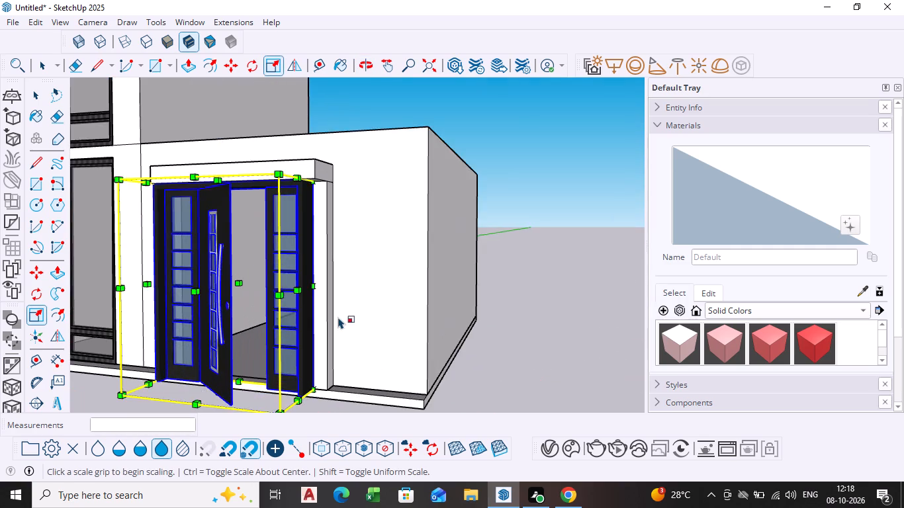
middle_drag(338, 317, 312, 348)
scroll(287, 373, up, 4)
scroll(308, 398, down, 3)
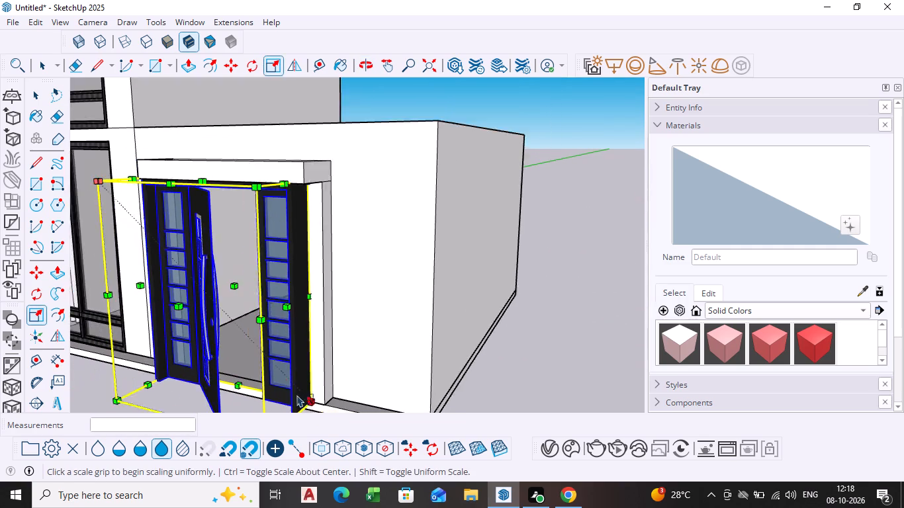
shift+middle_drag(293, 394, 248, 327)
scroll(263, 333, up, 5)
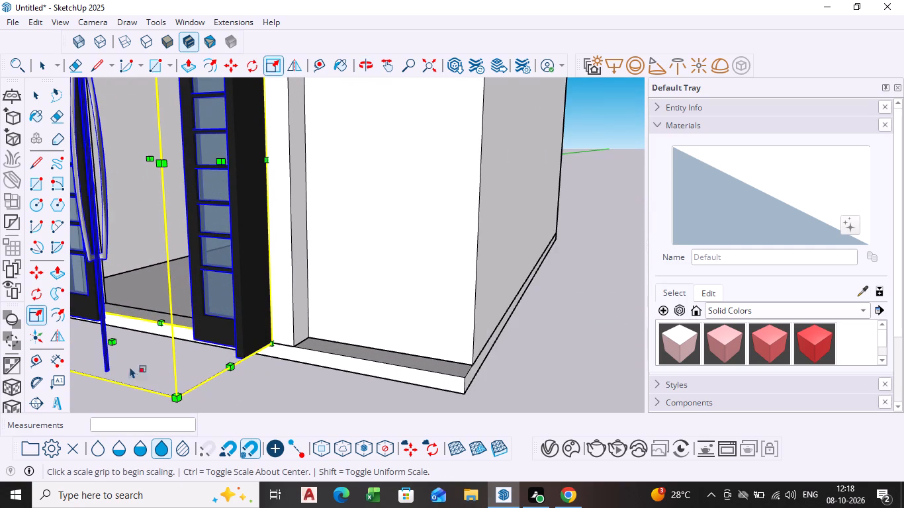
scroll(99, 246, down, 5)
middle_drag(99, 243, 192, 221)
scroll(192, 221, down, 5)
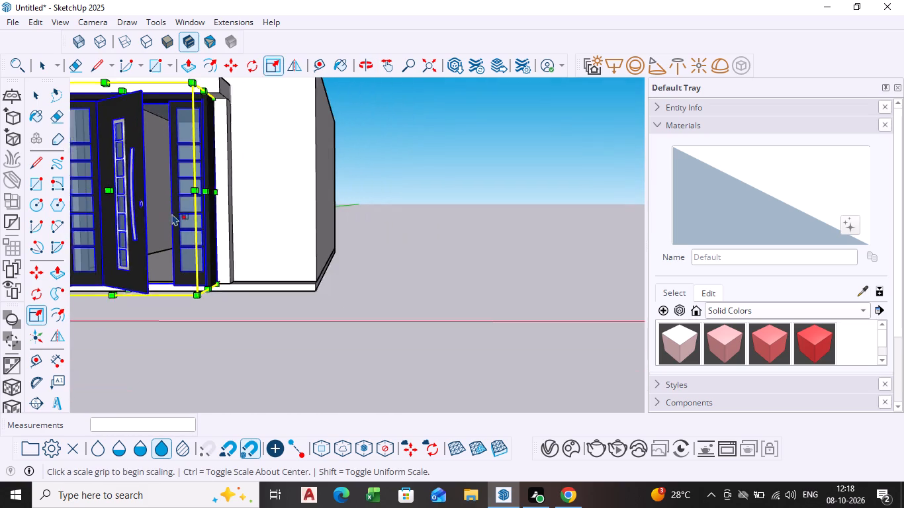
scroll(172, 214, down, 1)
click(114, 192)
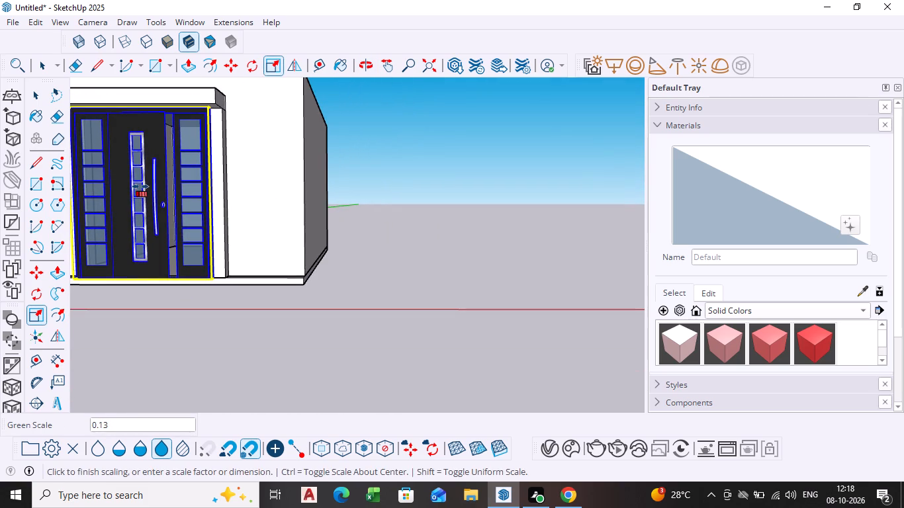
click(140, 187)
key(space)
click(339, 286)
Reselect the pivot door and deepen it from its front along the green axis to about 2.73.
scroll(287, 281, down, 6)
middle_drag(248, 294, 311, 306)
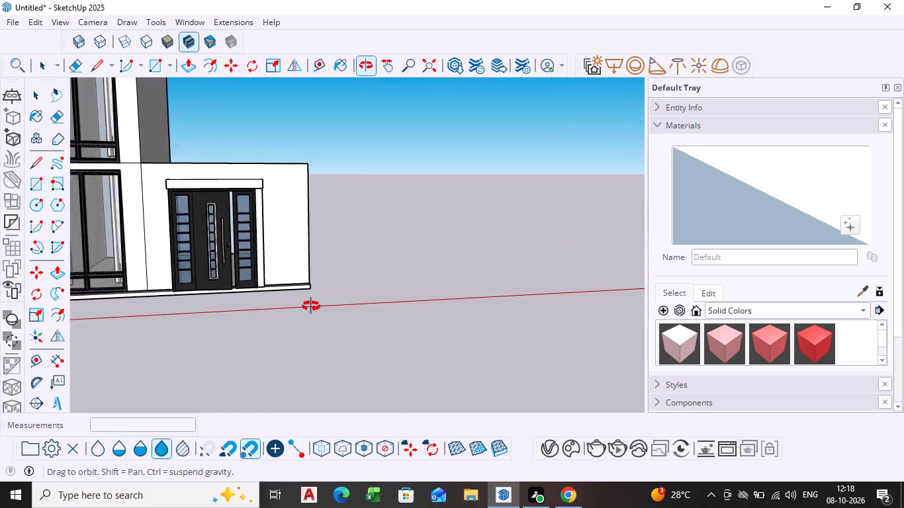
middle_drag(311, 306, 426, 306)
middle_drag(412, 302, 334, 323)
scroll(309, 294, up, 9)
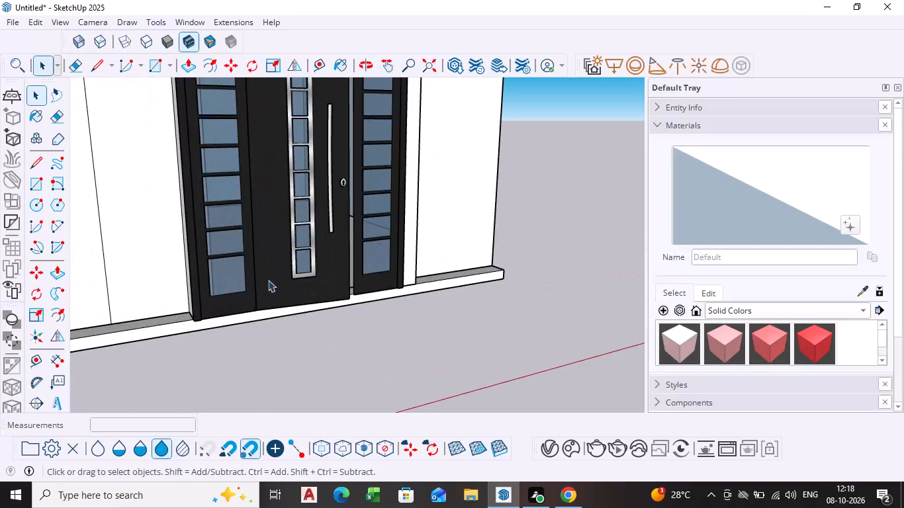
middle_drag(246, 287, 277, 310)
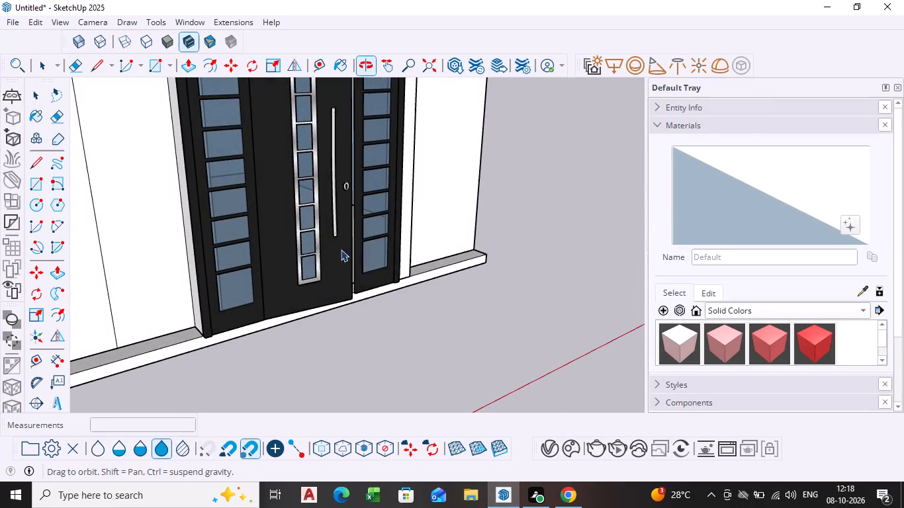
scroll(355, 239, down, 1)
middle_drag(351, 240, 156, 309)
scroll(159, 312, up, 1)
click(402, 223)
scroll(478, 251, down, 1)
middle_drag(476, 253, 369, 292)
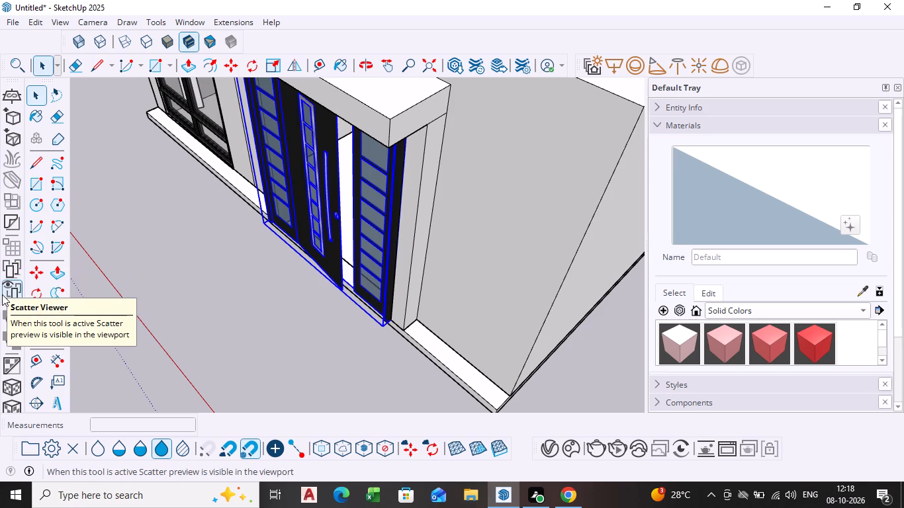
click(39, 320)
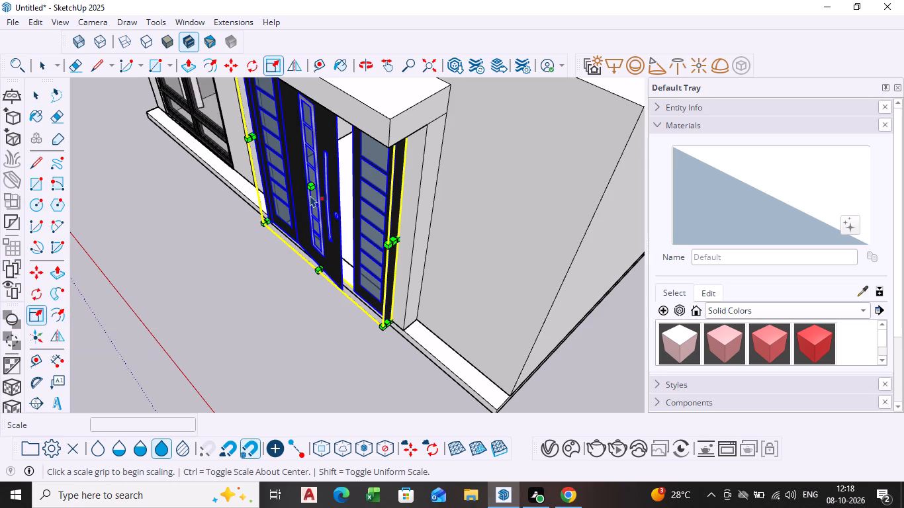
click(310, 187)
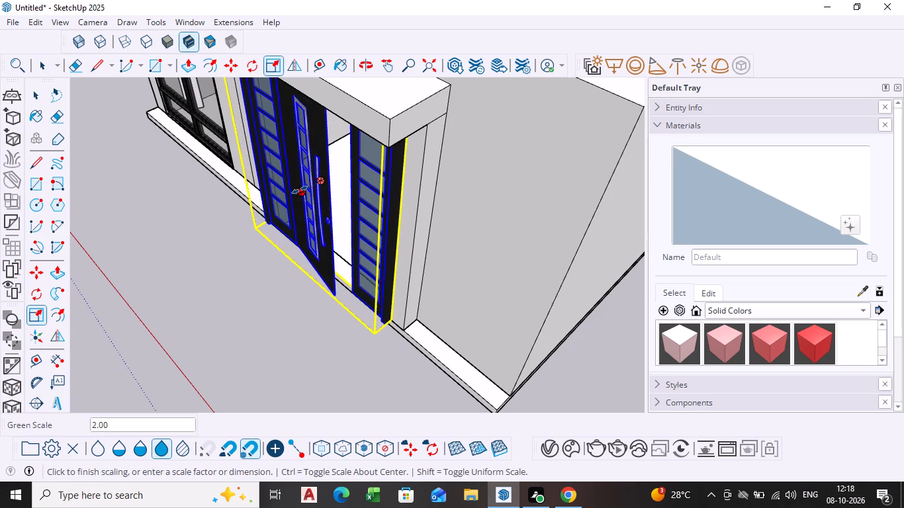
click(291, 190)
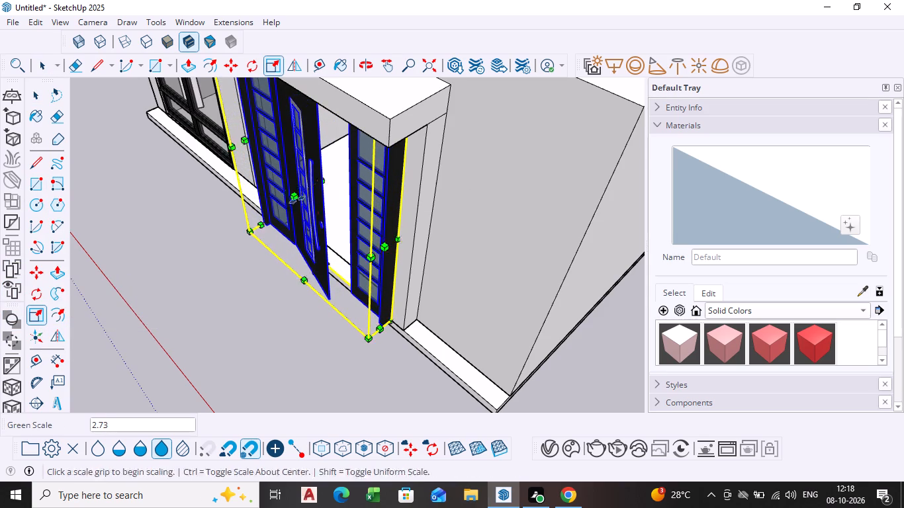
scroll(353, 267, down, 1)
middle_drag(353, 267, 345, 239)
scroll(373, 297, up, 3)
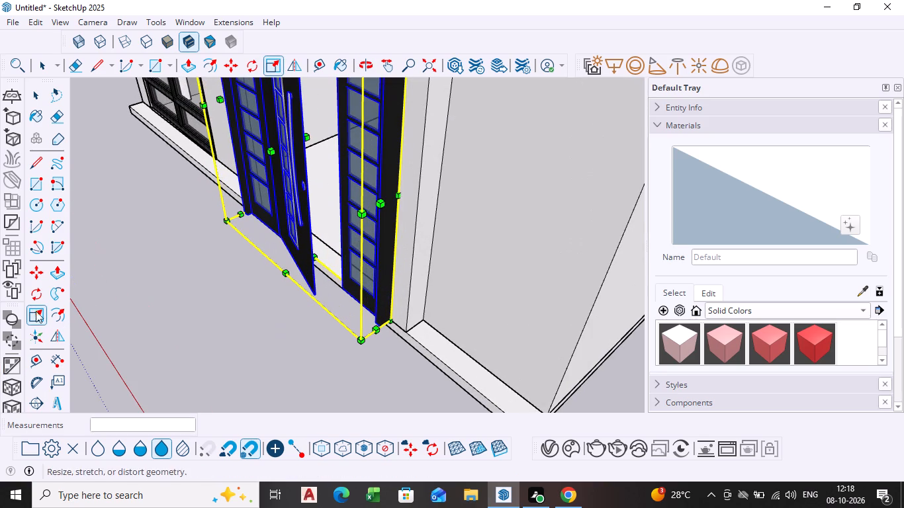
Move the pivot door by its bottom corner about 7 11/16" back into the canopied opening.
click(31, 273)
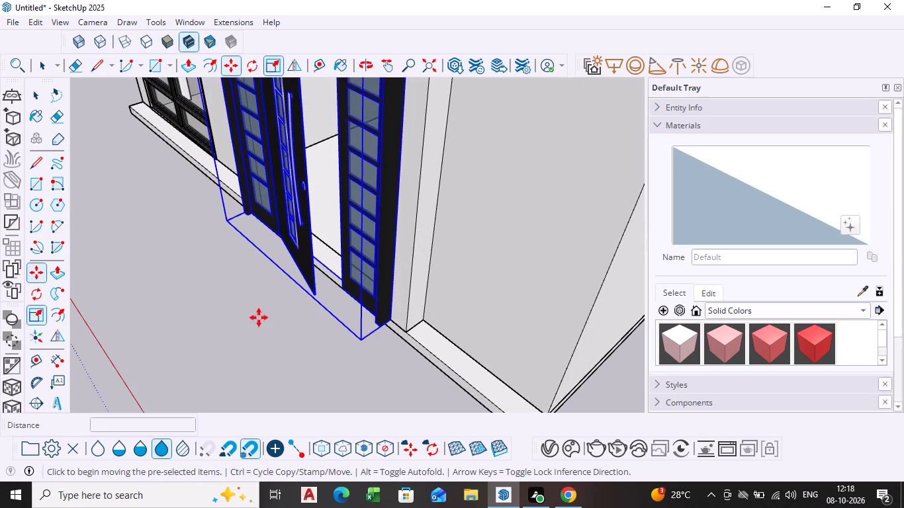
click(393, 323)
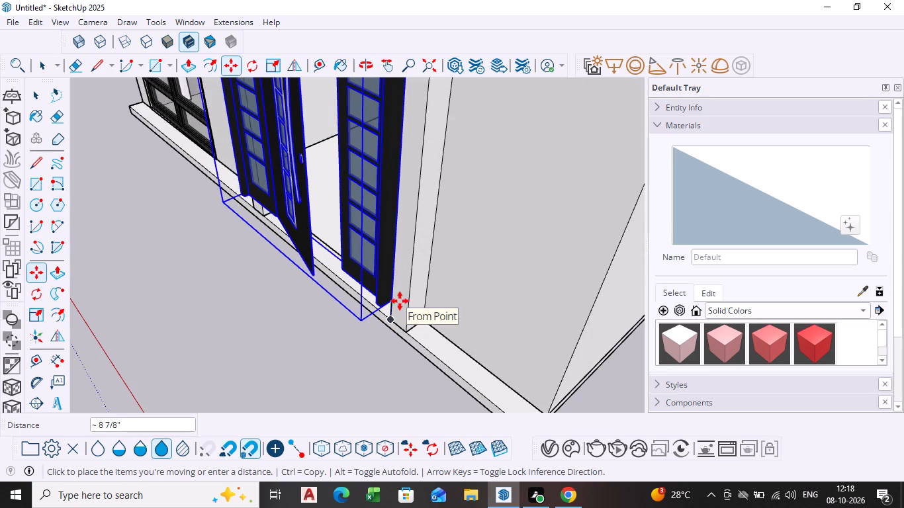
scroll(400, 301, down, 1)
middle_drag(400, 301, 516, 300)
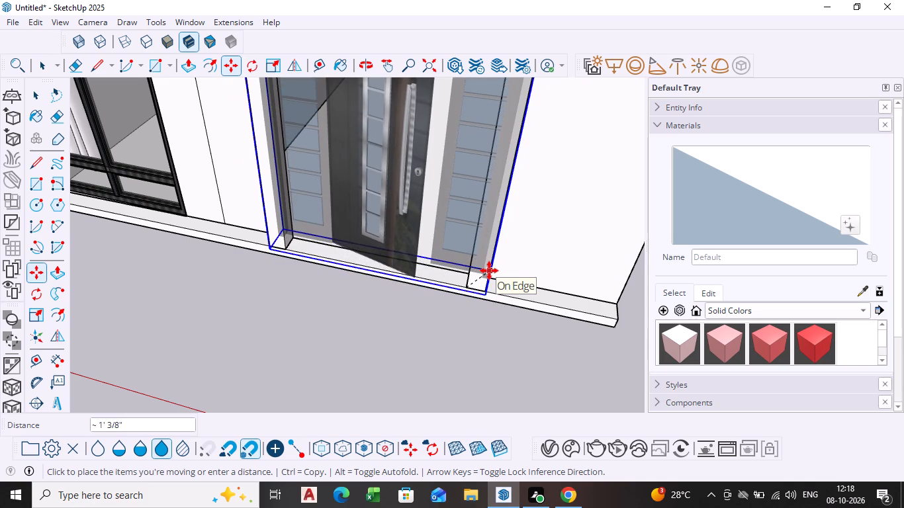
middle_drag(487, 271, 584, 274)
scroll(463, 216, up, 7)
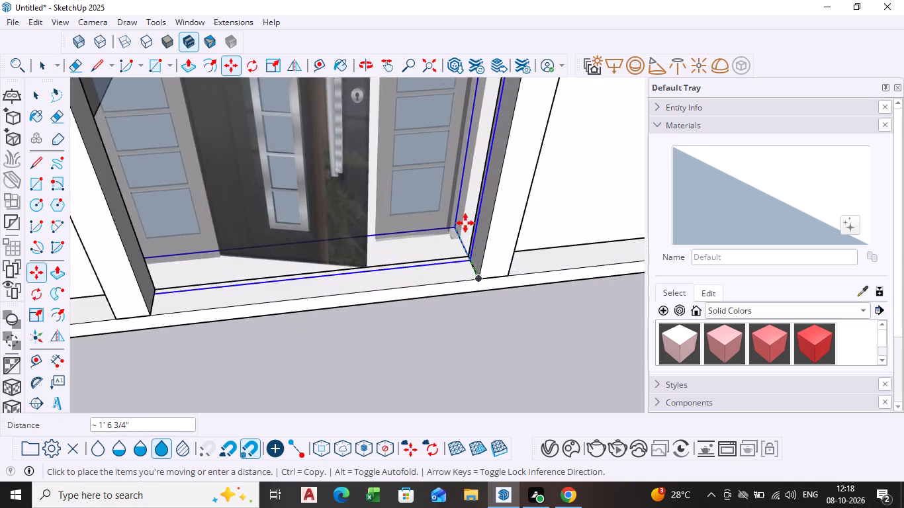
scroll(465, 223, up, 3)
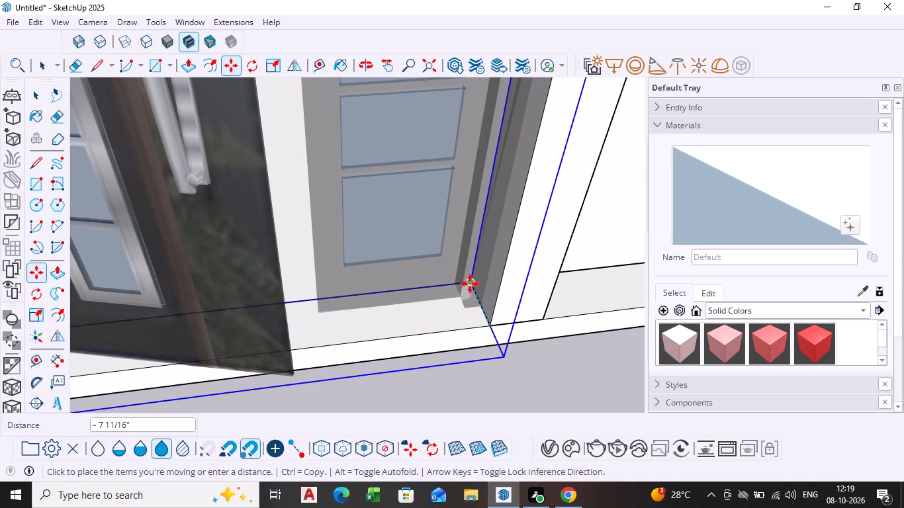
click(469, 285)
Narrow the pivot door from its tower-side edge along the red axis to about 0.91.
scroll(439, 293, down, 16)
middle_drag(468, 327, 430, 319)
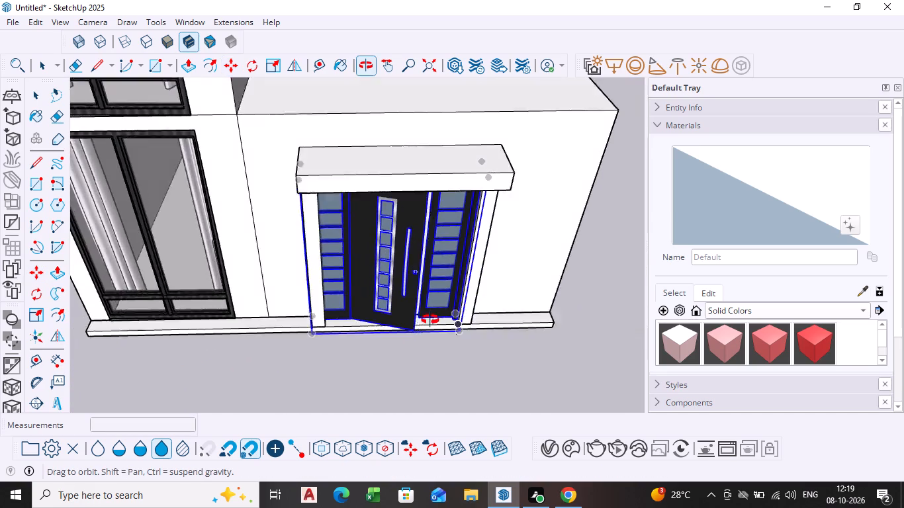
middle_drag(430, 319, 407, 183)
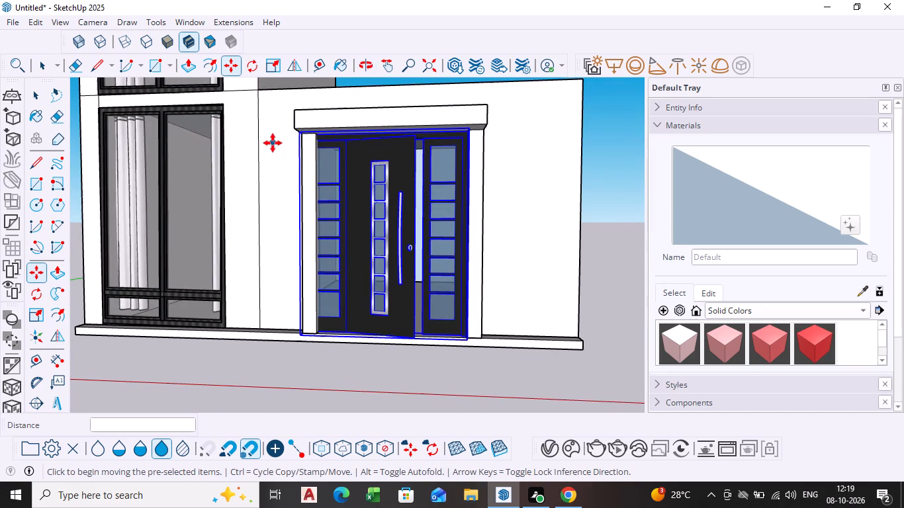
click(42, 317)
middle_drag(220, 296, 268, 297)
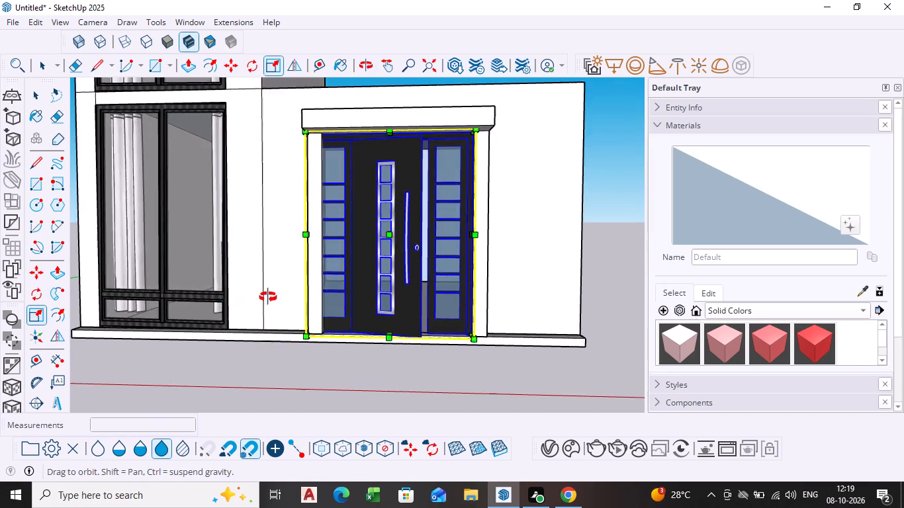
middle_drag(268, 297, 367, 298)
click(379, 232)
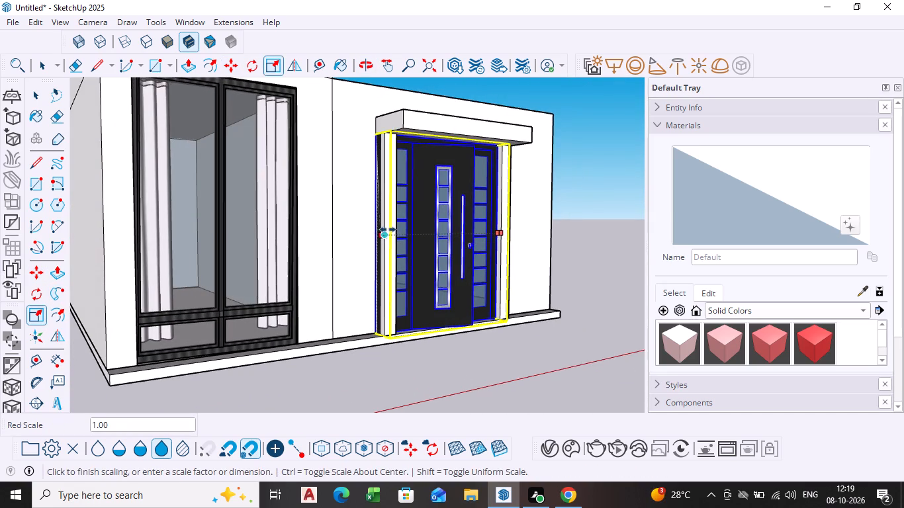
middle_drag(389, 227, 298, 253)
scroll(389, 227, down, 1)
scroll(310, 245, up, 5)
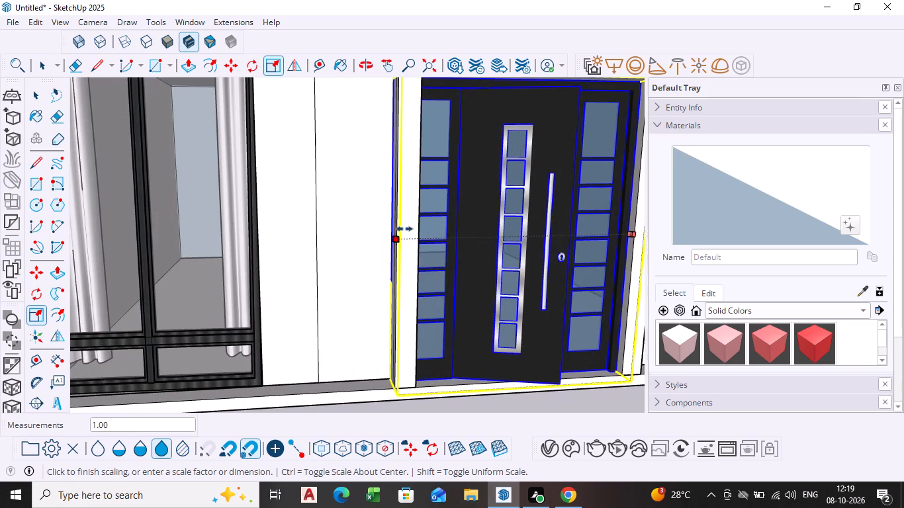
click(420, 232)
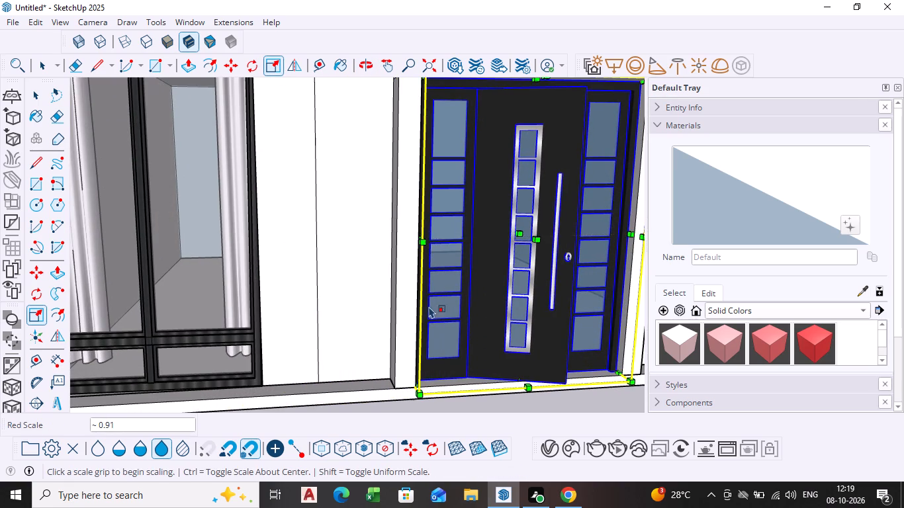
Narrow the pivot door from the edge farther from the tower along the red axis to about 0.98 and deselect it.
scroll(429, 307, down, 9)
middle_drag(428, 338, 275, 299)
scroll(358, 232, up, 8)
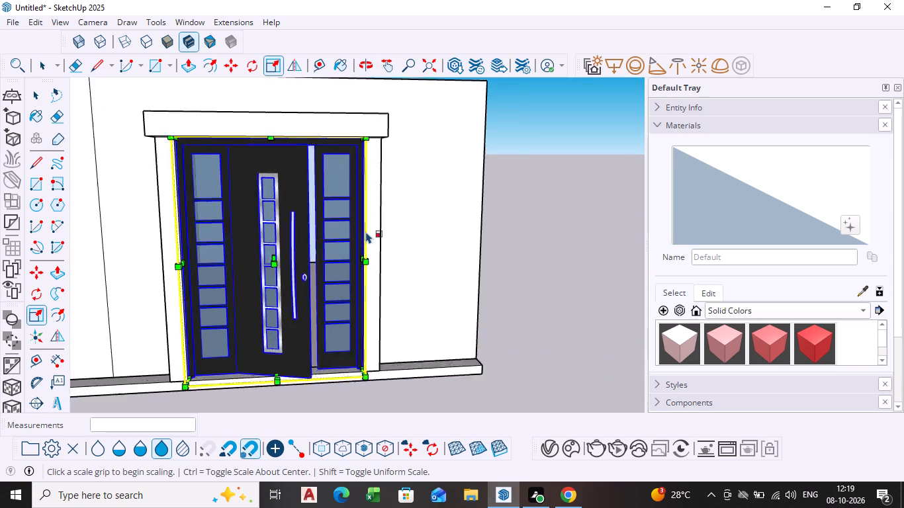
middle_drag(365, 240, 416, 241)
scroll(365, 263, up, 5)
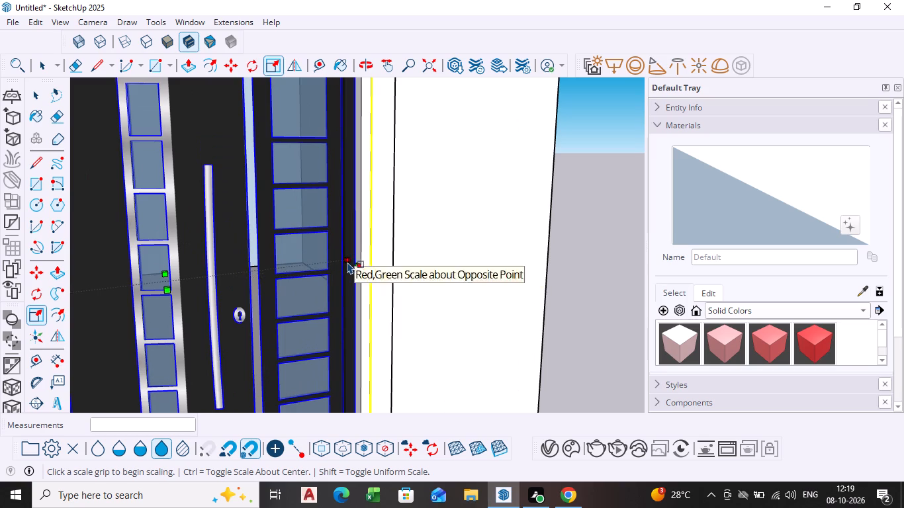
click(354, 262)
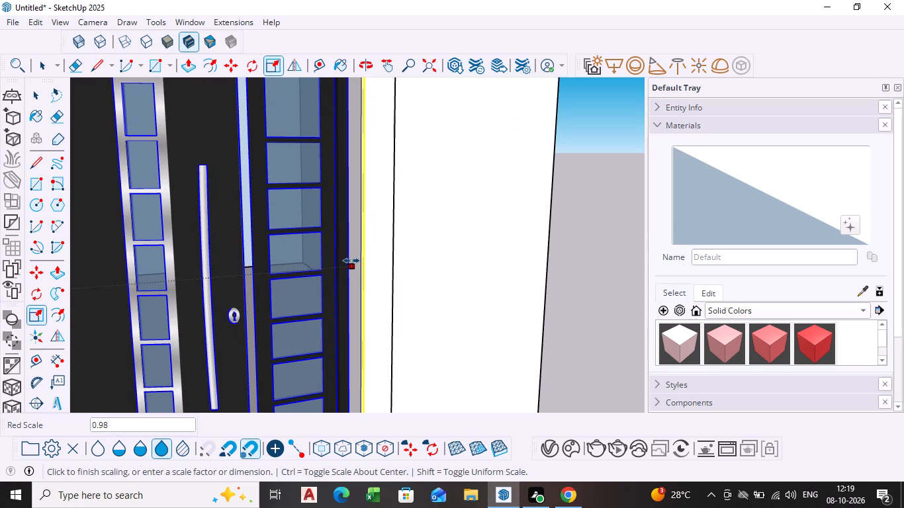
click(351, 261)
key(space)
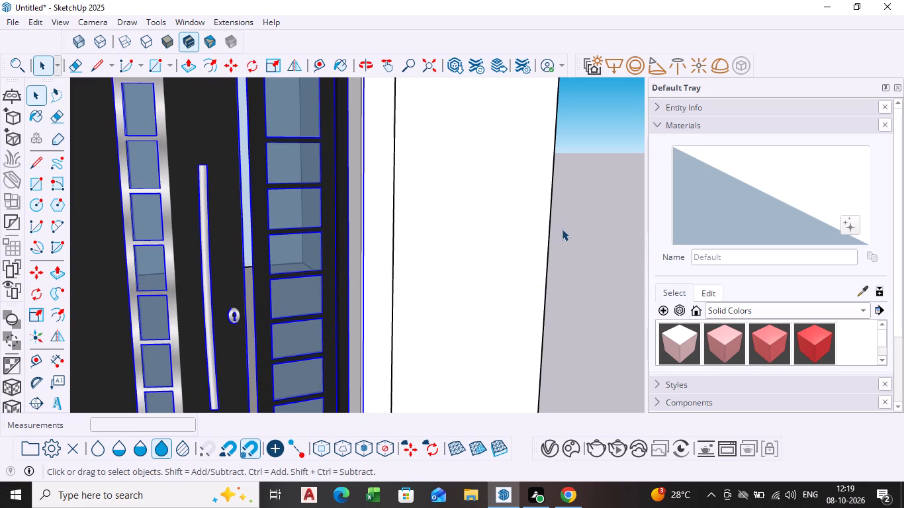
scroll(563, 236, down, 5)
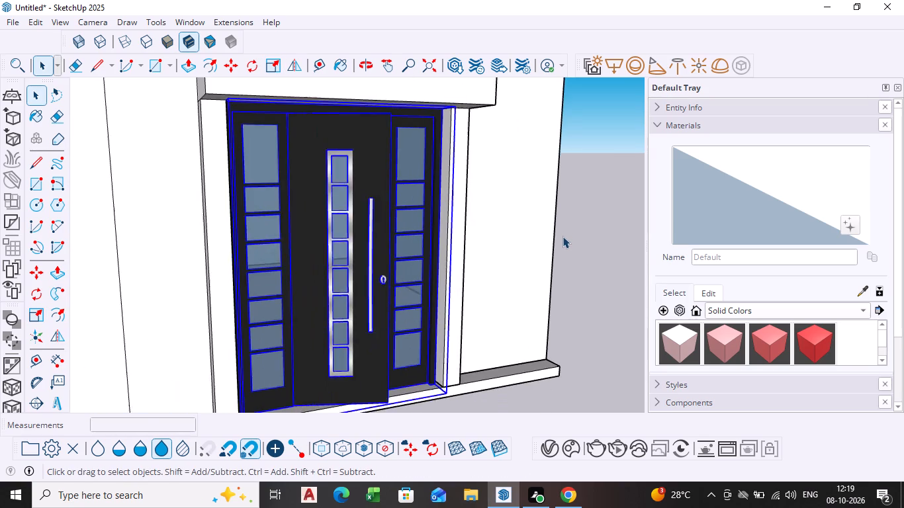
scroll(563, 236, down, 1)
middle_drag(563, 236, 448, 269)
key(space)
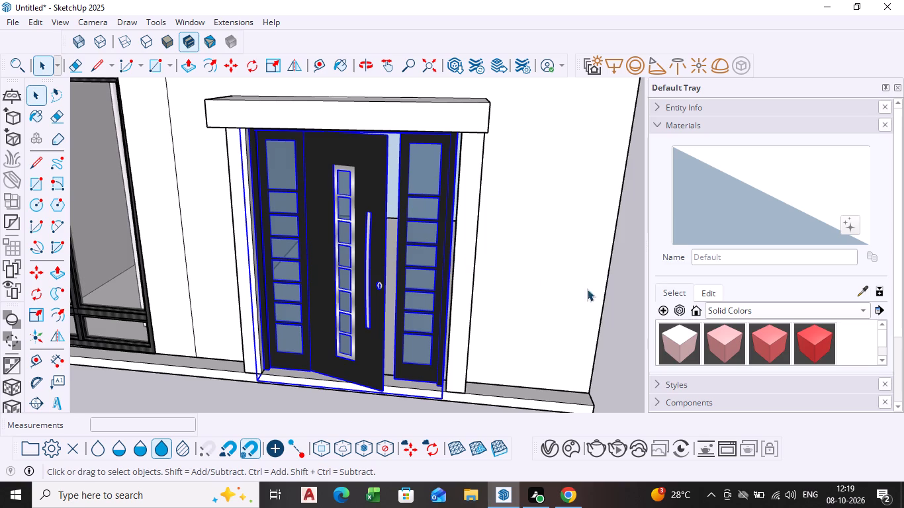
click(621, 283)
Open the pivot door's nested groups, select the central door leaf's geometry, and browse the Solid Colors materials.
scroll(523, 322, down, 6)
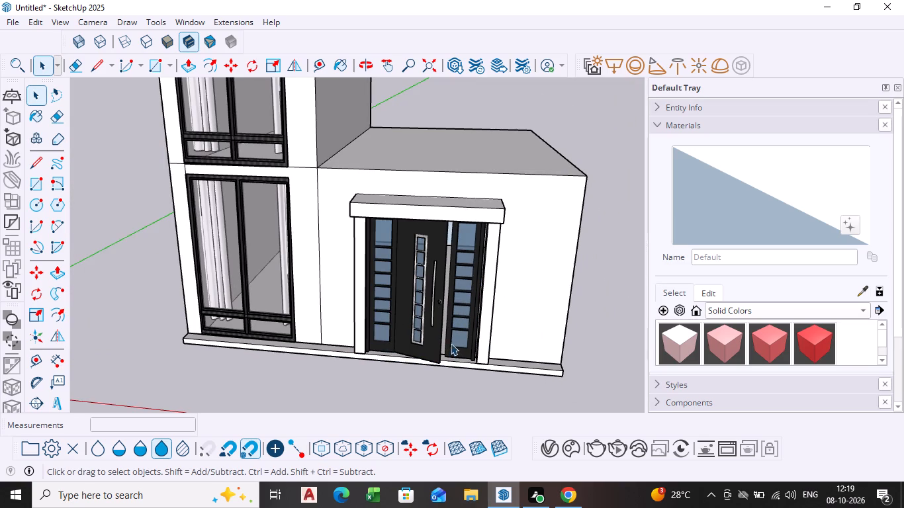
scroll(447, 343, down, 1)
middle_drag(447, 343, 331, 230)
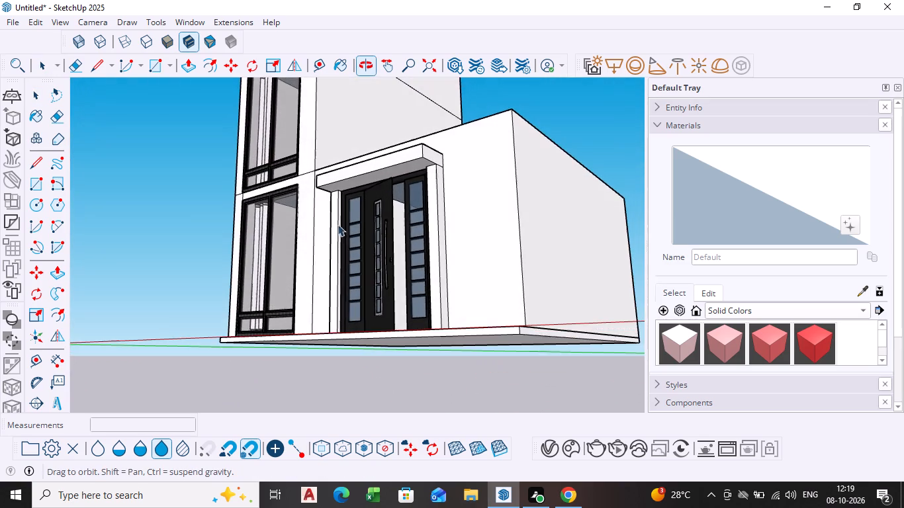
scroll(348, 239, down, 2)
middle_drag(347, 253, 441, 338)
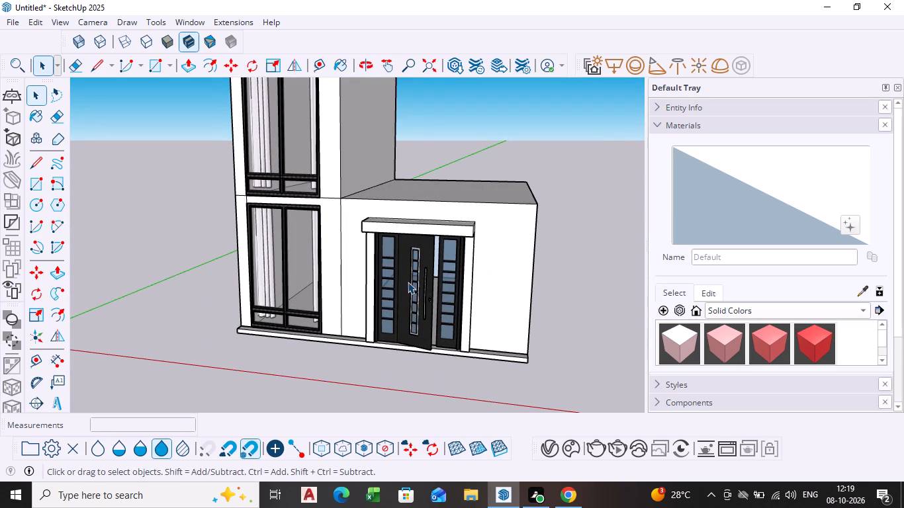
triple_click(409, 281)
triple_click(409, 281)
click(409, 281)
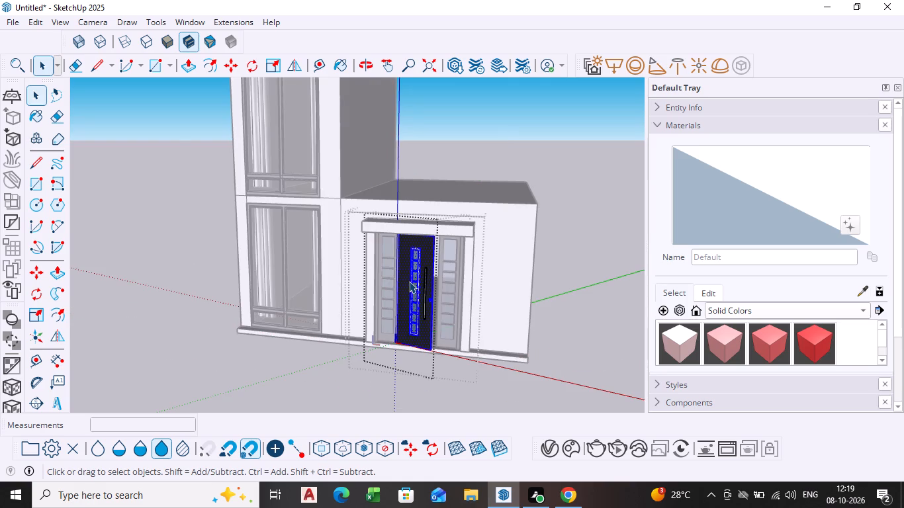
scroll(410, 281, up, 4)
scroll(756, 339, down, 3)
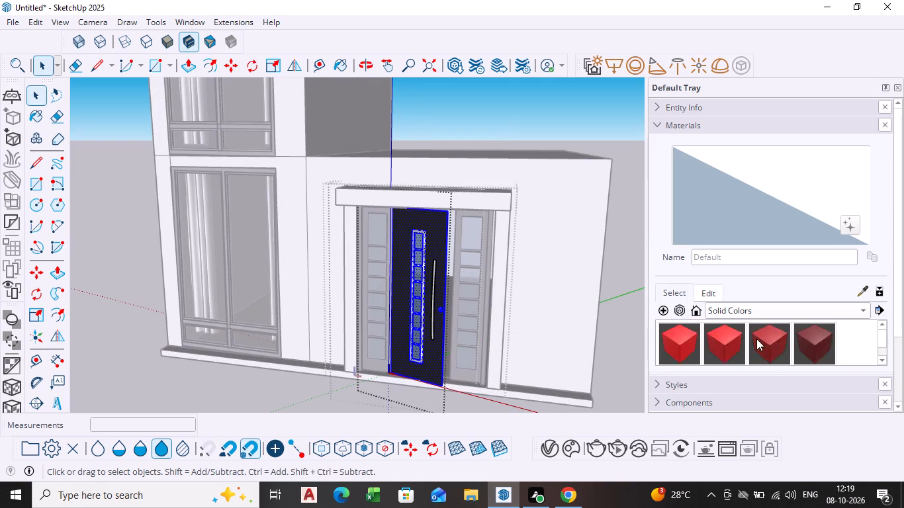
scroll(754, 343, down, 2)
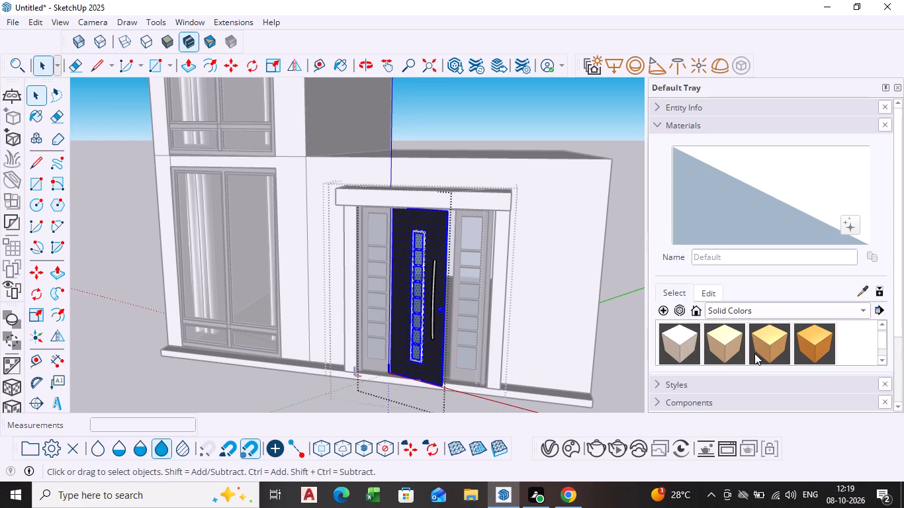
scroll(754, 354, up, 4)
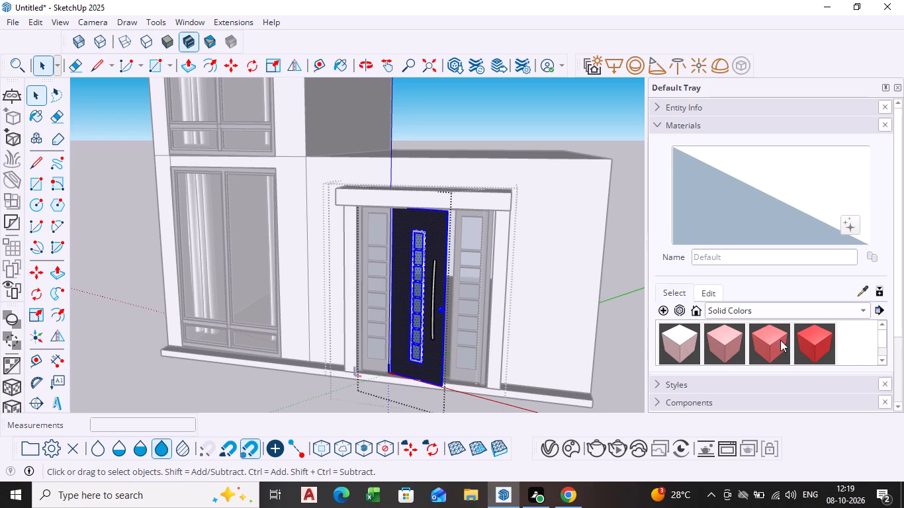
Create a new Generic material in the V-Ray Asset Editor.
click(544, 448)
click(551, 454)
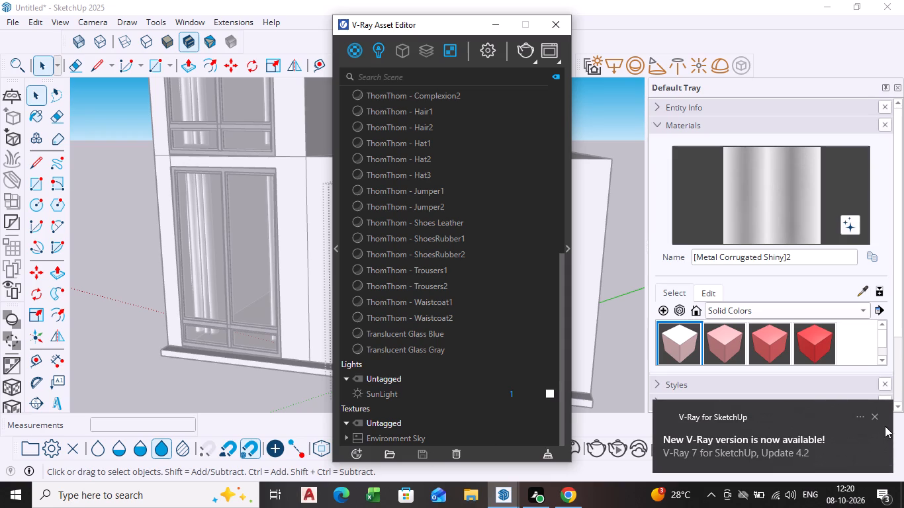
click(879, 418)
click(355, 455)
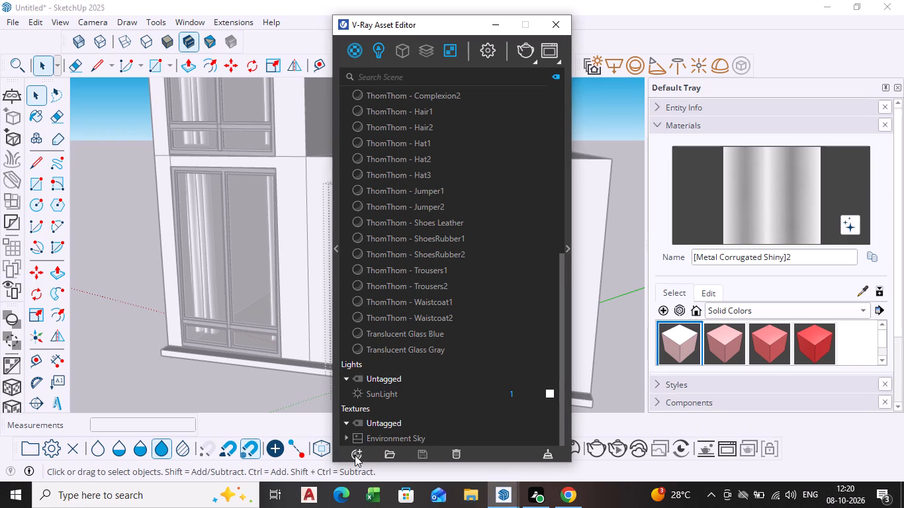
click(375, 443)
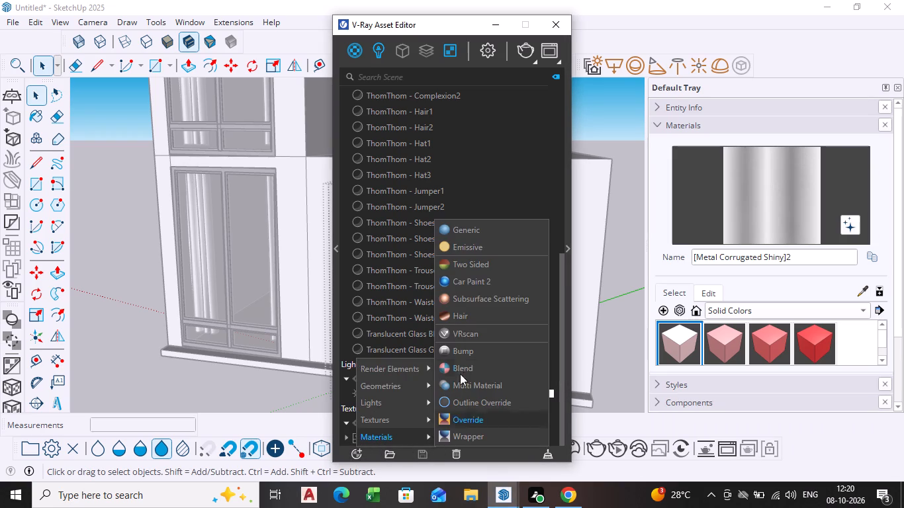
click(469, 232)
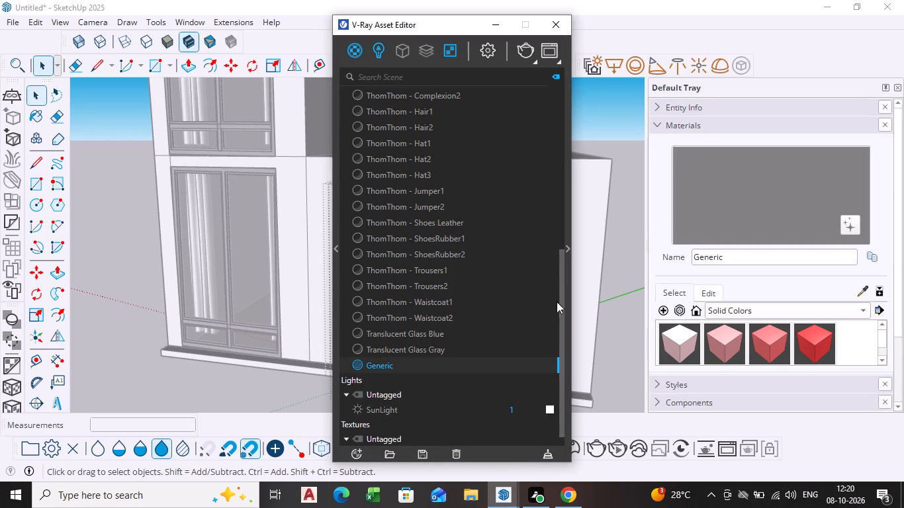
Set the Generic material's diffuse colour to white, with R, G and B at 1.
click(563, 358)
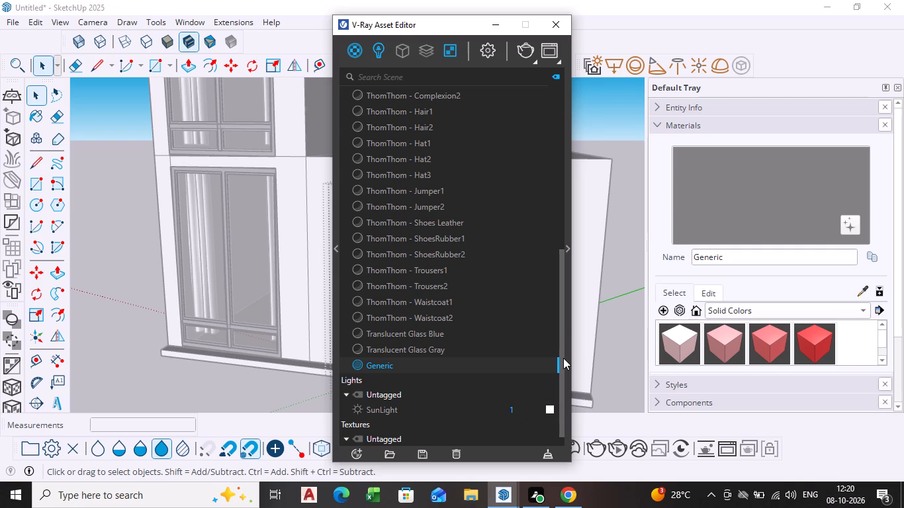
click(568, 357)
click(686, 269)
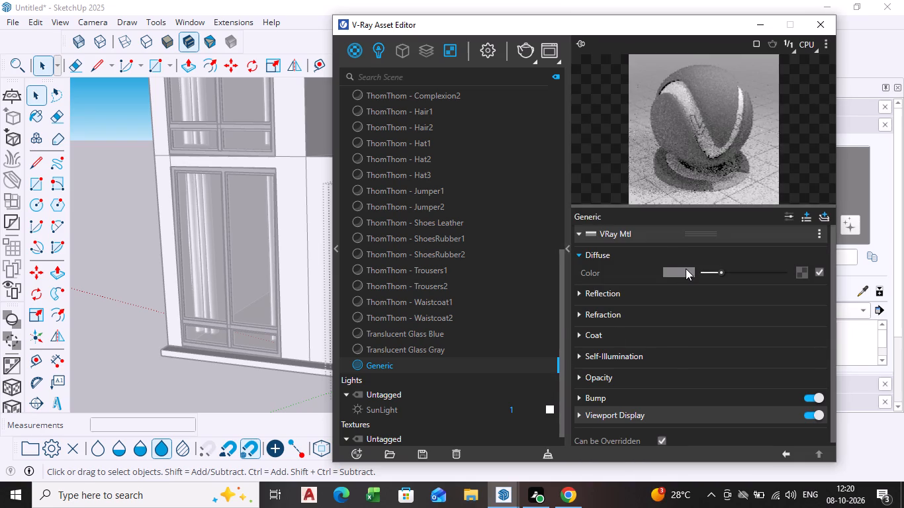
click(351, 334)
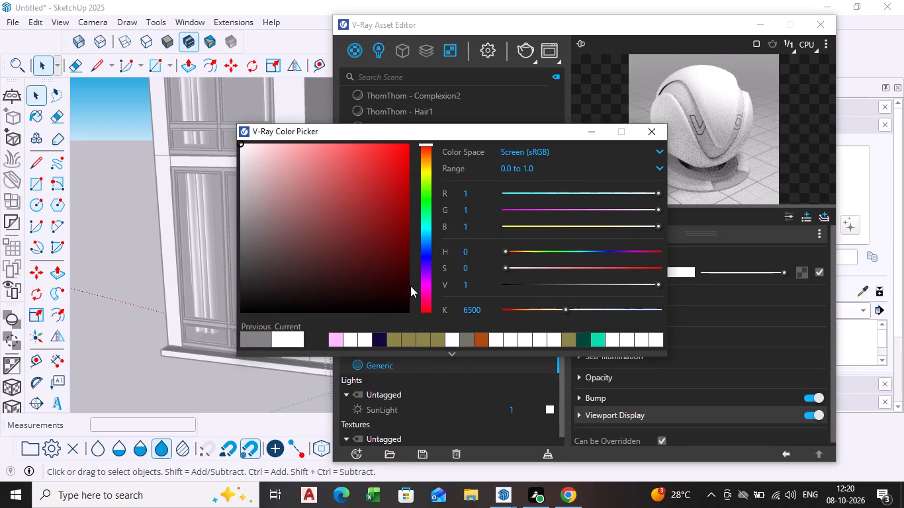
click(289, 341)
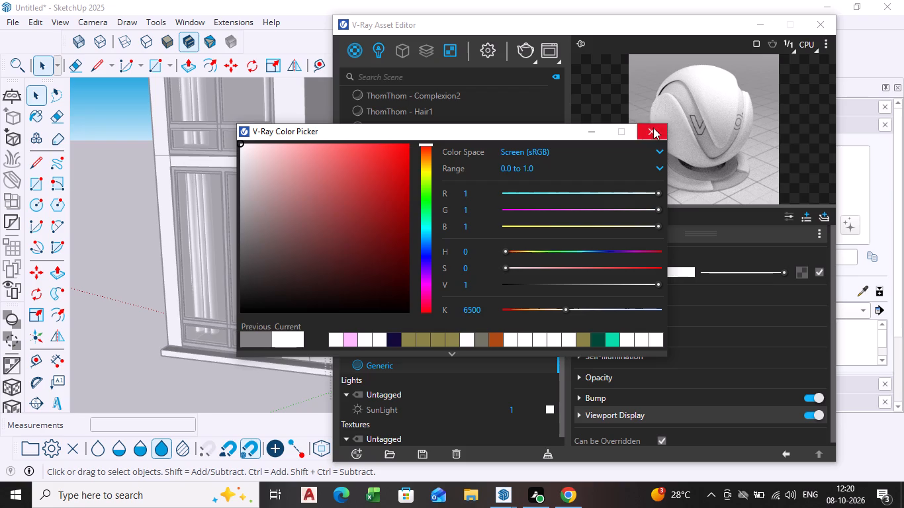
click(653, 128)
click(680, 267)
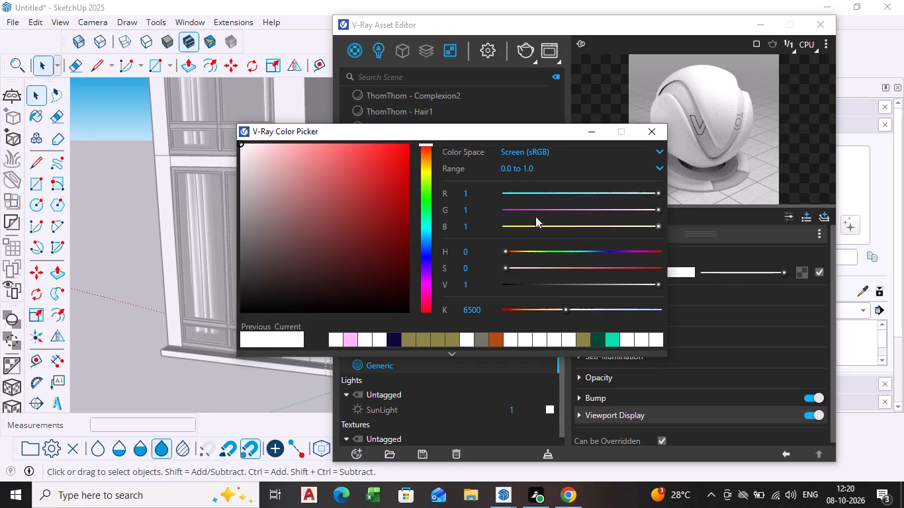
click(660, 134)
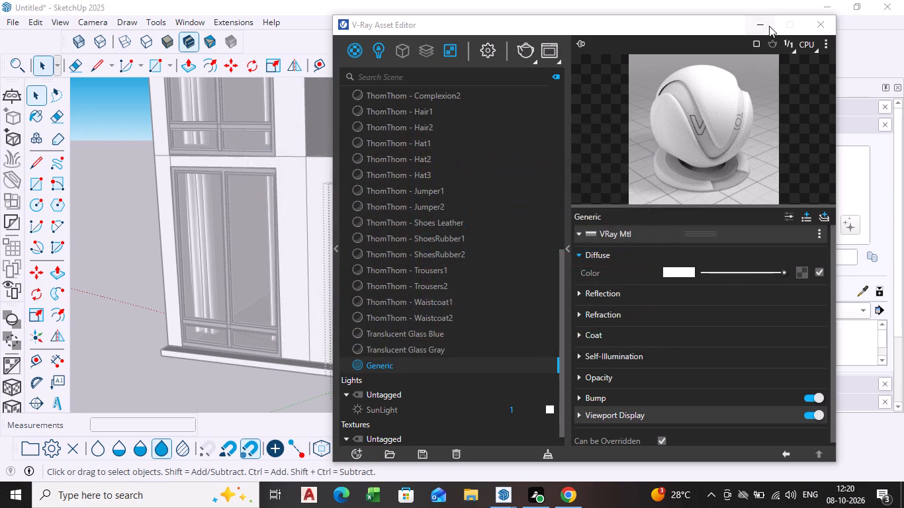
Paint the selected central leaf of the pivot door with the Generic material and leave its group.
click(769, 25)
scroll(365, 337, up, 5)
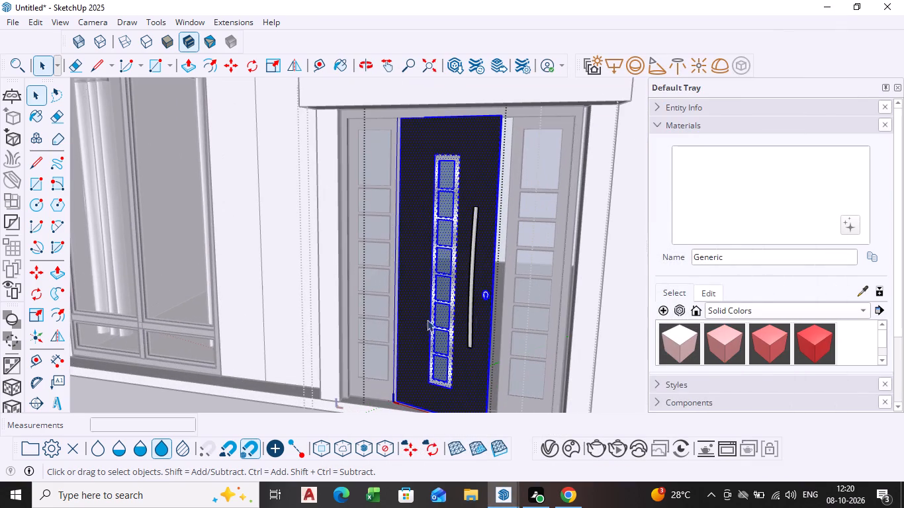
click(757, 196)
click(425, 316)
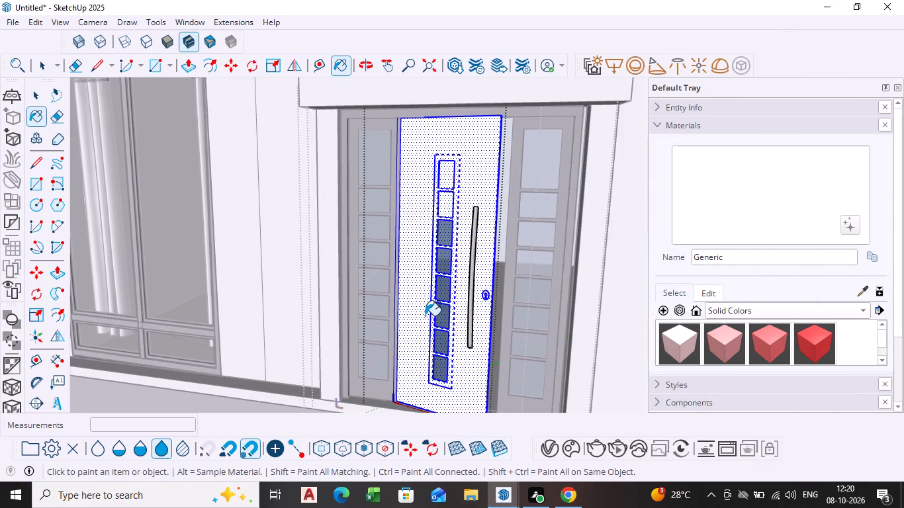
scroll(438, 327, down, 3)
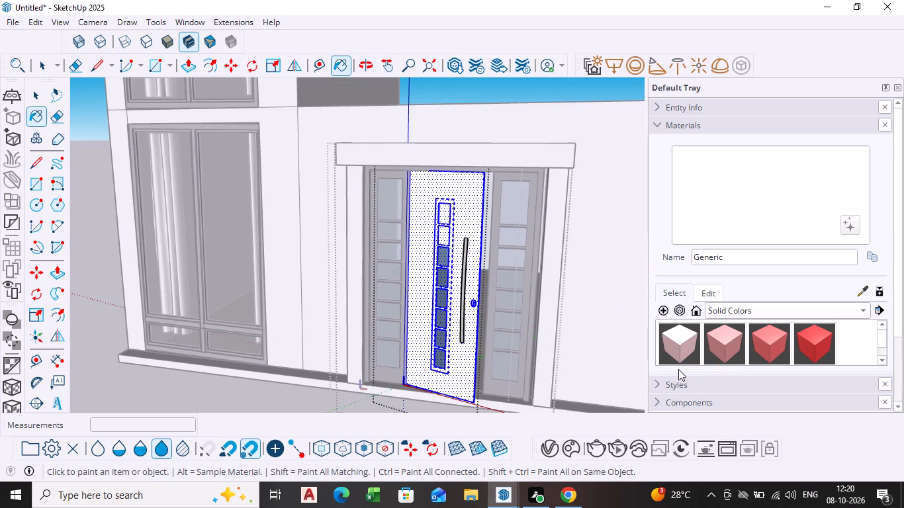
key(space)
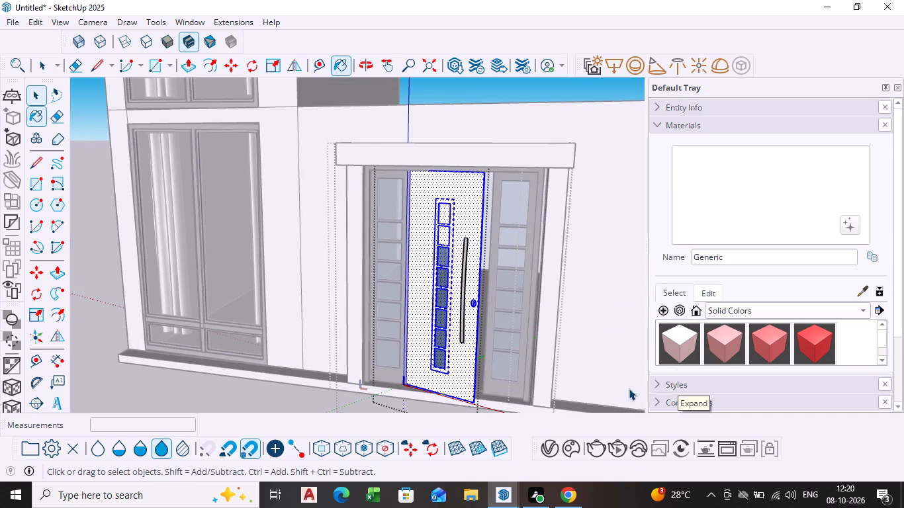
click(152, 389)
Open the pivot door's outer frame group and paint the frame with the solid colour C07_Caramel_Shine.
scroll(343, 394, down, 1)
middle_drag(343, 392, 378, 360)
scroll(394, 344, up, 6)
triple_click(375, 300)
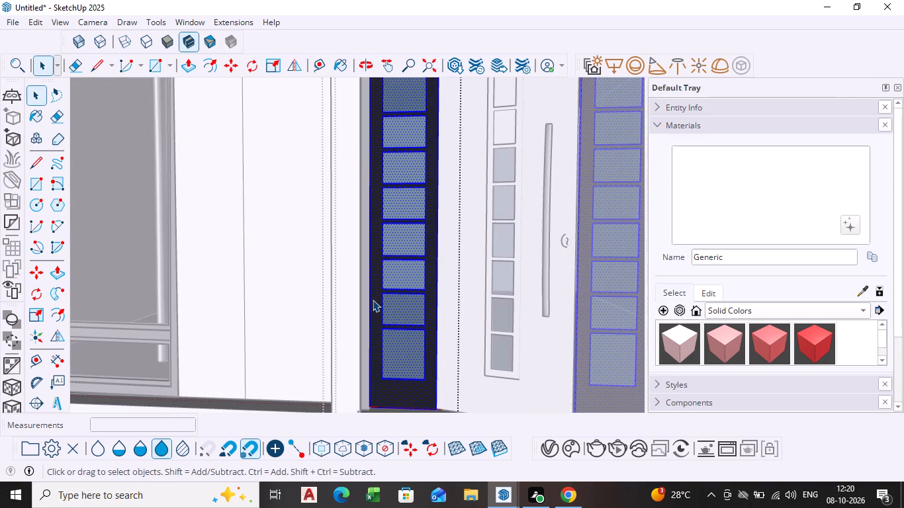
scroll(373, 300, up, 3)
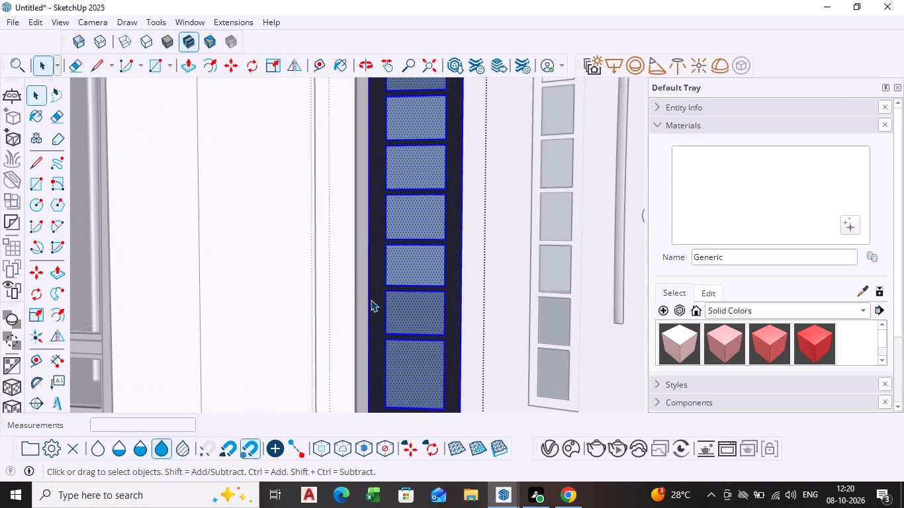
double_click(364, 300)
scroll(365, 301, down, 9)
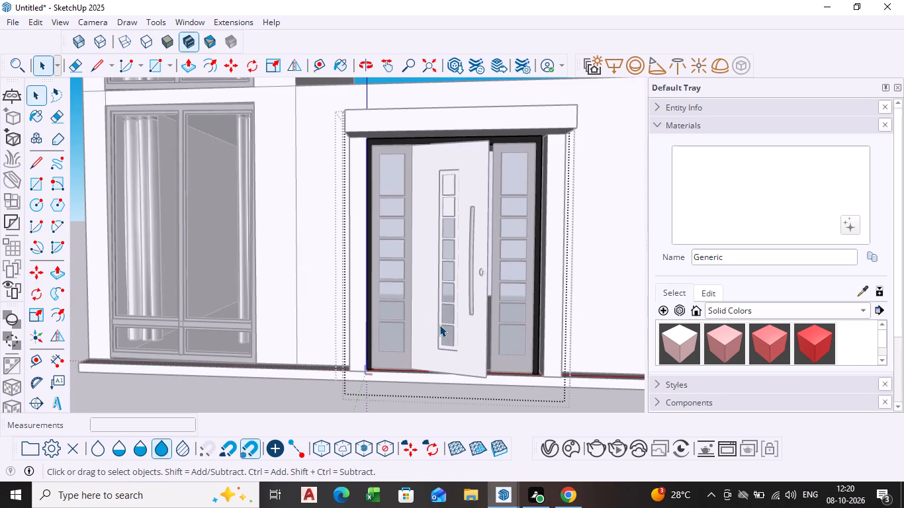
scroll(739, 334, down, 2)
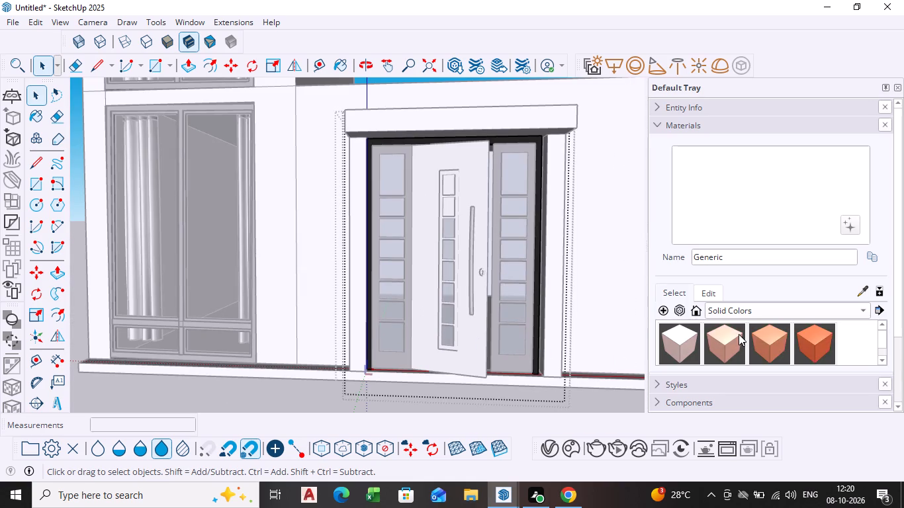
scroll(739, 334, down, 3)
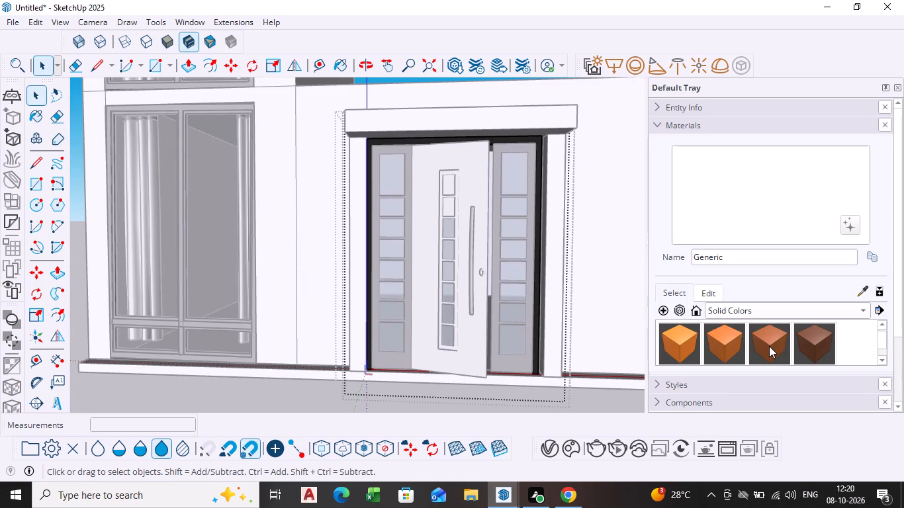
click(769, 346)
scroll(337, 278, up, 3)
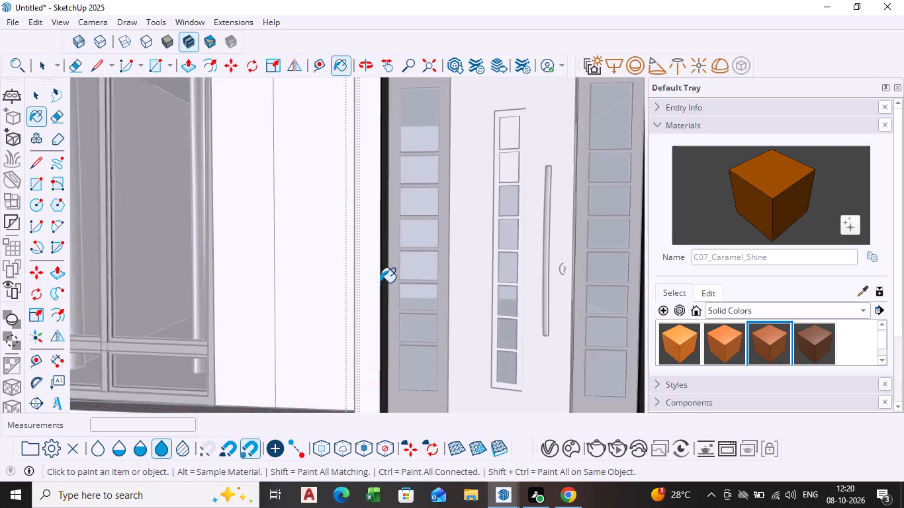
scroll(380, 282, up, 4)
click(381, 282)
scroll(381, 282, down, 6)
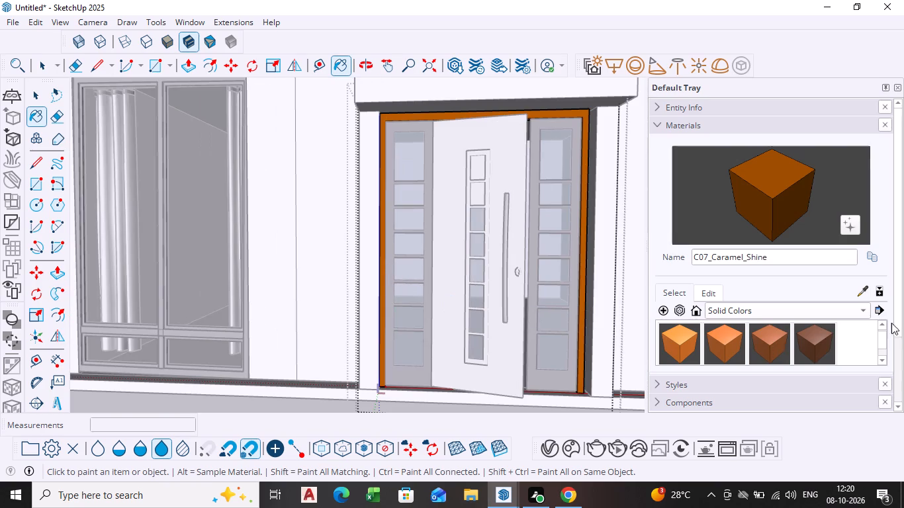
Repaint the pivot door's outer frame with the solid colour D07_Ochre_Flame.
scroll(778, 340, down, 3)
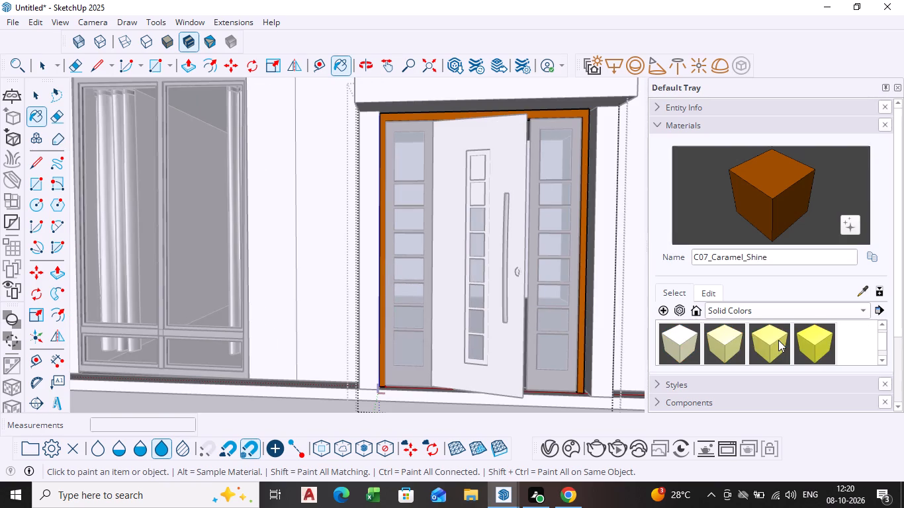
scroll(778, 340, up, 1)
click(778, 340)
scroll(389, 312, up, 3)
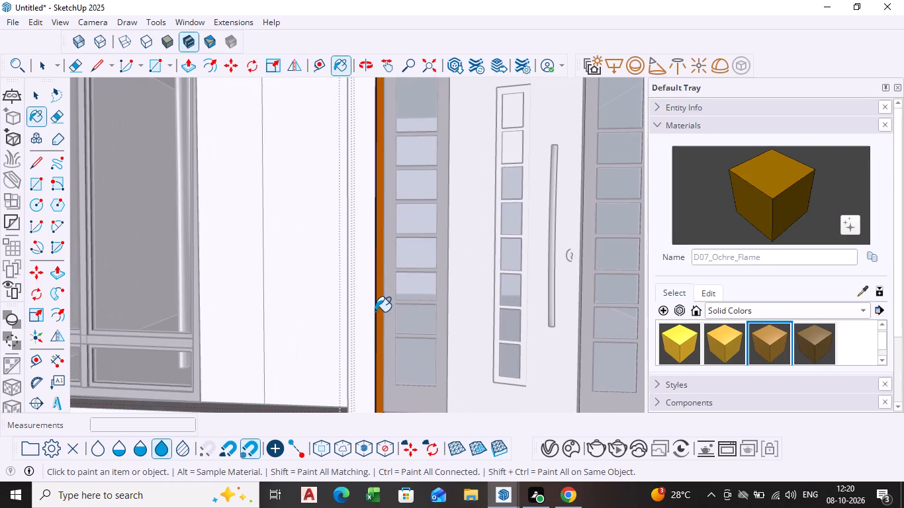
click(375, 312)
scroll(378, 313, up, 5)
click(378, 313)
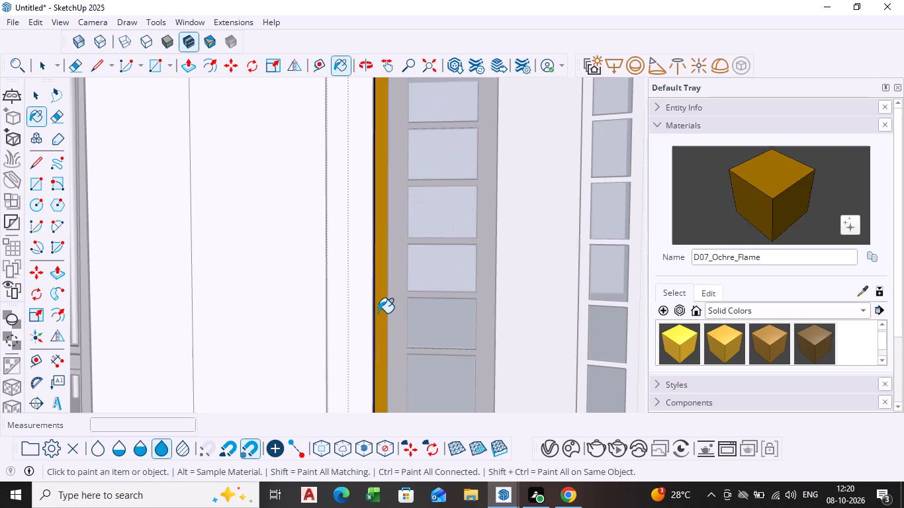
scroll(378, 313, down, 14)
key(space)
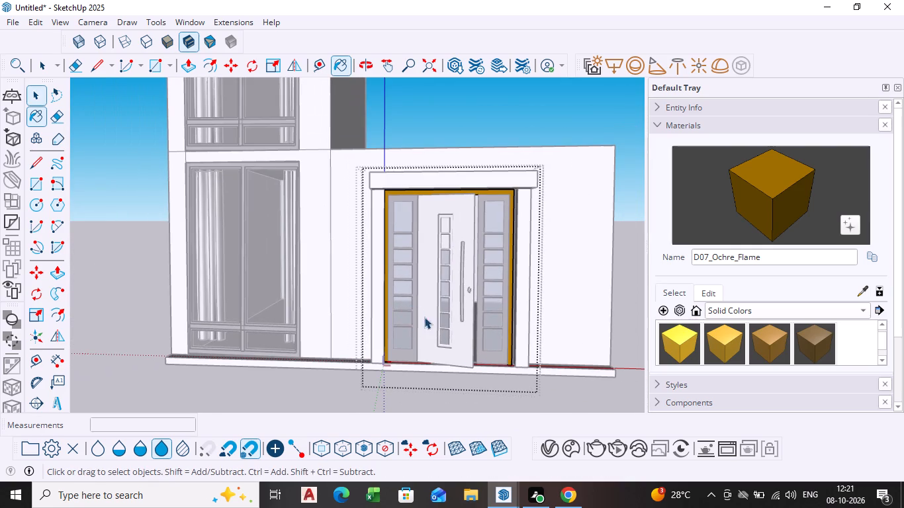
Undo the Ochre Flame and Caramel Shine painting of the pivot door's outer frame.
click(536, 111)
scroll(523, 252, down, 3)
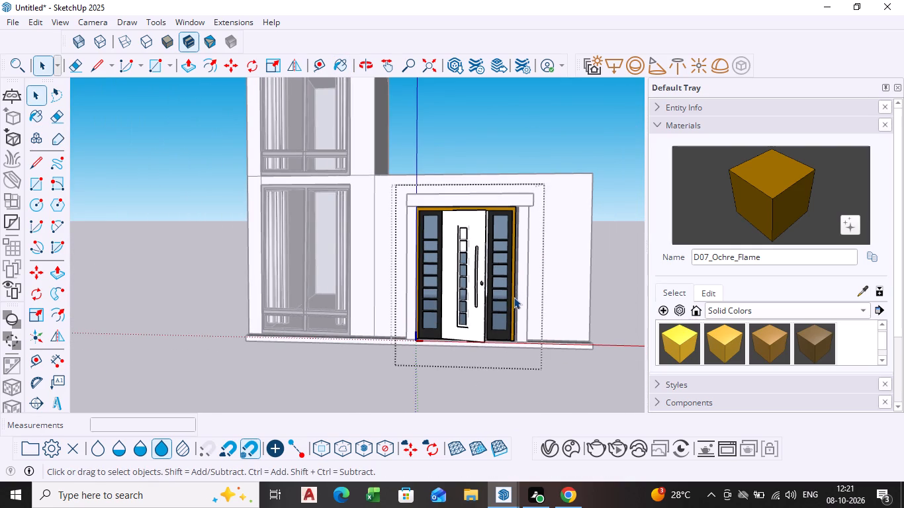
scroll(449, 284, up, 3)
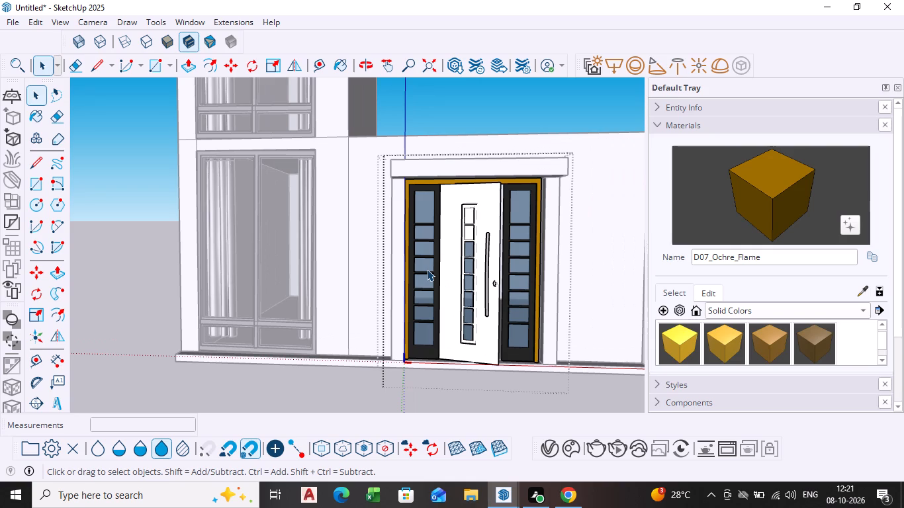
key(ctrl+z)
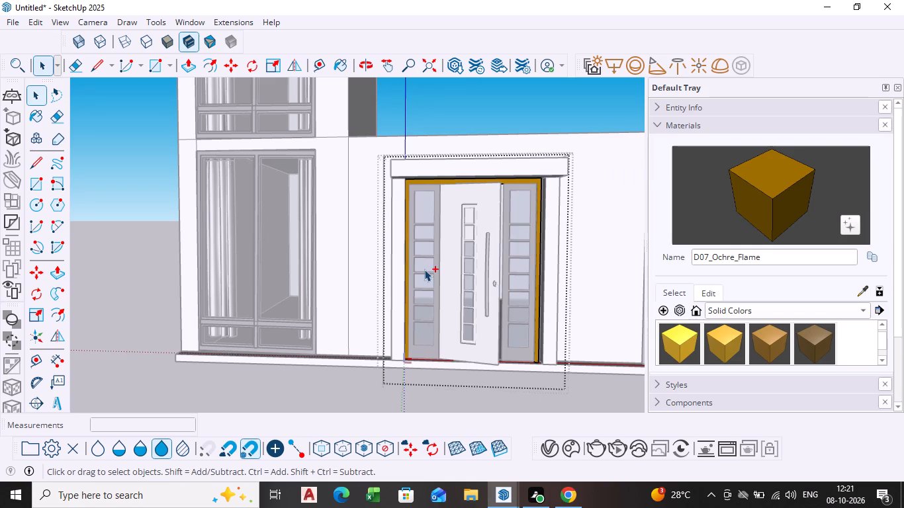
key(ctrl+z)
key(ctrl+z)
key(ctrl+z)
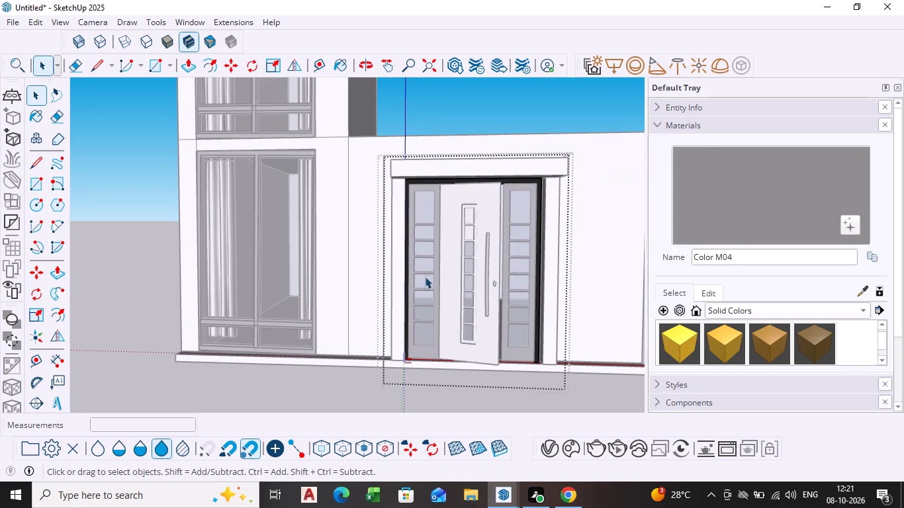
Open the door's glazed side panel, paint its frame with D08_Bronzed_Mustard, and exit the door's nested groups.
scroll(413, 284, up, 4)
double_click(412, 284)
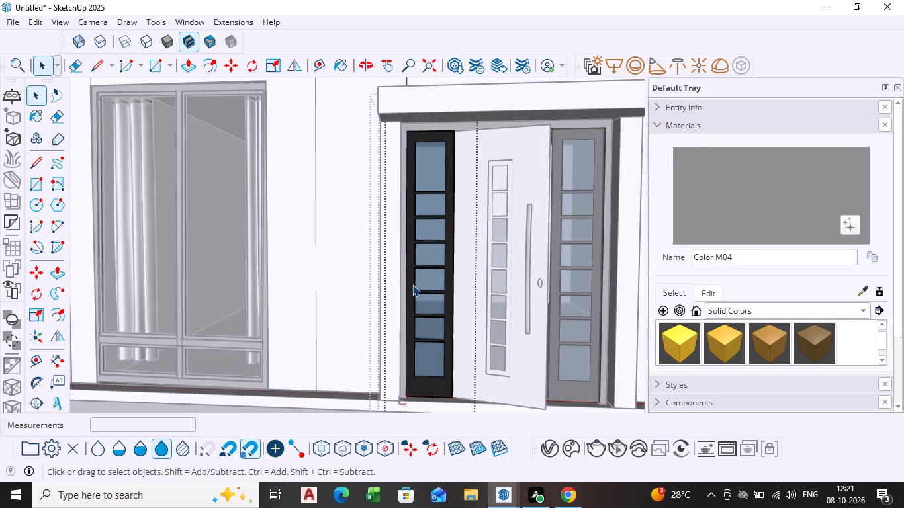
click(807, 348)
scroll(463, 317, up, 3)
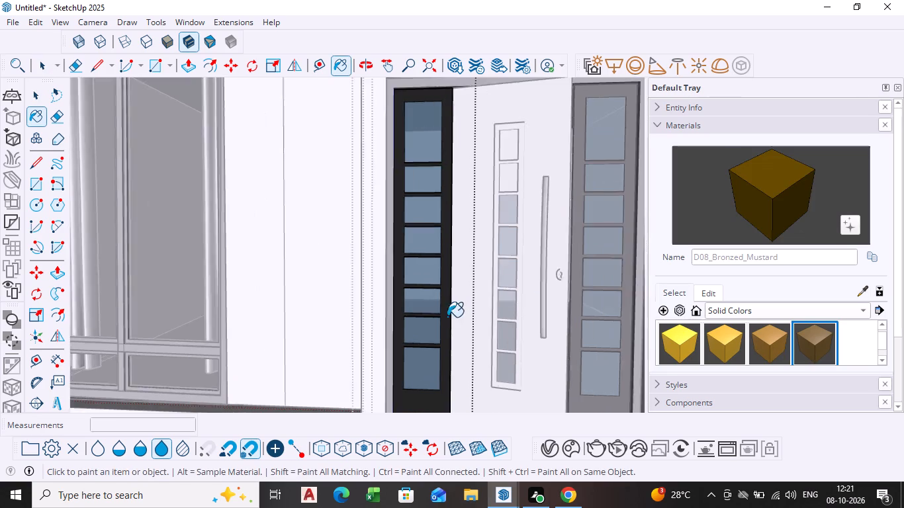
scroll(447, 317, up, 1)
click(388, 317)
scroll(388, 317, down, 6)
scroll(468, 341, down, 4)
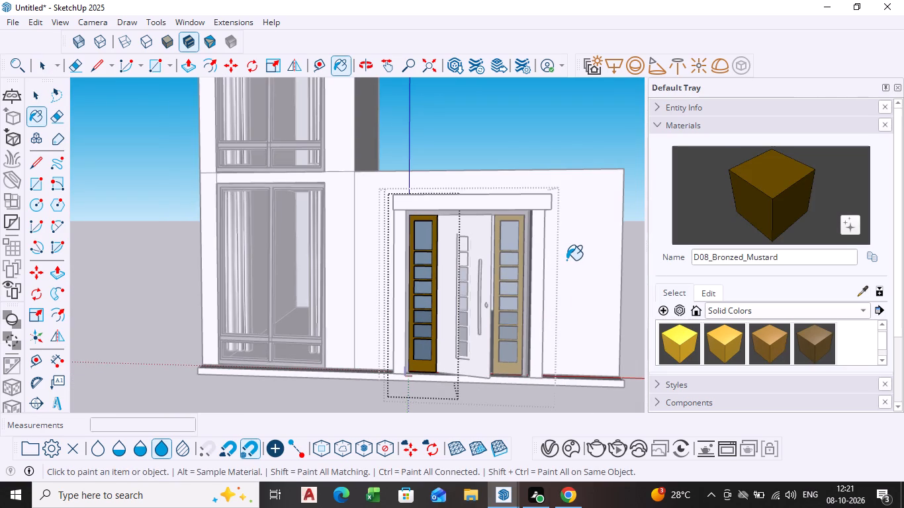
key(space)
click(575, 144)
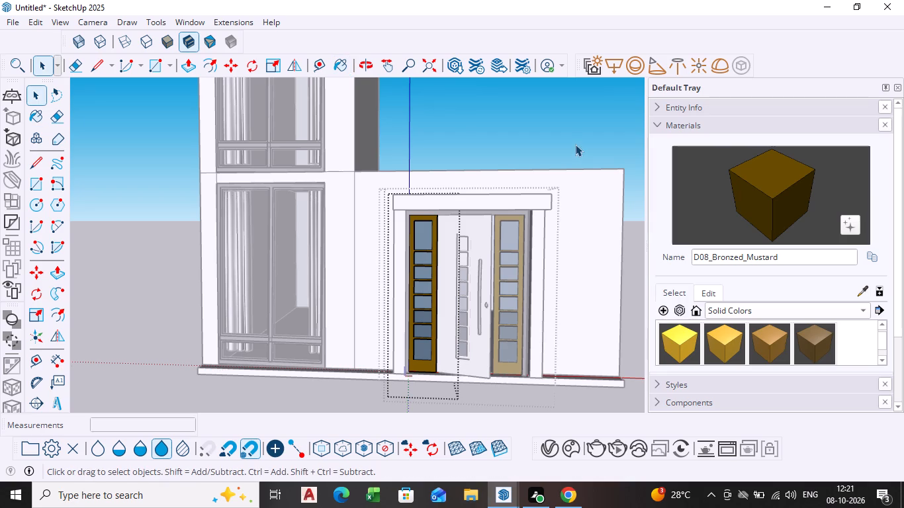
scroll(548, 269, down, 5)
scroll(539, 321, down, 2)
middle_drag(539, 321, 531, 364)
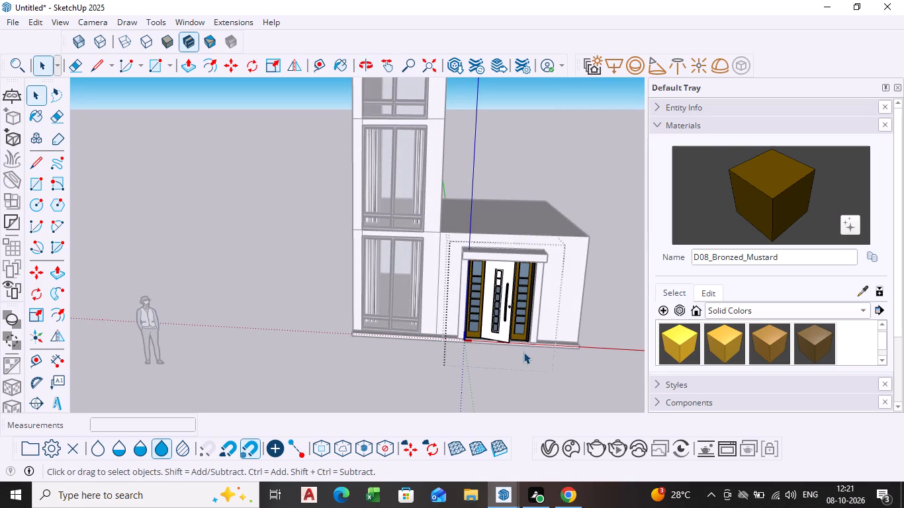
scroll(507, 353, up, 4)
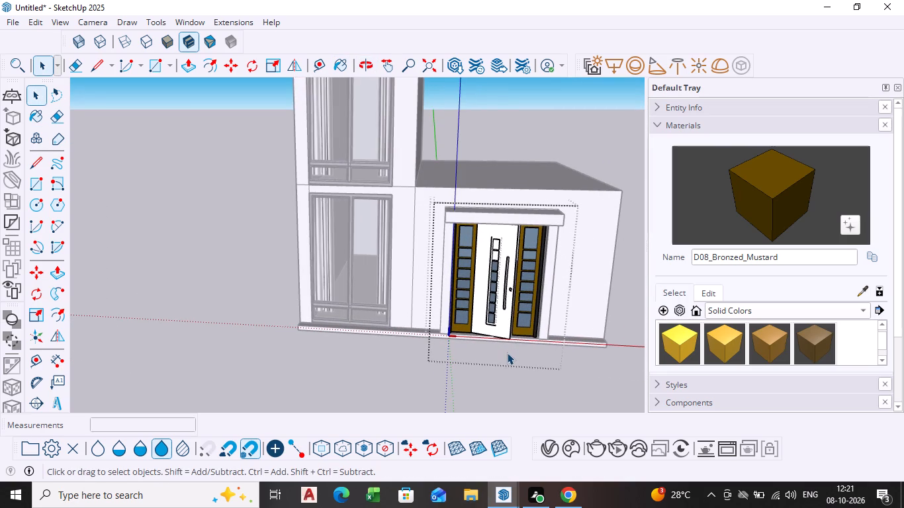
click(277, 366)
scroll(308, 358, down, 6)
click(520, 228)
Draw an upright rectangle about 1 ft 9 in by 4 ft 1 in on the block's front wall, beside the door on the side away from the tower.
scroll(443, 369, down, 4)
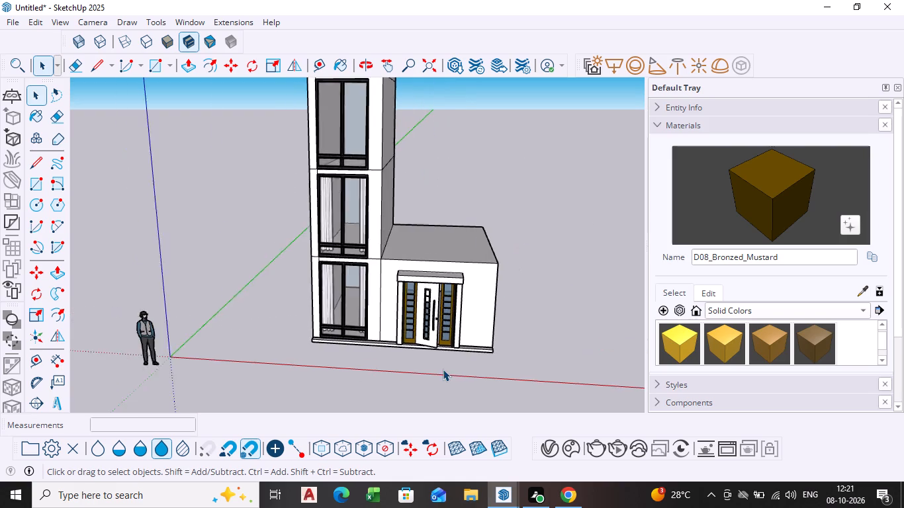
middle_drag(443, 342, 456, 288)
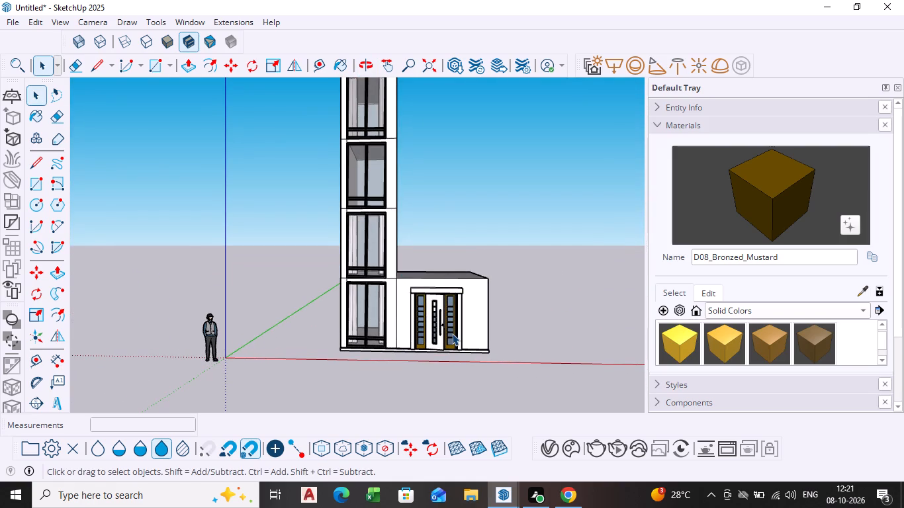
scroll(475, 321, up, 8)
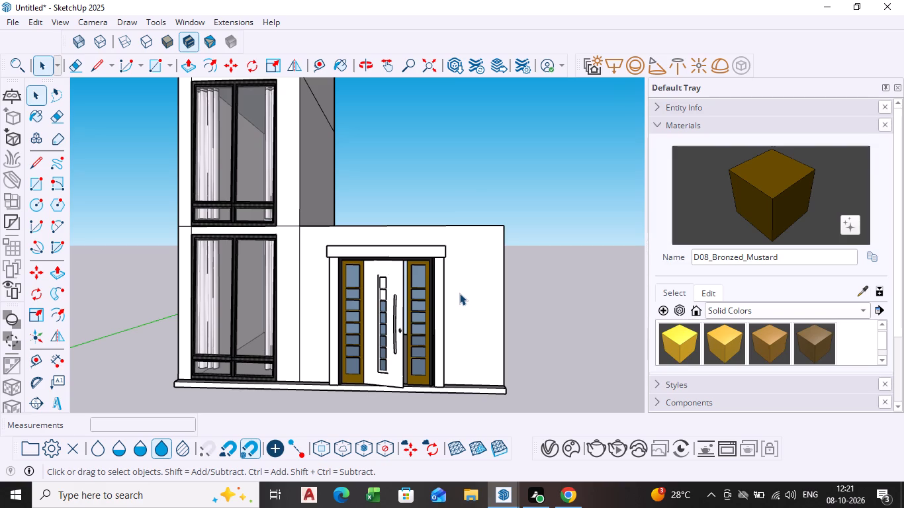
click(37, 192)
scroll(481, 263, up, 4)
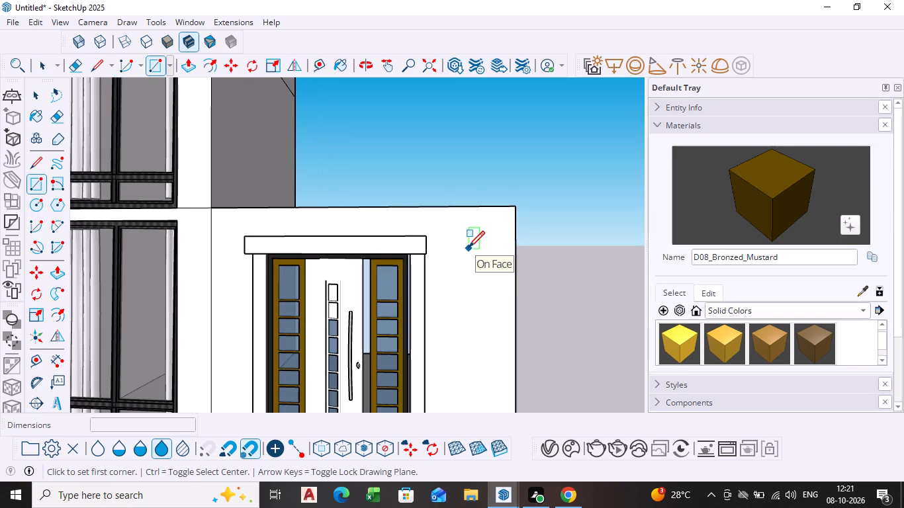
click(457, 252)
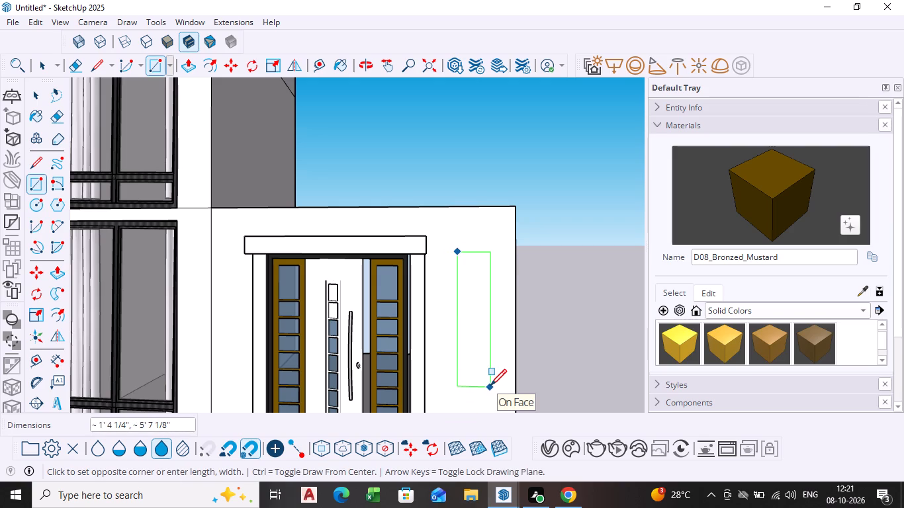
click(500, 351)
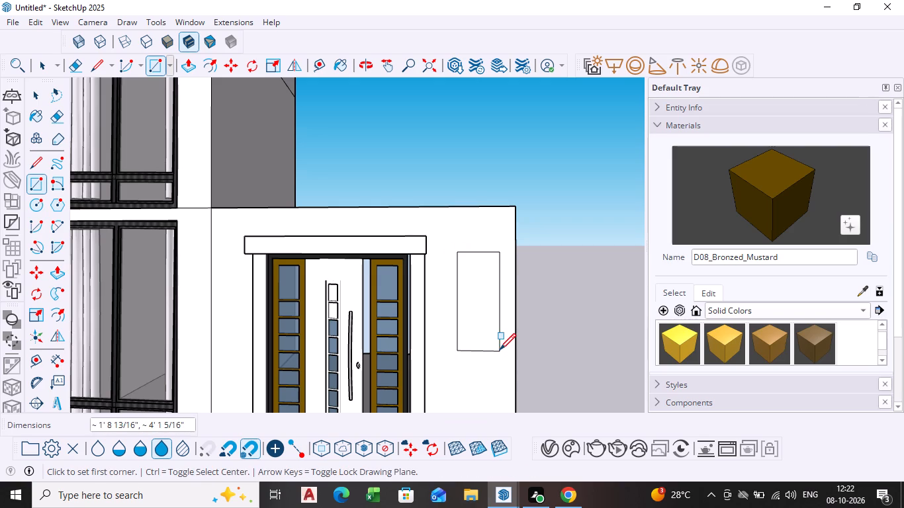
key(space)
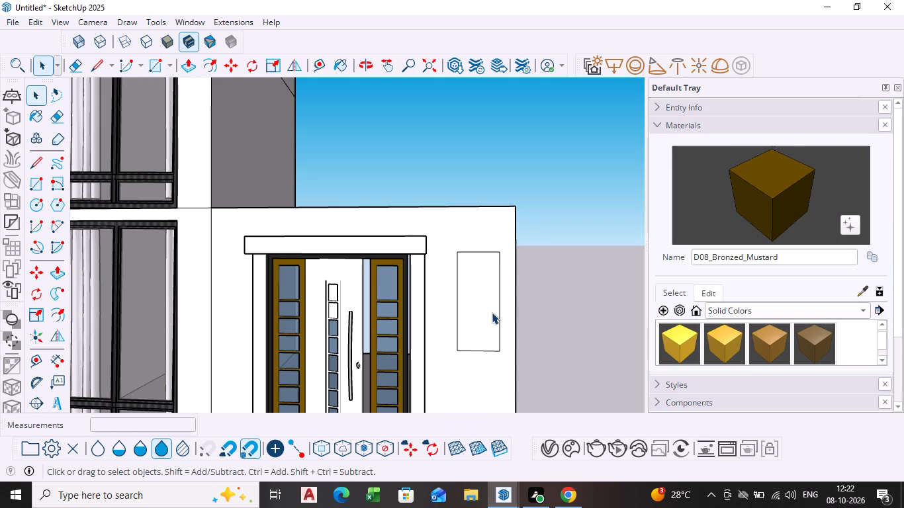
Move the top edge of the rectangle beside the door up by about 6 in on the block's front wall.
scroll(492, 312, down, 1)
shift+middle_drag(475, 312, 380, 282)
click(386, 279)
middle_drag(386, 279, 371, 288)
scroll(373, 286, down, 1)
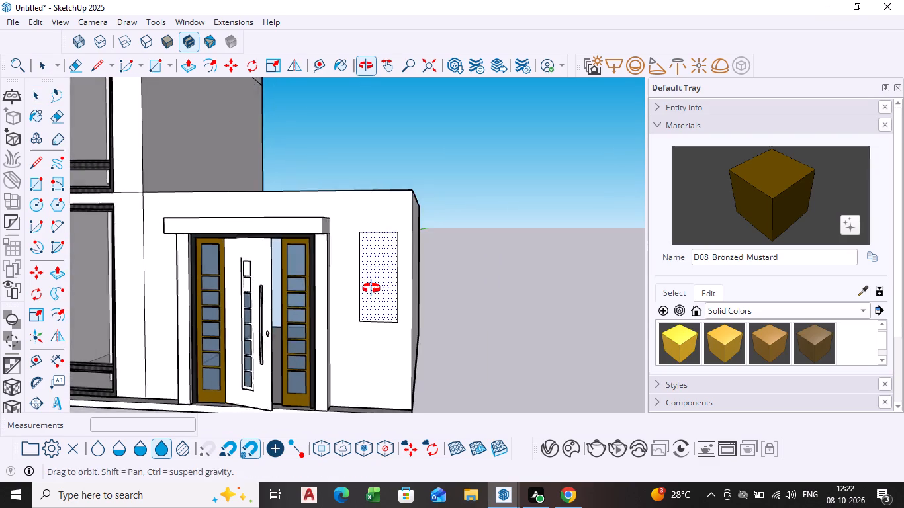
middle_drag(371, 288, 369, 290)
scroll(368, 258, up, 4)
key(space)
click(377, 229)
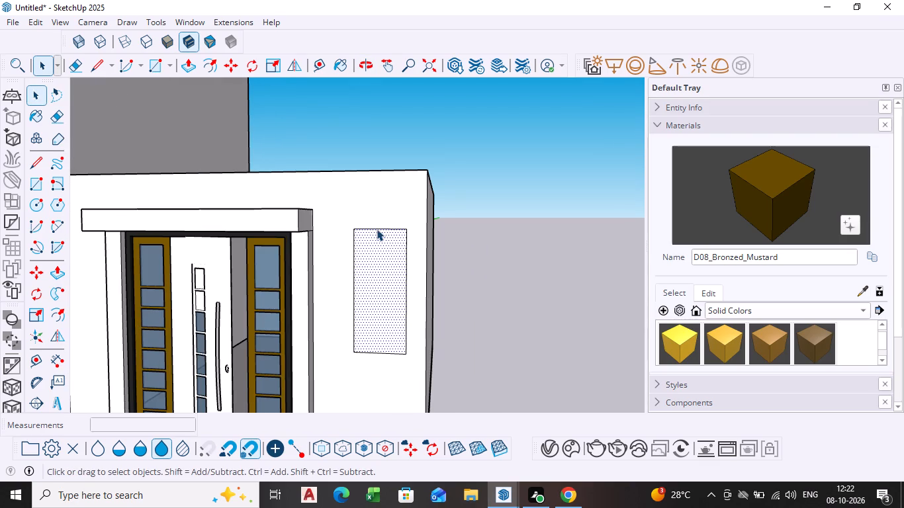
key(m)
click(377, 229)
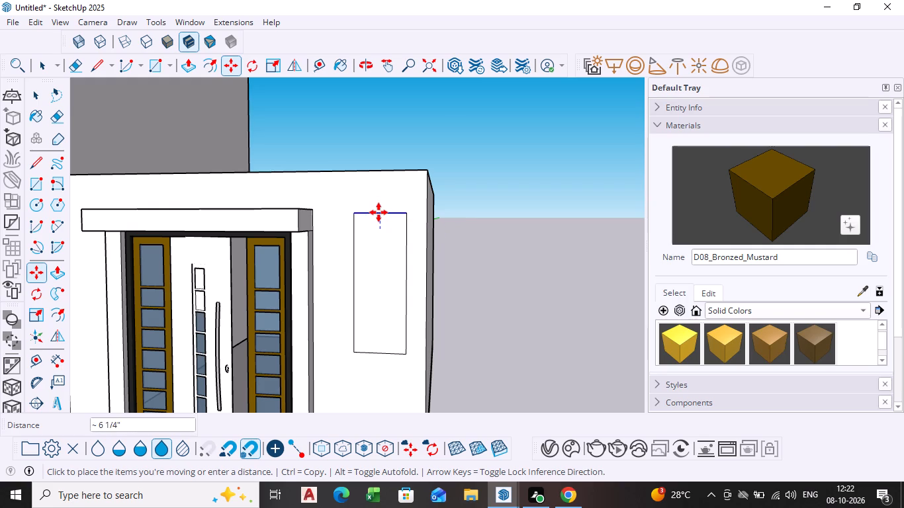
click(379, 212)
key(space)
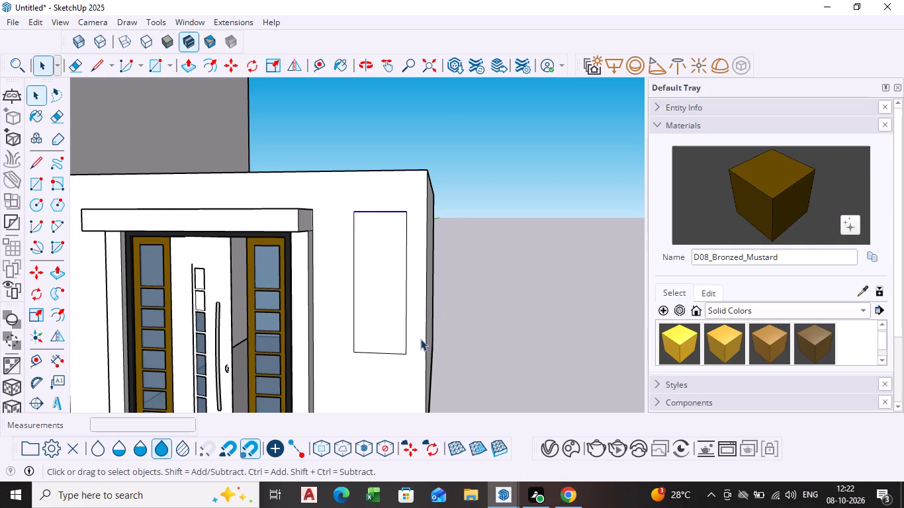
Move the bottom edge of the wall rectangle down to make it taller, and clear the selection.
scroll(367, 357, down, 7)
shift+middle_drag(359, 383, 327, 341)
scroll(332, 333, up, 4)
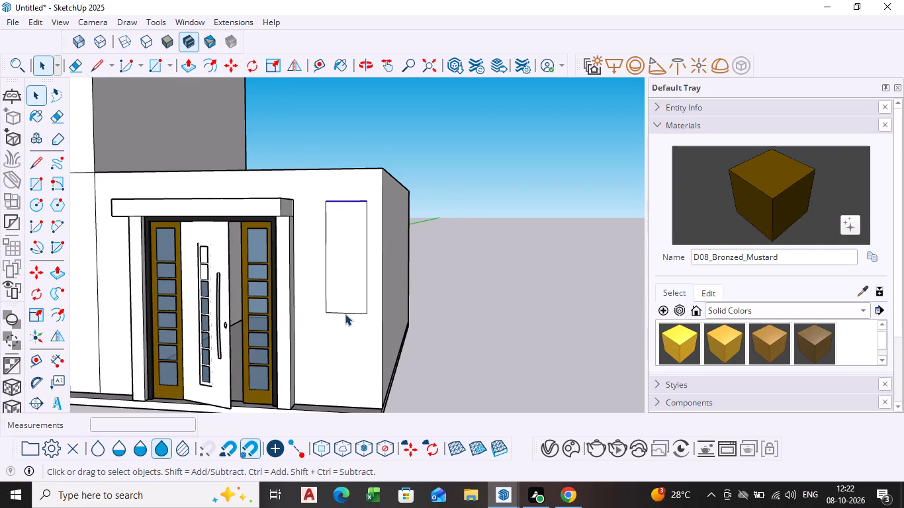
key(space)
click(347, 300)
click(344, 313)
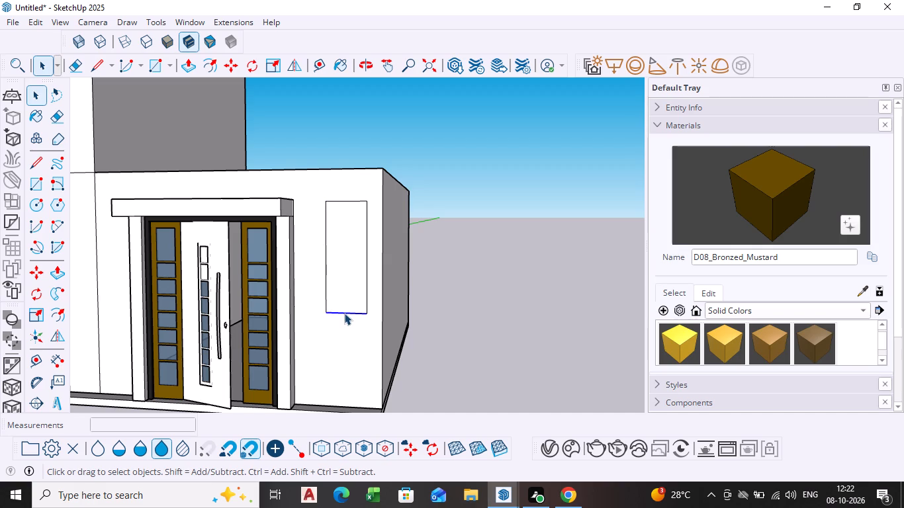
key(m)
click(344, 313)
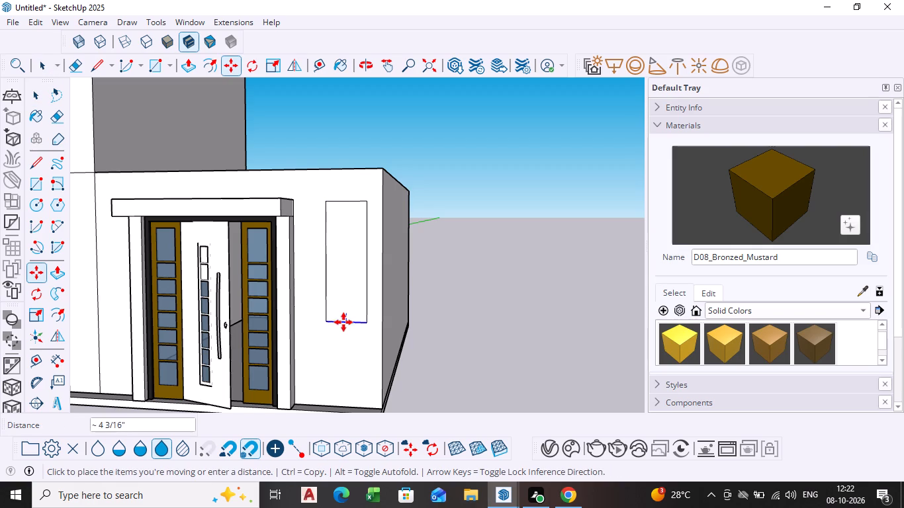
click(343, 331)
key(space)
click(488, 313)
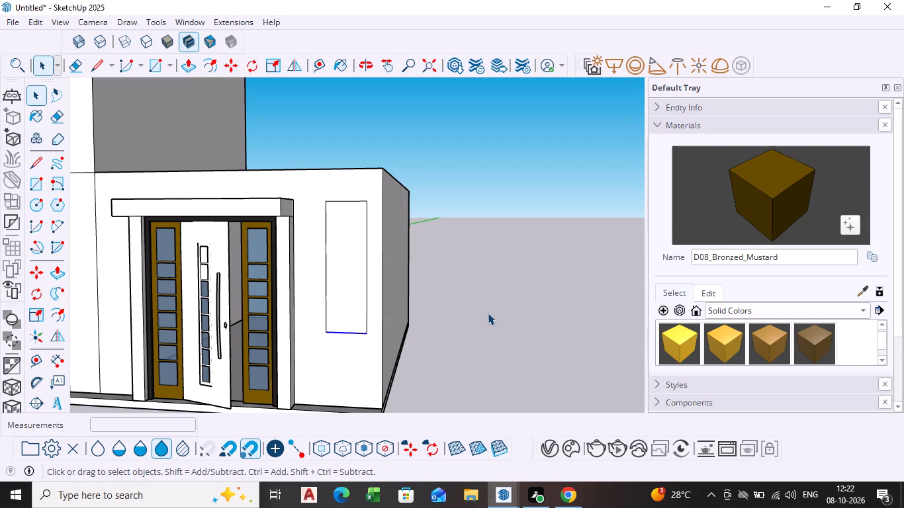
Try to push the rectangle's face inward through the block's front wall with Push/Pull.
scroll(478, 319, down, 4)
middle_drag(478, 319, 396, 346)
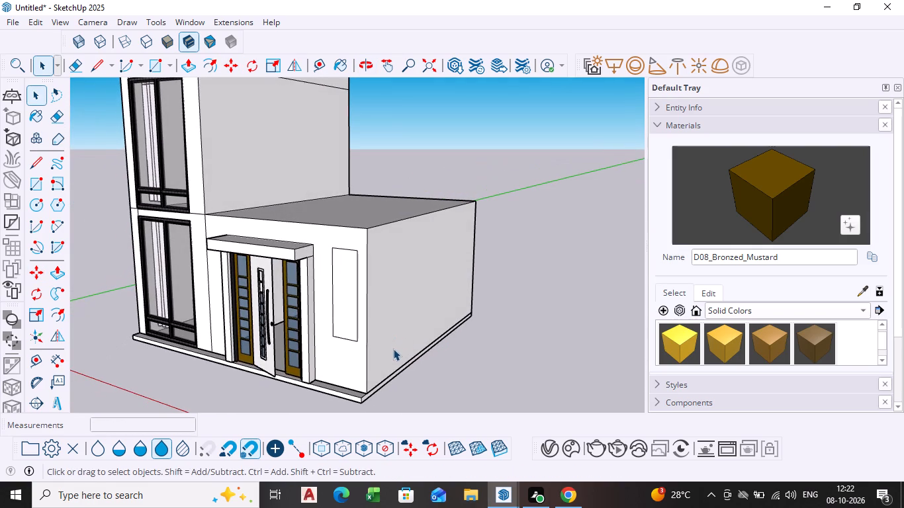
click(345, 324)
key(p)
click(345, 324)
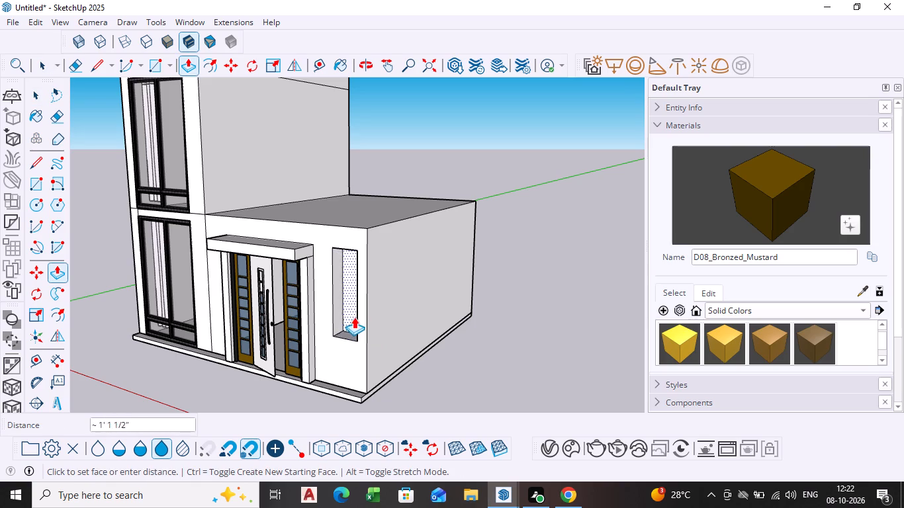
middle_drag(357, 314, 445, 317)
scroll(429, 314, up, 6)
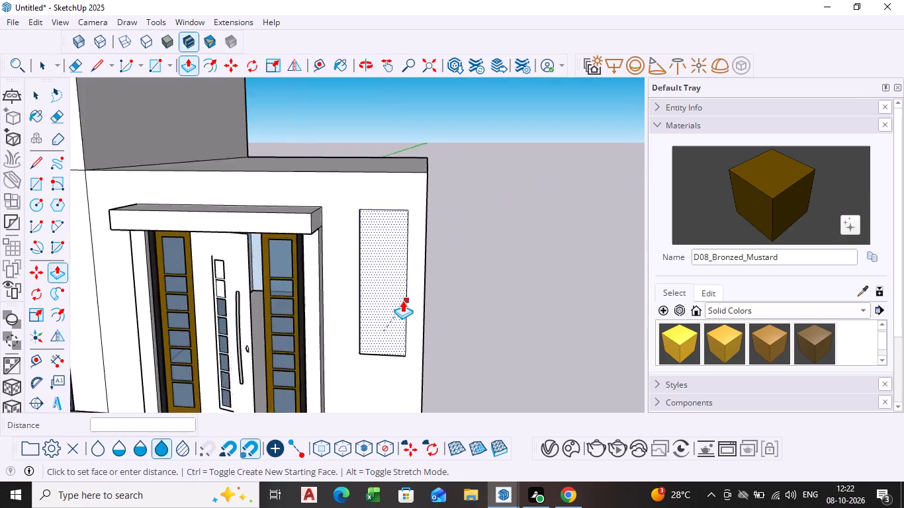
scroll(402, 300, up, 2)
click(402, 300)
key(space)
Delete the rectangle's face to cut a window opening in the block's front wall.
click(397, 302)
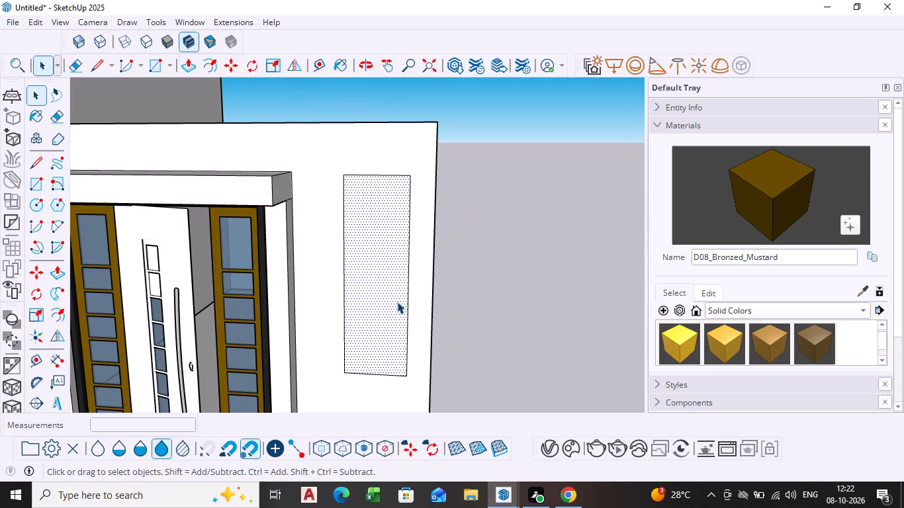
key(Delete)
Widen the window opening by moving its door-side vertical edge about 3 in toward the door.
scroll(399, 316, down, 3)
middle_drag(396, 319, 376, 325)
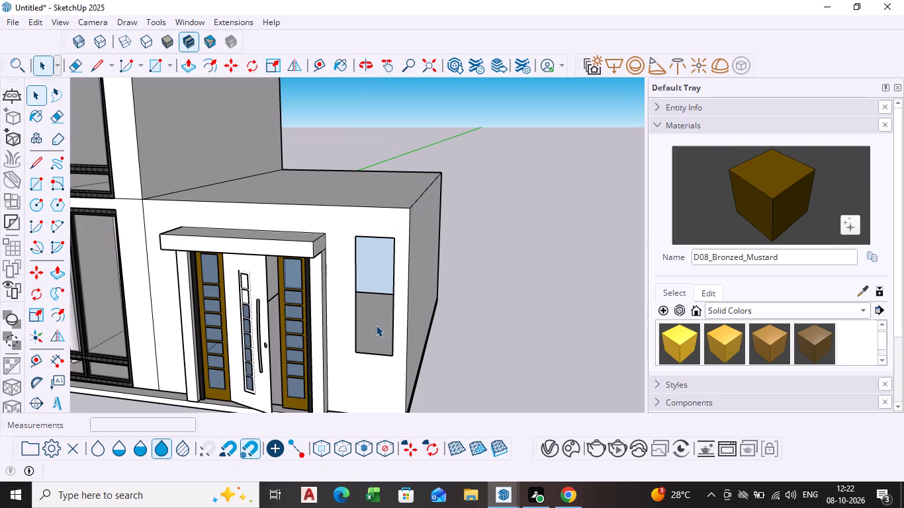
middle_drag(394, 331, 414, 329)
scroll(373, 318, up, 4)
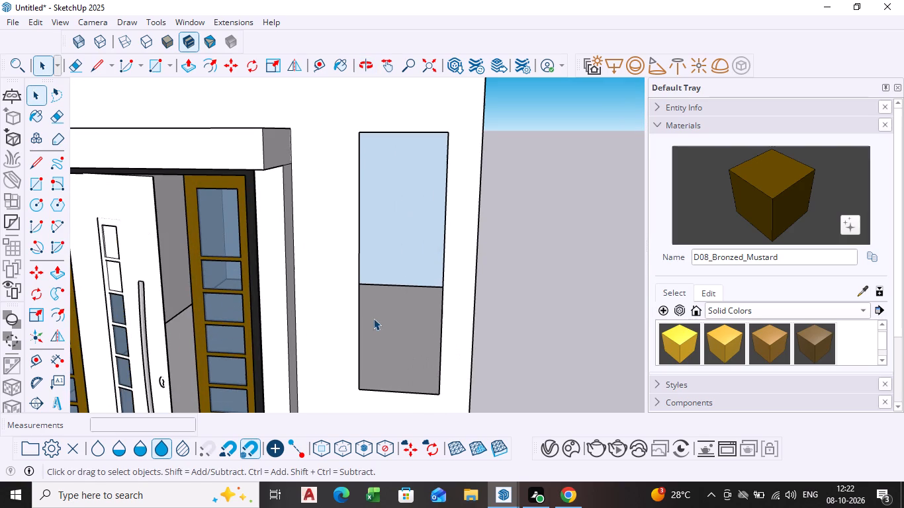
click(360, 319)
key(m)
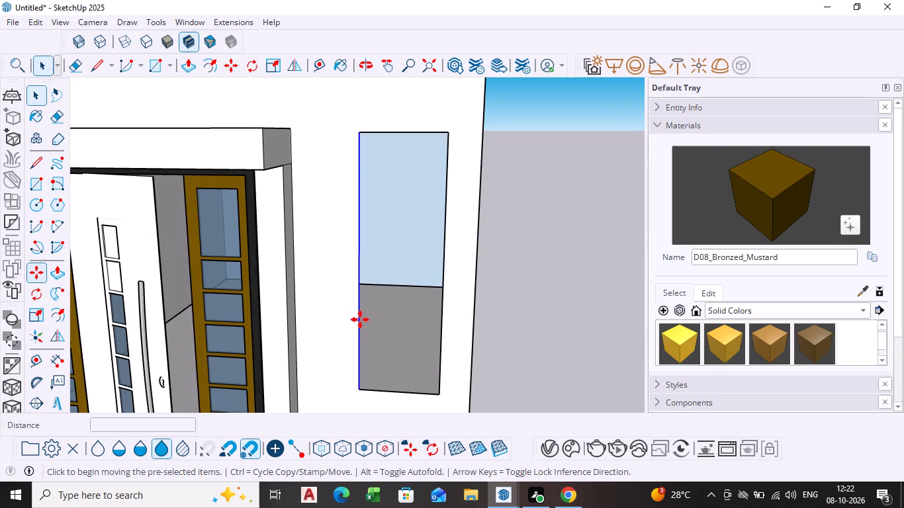
click(360, 319)
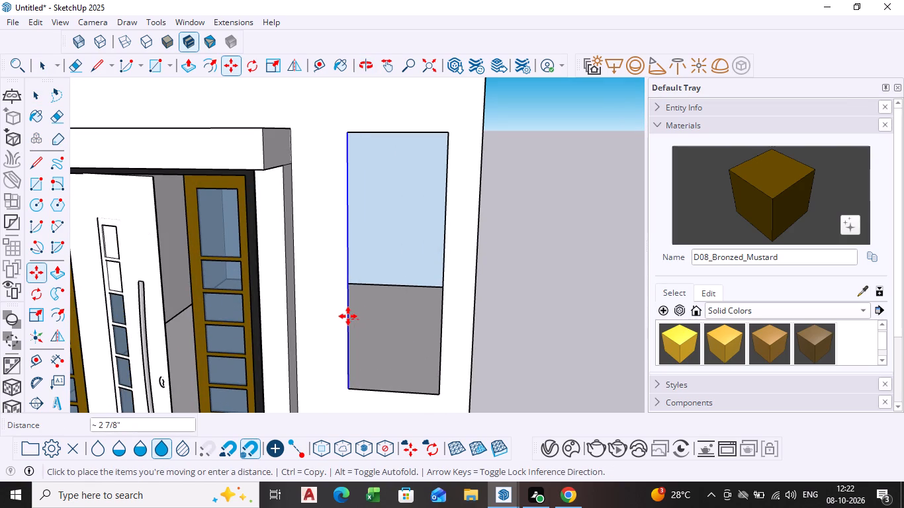
click(348, 316)
key(space)
scroll(463, 312, down, 4)
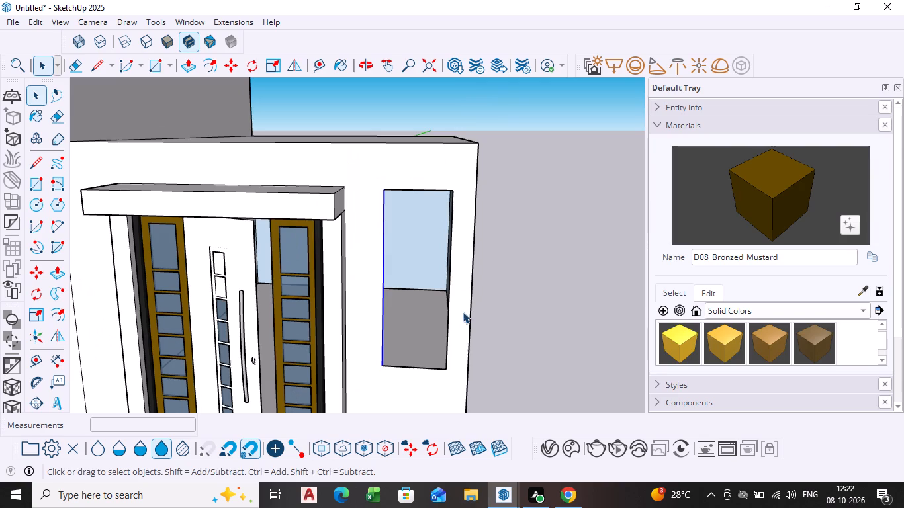
middle_drag(467, 307, 475, 299)
click(561, 284)
Move the entrance block's outer side wall outward, away from the door, by about 5 in.
scroll(544, 284, down, 4)
middle_drag(518, 311, 518, 311)
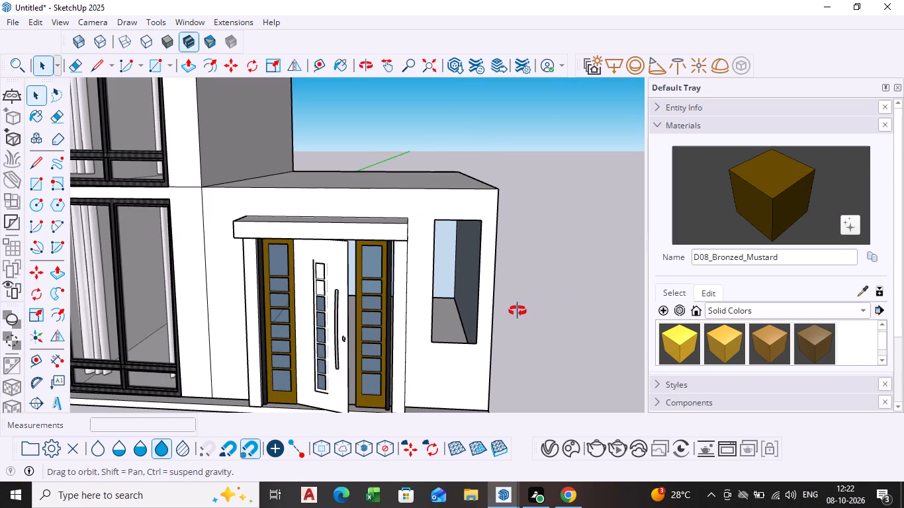
middle_drag(518, 311, 438, 302)
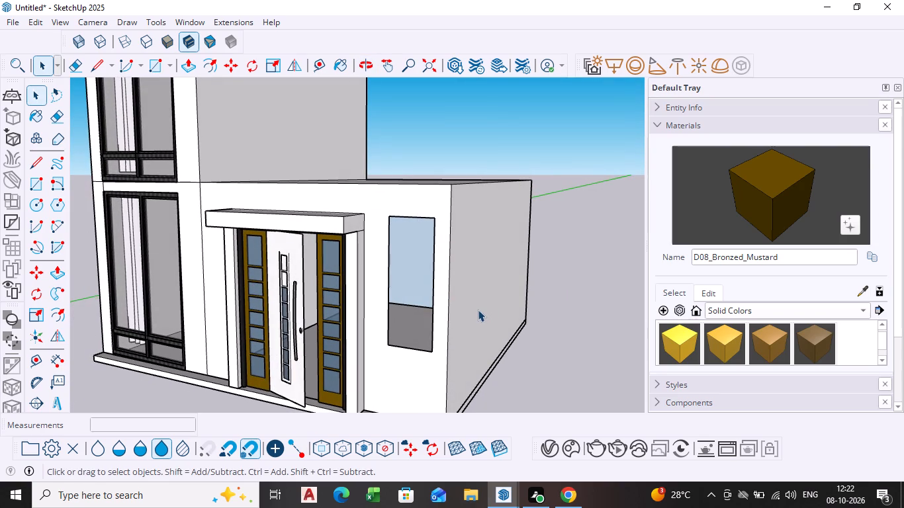
click(477, 310)
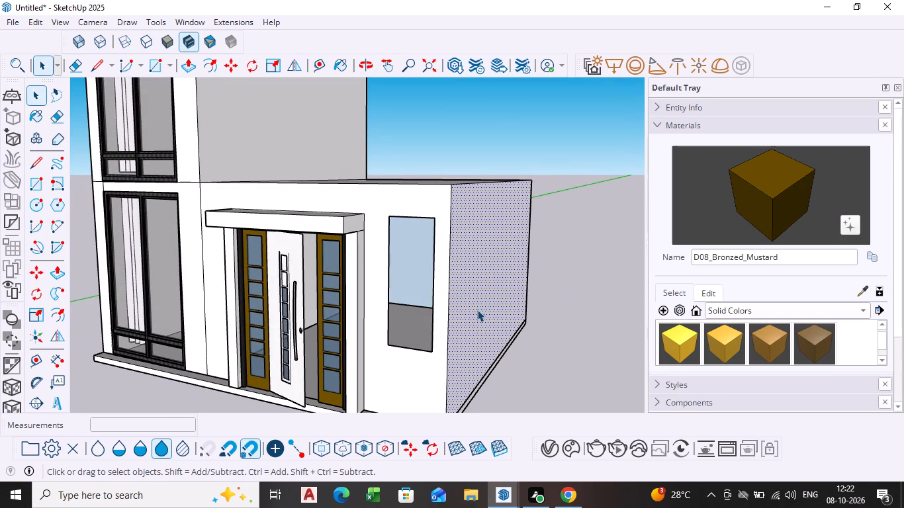
key(m)
click(477, 310)
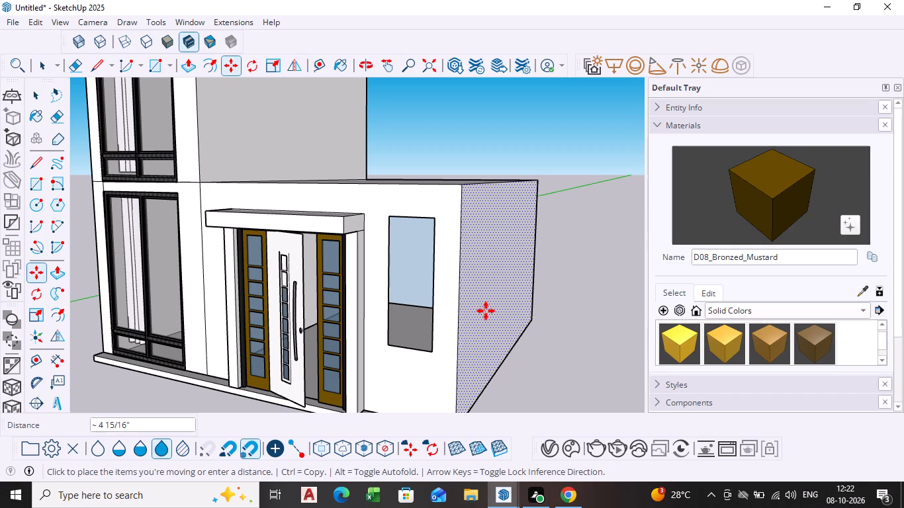
click(488, 311)
Open the base slab's group, extend its side face outward to meet the moved side wall, and exit the group.
scroll(500, 323, down, 1)
middle_drag(500, 323, 383, 240)
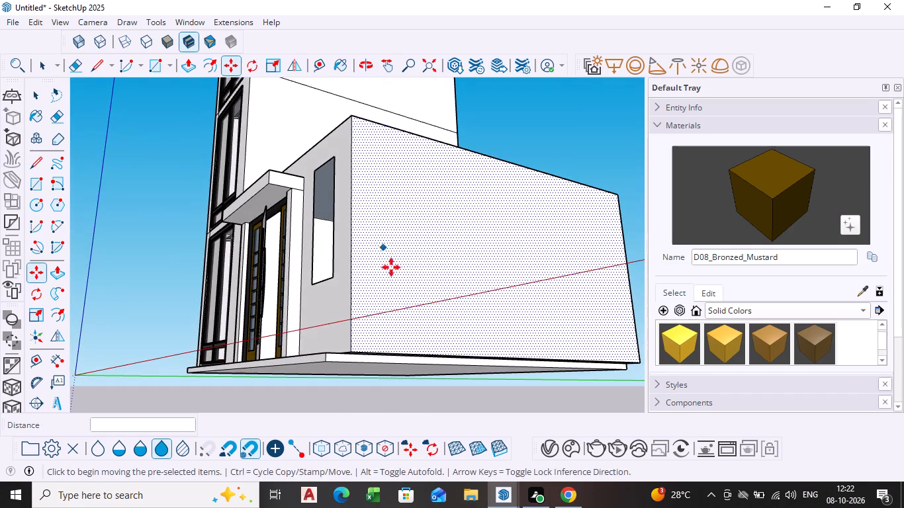
key(space)
scroll(418, 385, up, 3)
triple_click(352, 340)
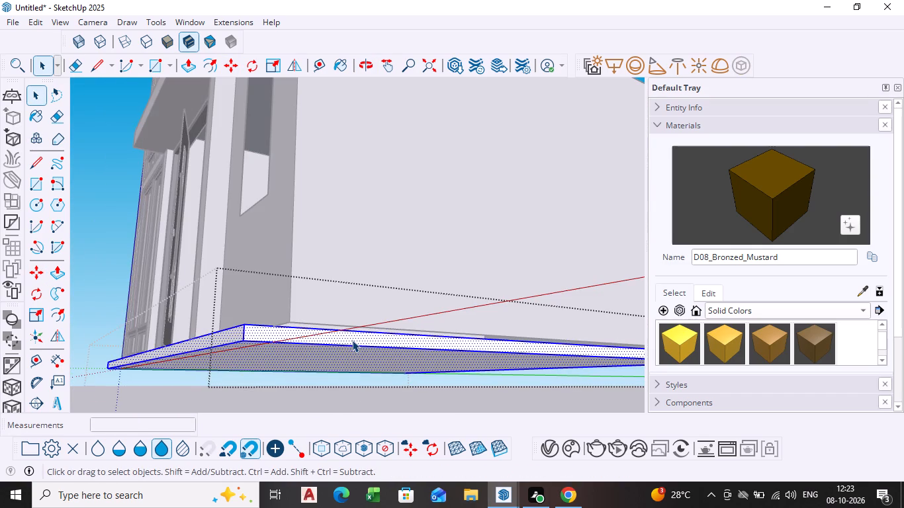
double_click(352, 339)
click(352, 339)
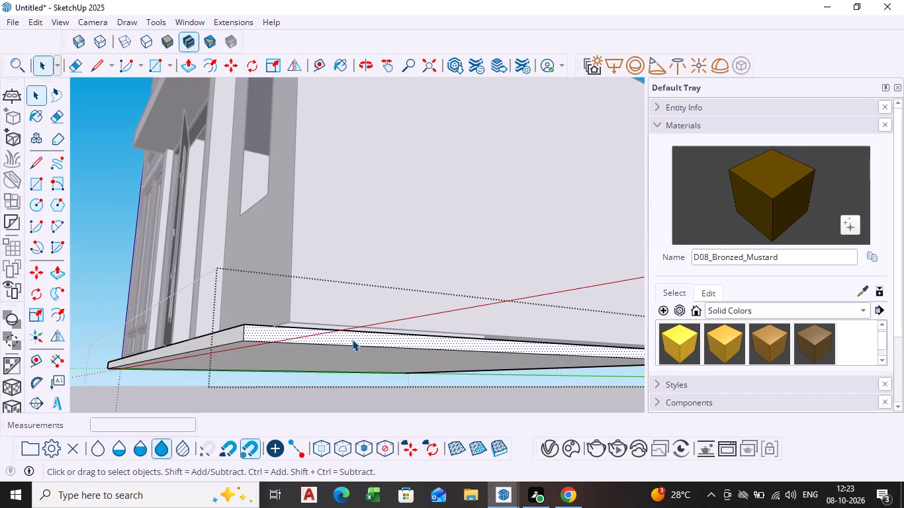
key(p)
click(352, 339)
click(392, 310)
scroll(391, 320, down, 4)
middle_drag(391, 321, 428, 372)
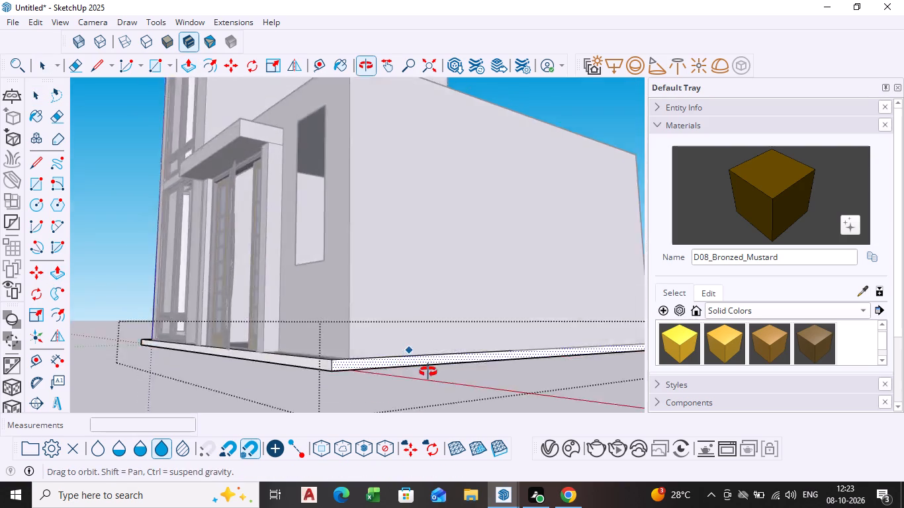
middle_drag(428, 372, 499, 415)
key(space)
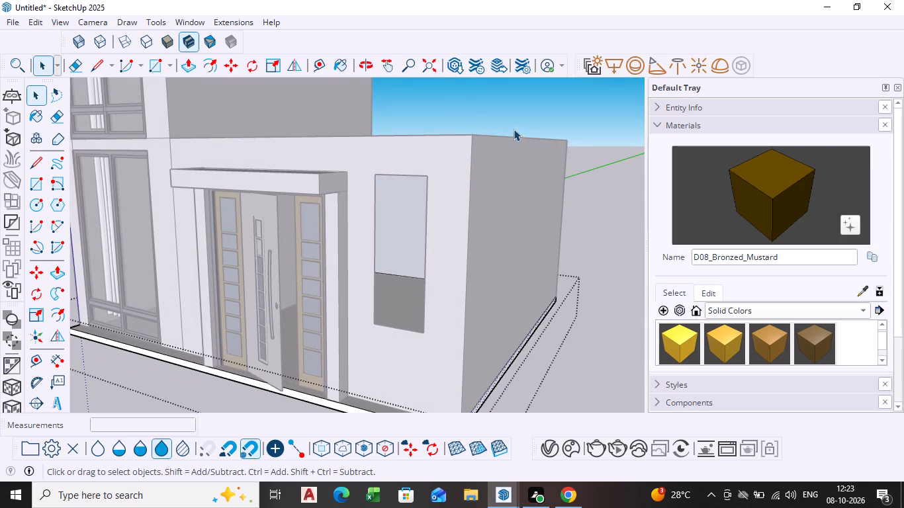
click(516, 124)
Shift the window opening's edges away from the door: far edge about 4 3/4 in, door-side edge about 1 1/2 in, far edge about 2 in more.
middle_drag(432, 283, 509, 299)
scroll(477, 287, up, 5)
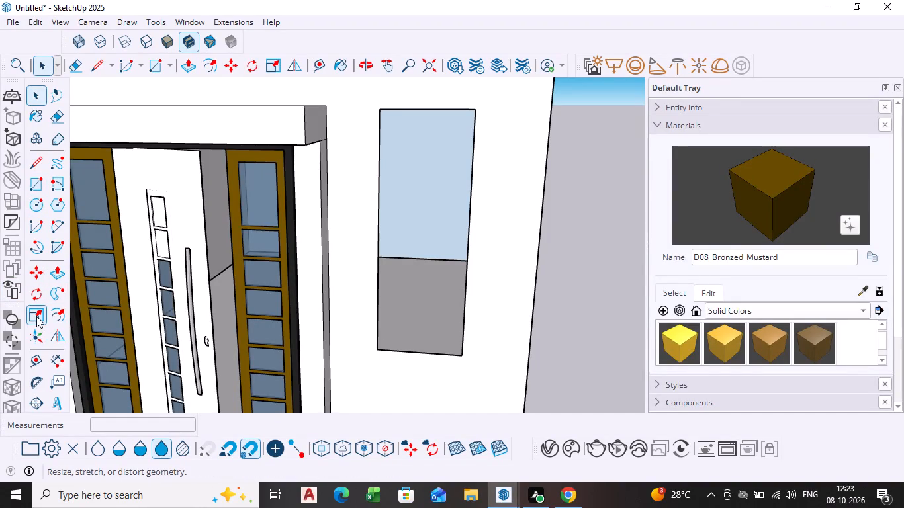
click(42, 277)
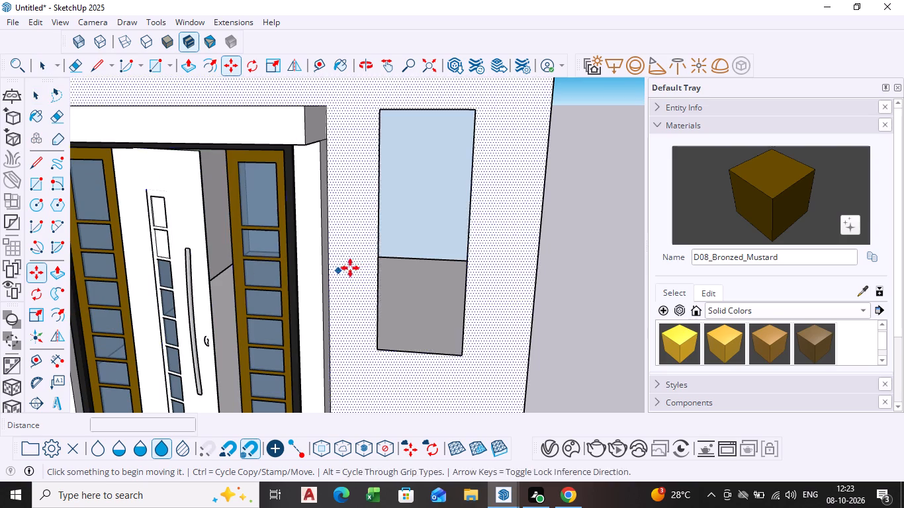
click(470, 243)
click(487, 241)
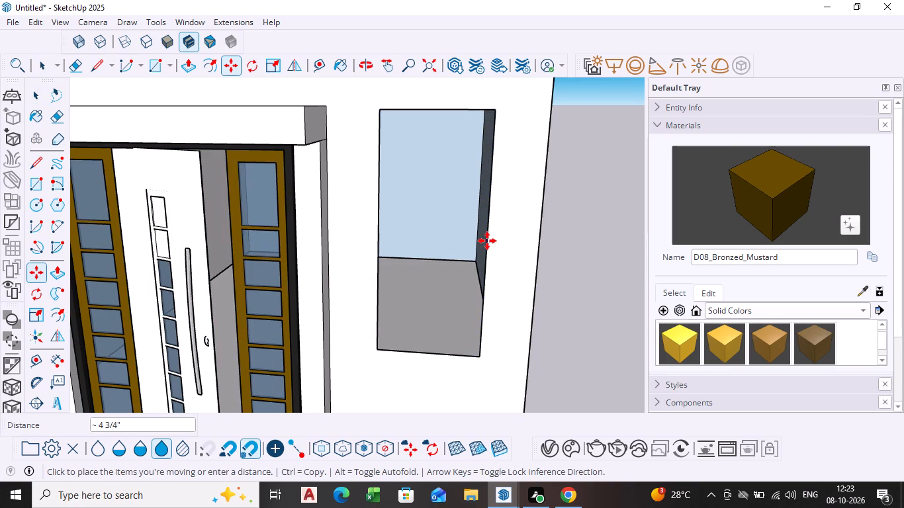
click(379, 237)
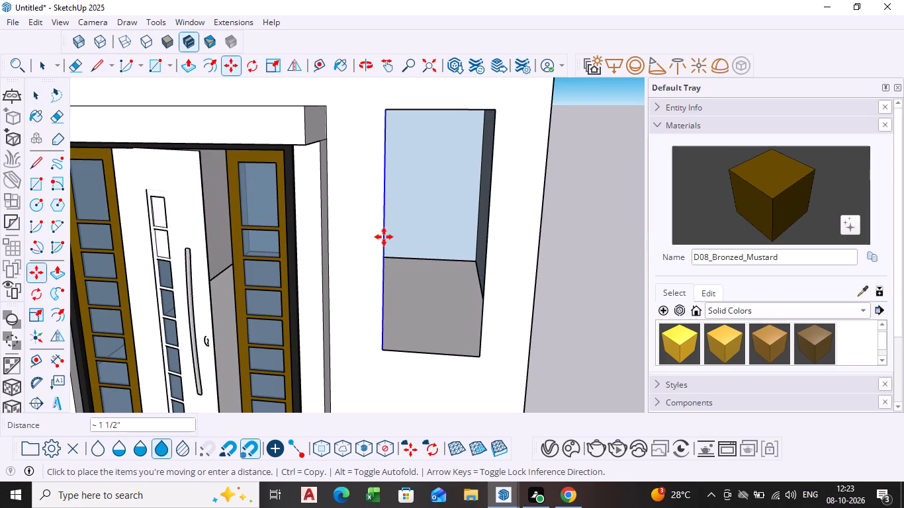
click(384, 237)
click(488, 234)
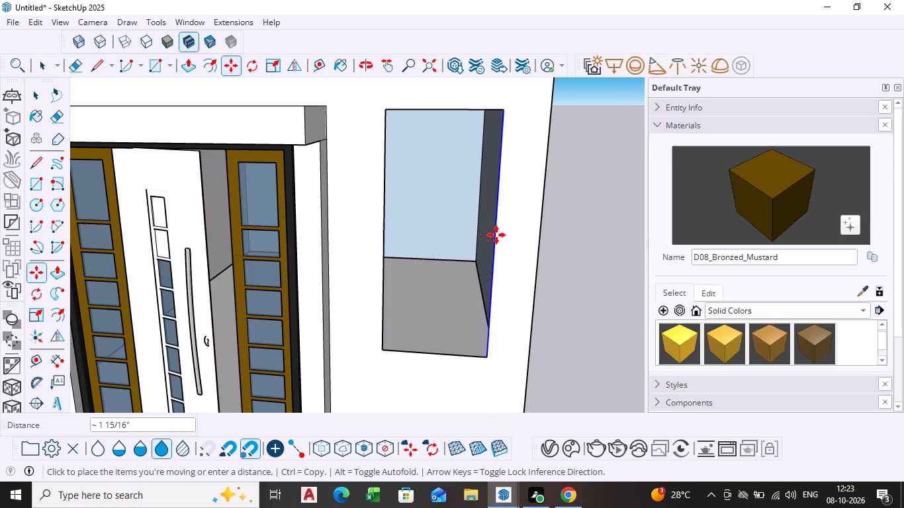
click(499, 235)
key(space)
click(598, 238)
Search the 3D Warehouse models for WINDOW, replacing the previous search term.
scroll(551, 313, down, 2)
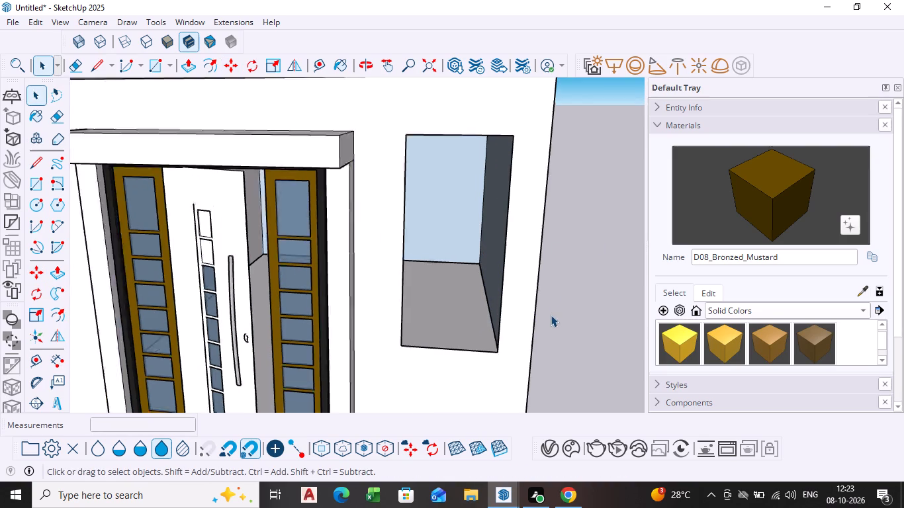
scroll(551, 315, down, 5)
middle_drag(549, 316, 539, 280)
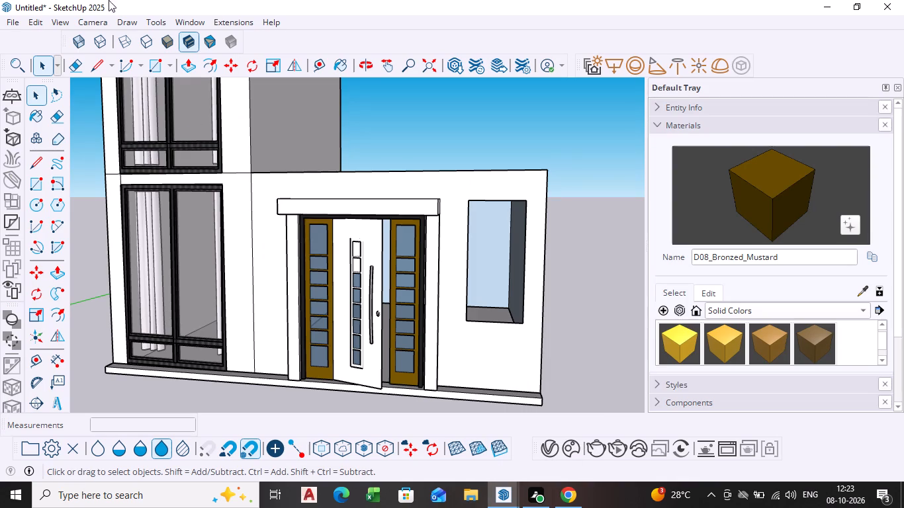
click(188, 19)
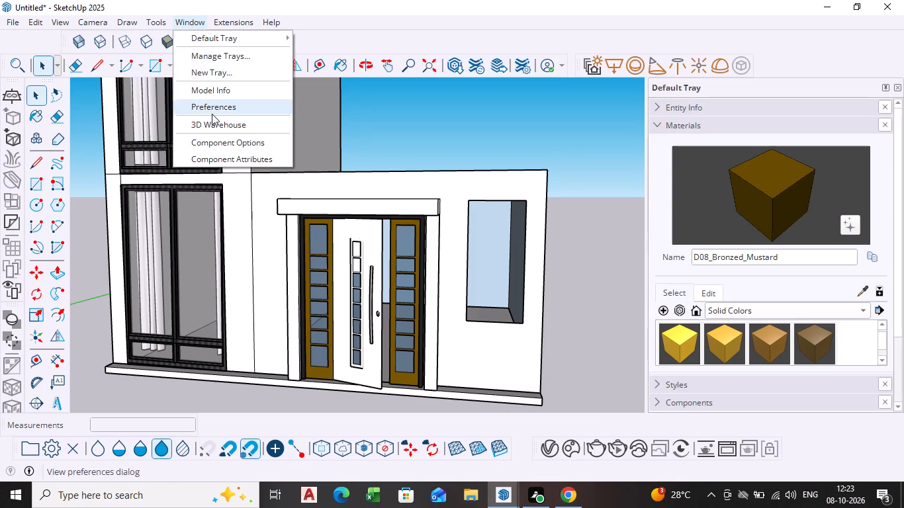
click(215, 120)
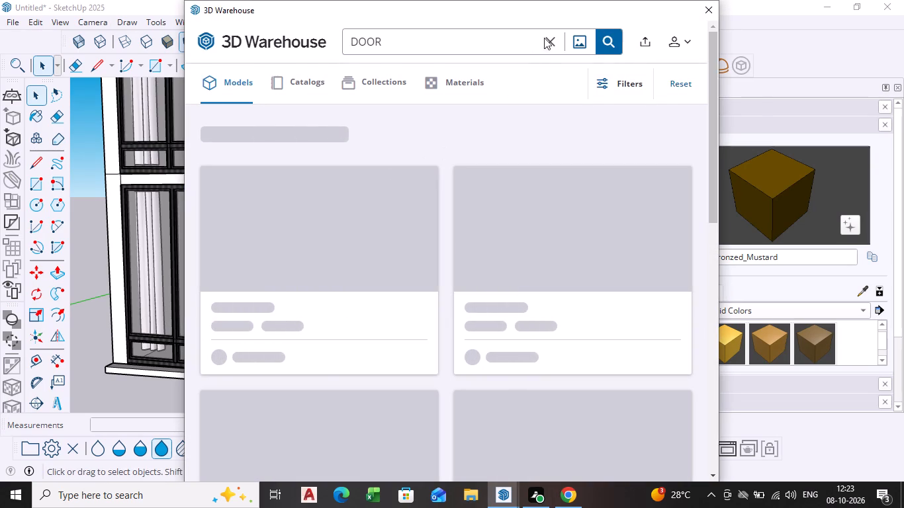
click(549, 46)
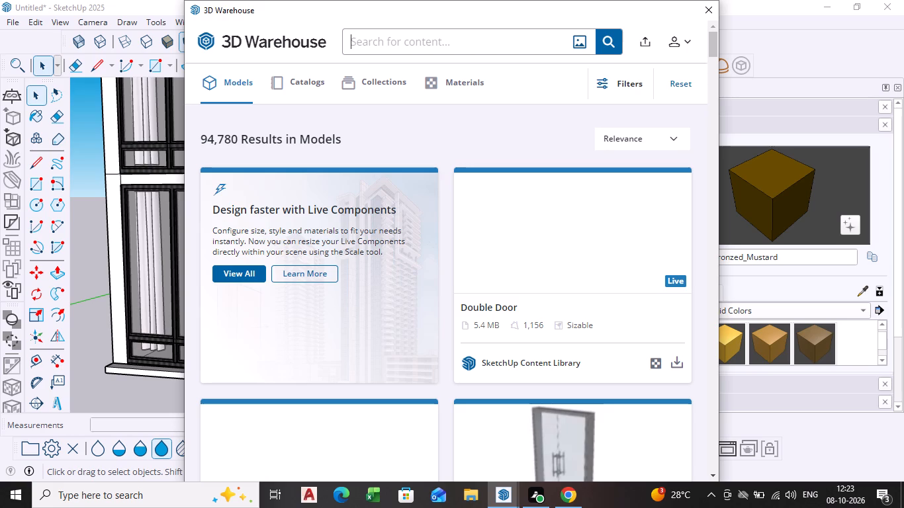
text(WINDOW)
key(Return)
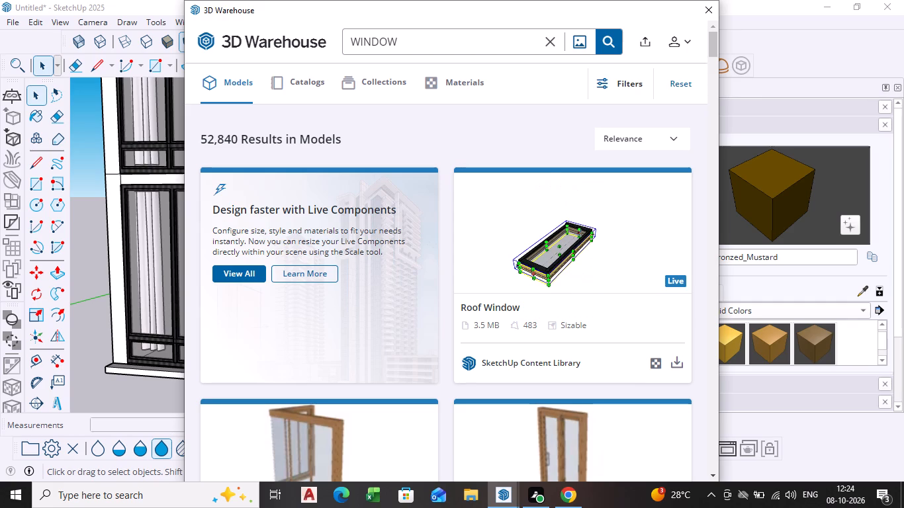
Browse the window search results for a simple dark-framed single-pane model suited to the narrow opening beside the door.
scroll(423, 279, down, 9)
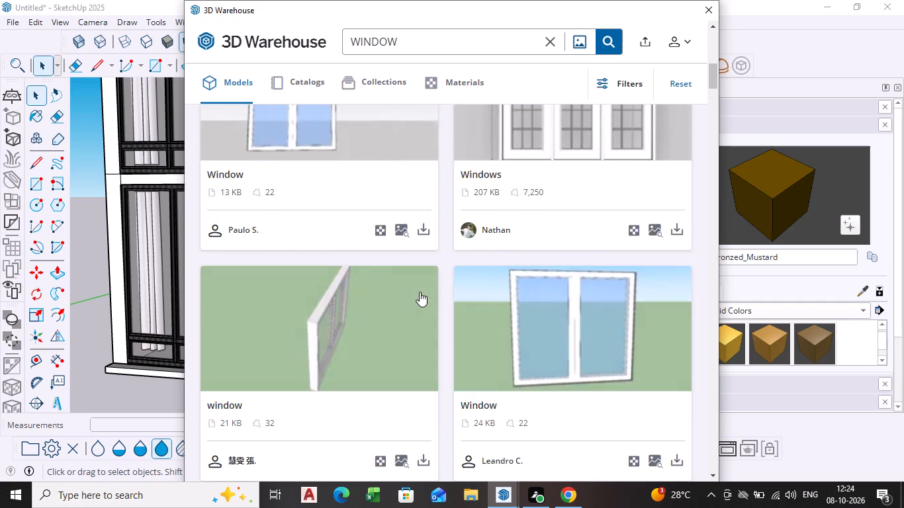
scroll(420, 292, down, 9)
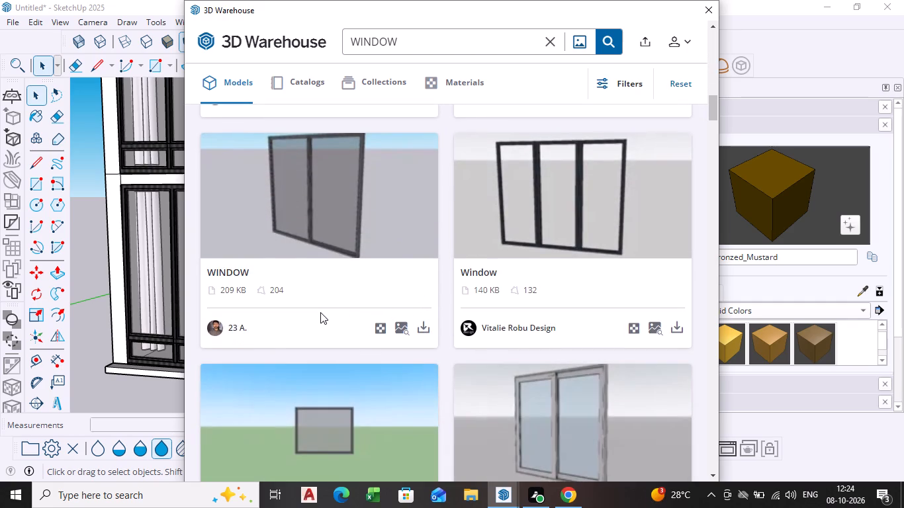
scroll(320, 312, down, 5)
scroll(326, 228, up, 3)
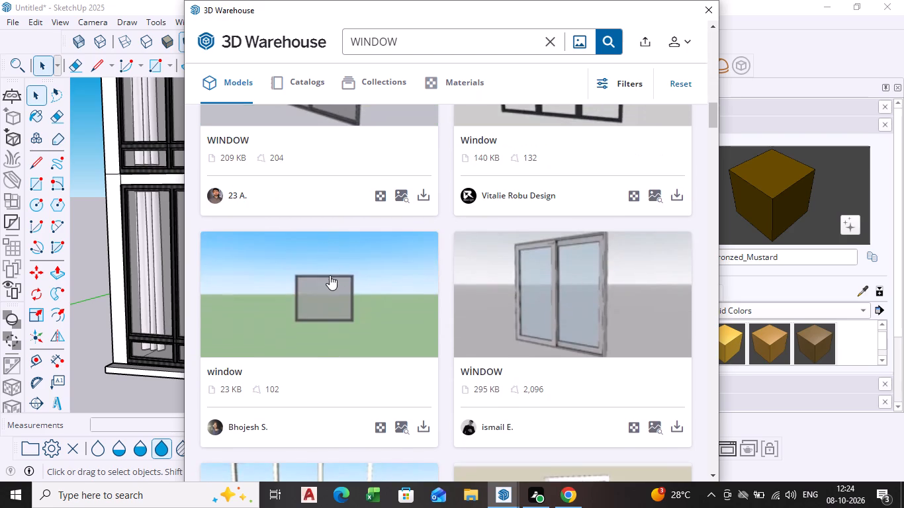
scroll(337, 307, down, 5)
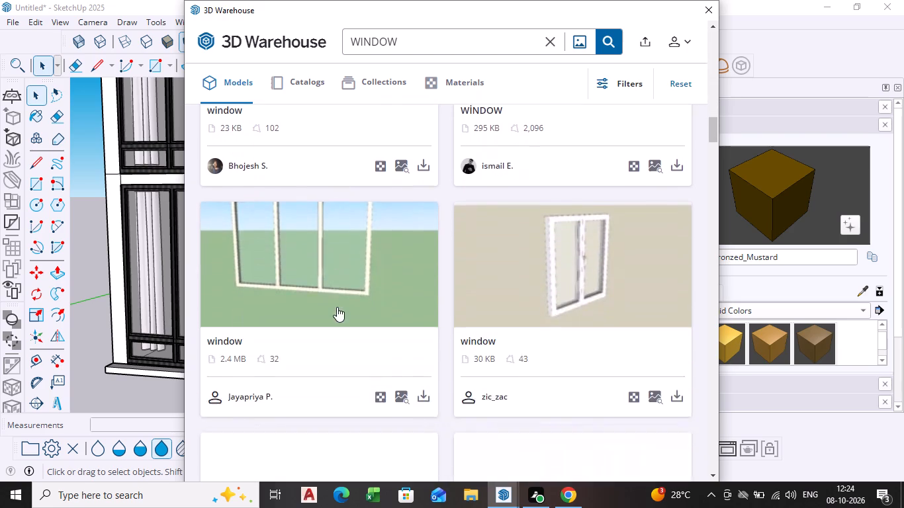
scroll(337, 307, down, 8)
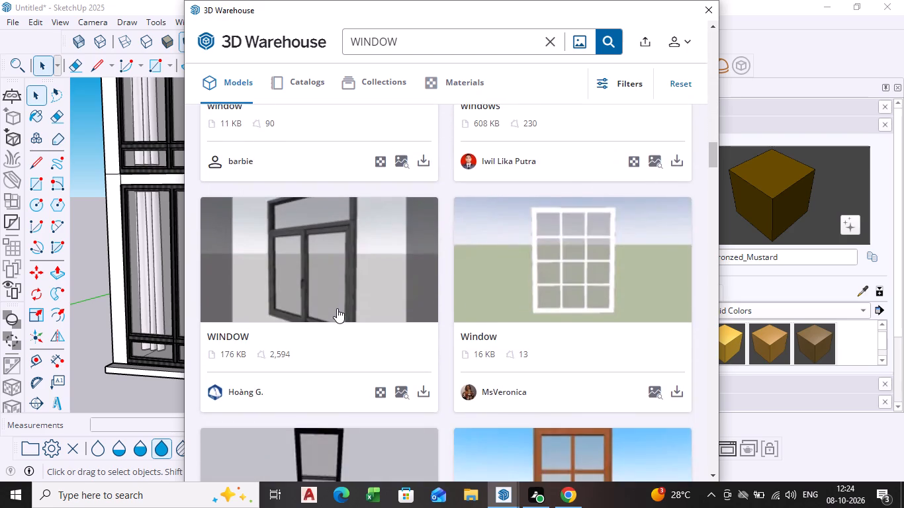
scroll(337, 308, down, 11)
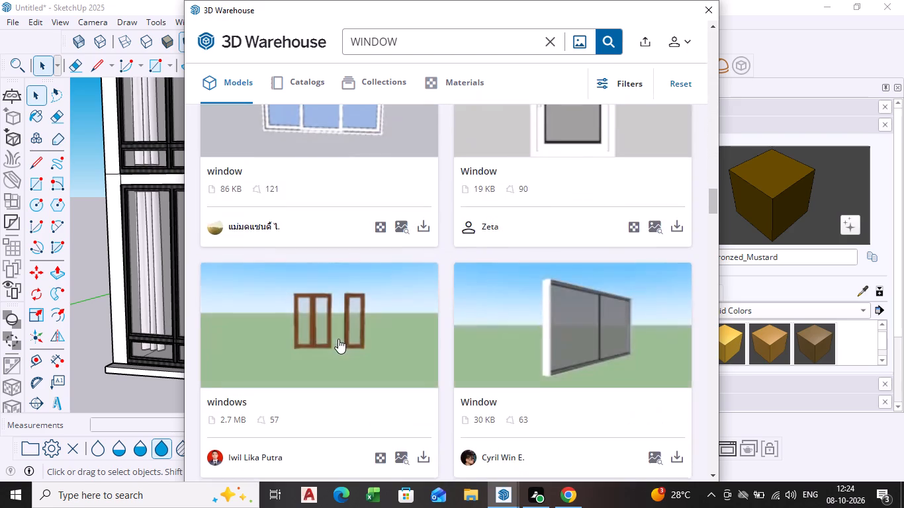
scroll(338, 339, down, 12)
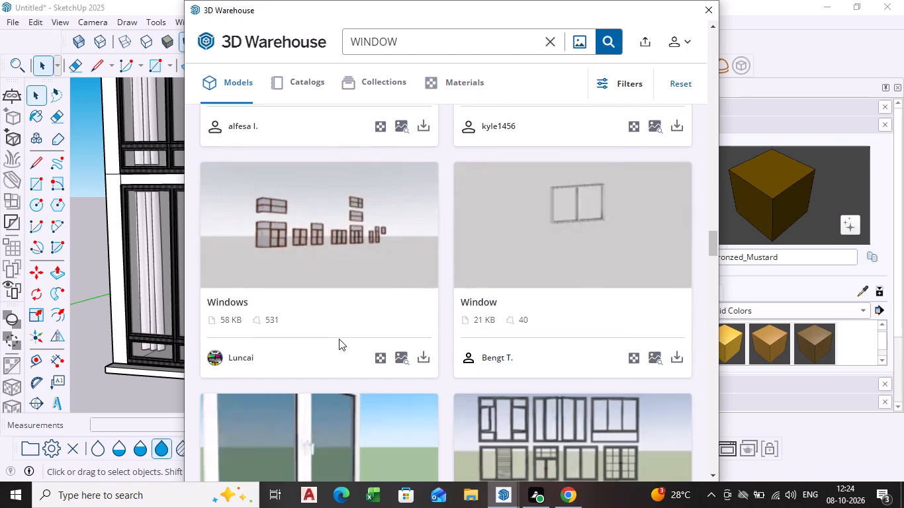
scroll(339, 339, down, 2)
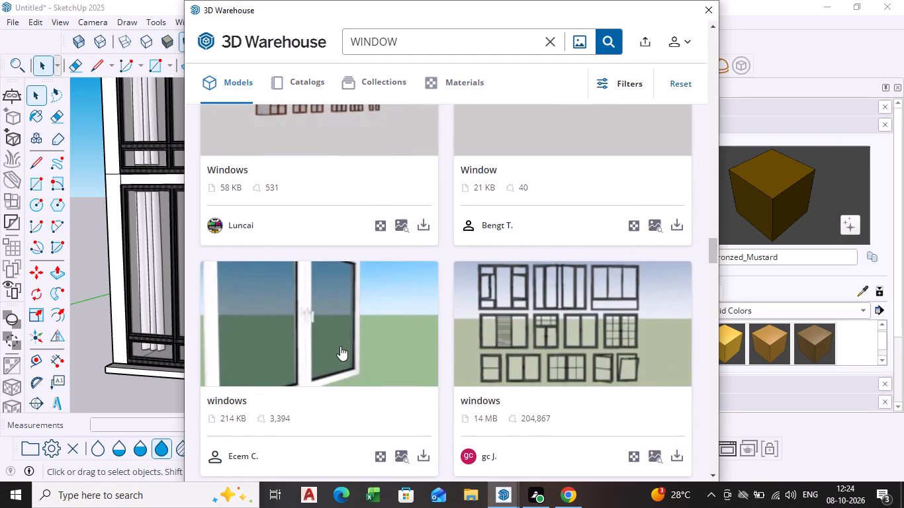
scroll(340, 346, down, 10)
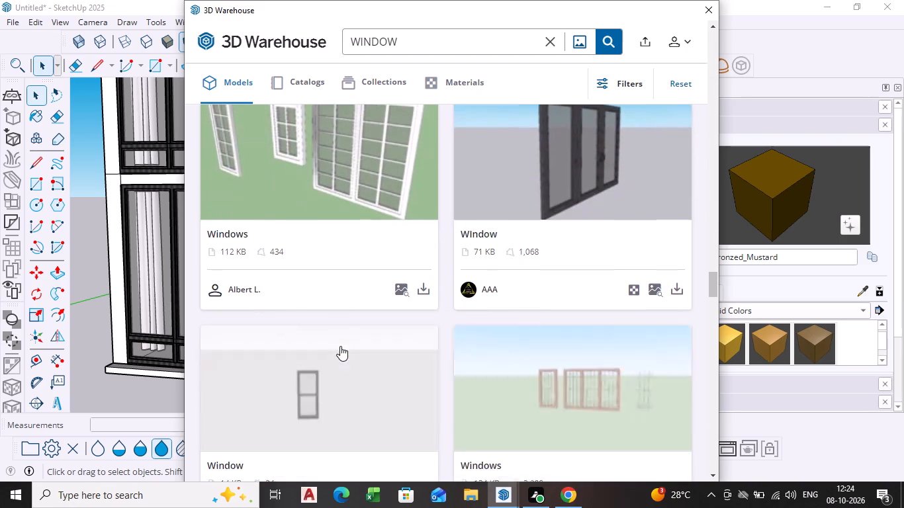
scroll(341, 346, down, 11)
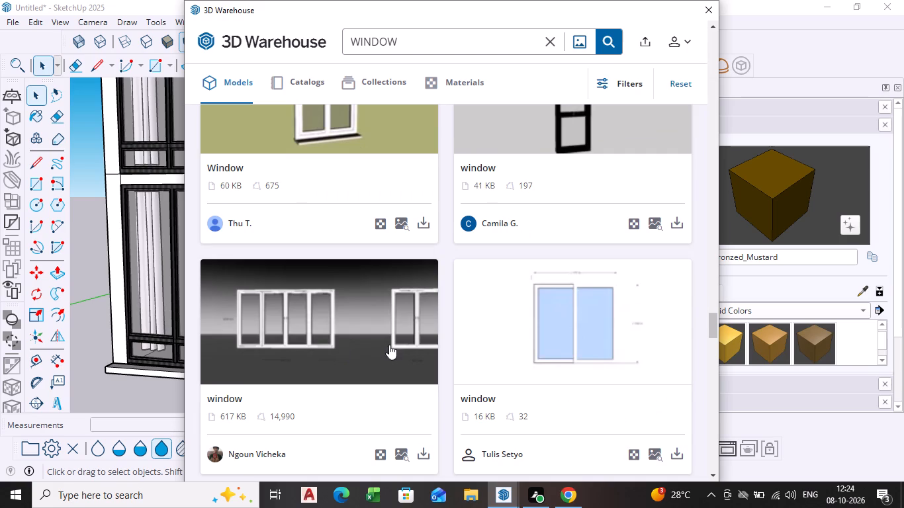
scroll(390, 345, down, 13)
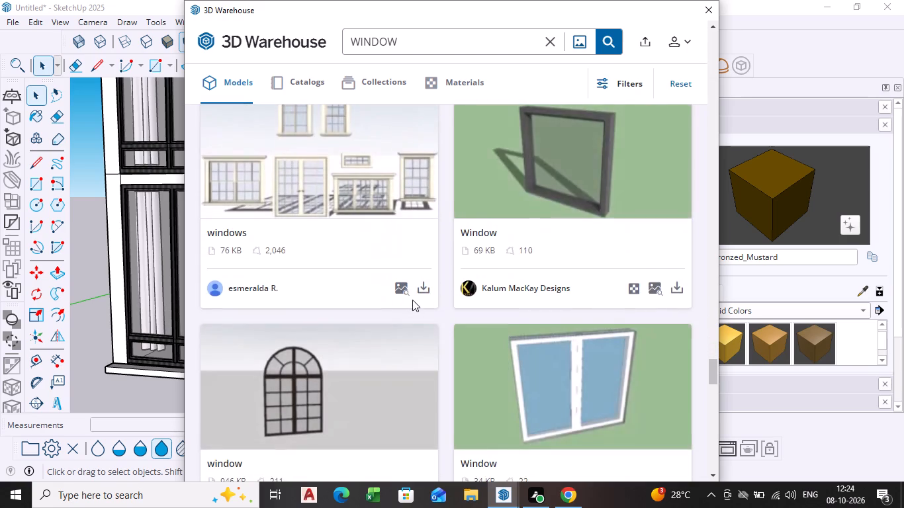
scroll(412, 300, down, 9)
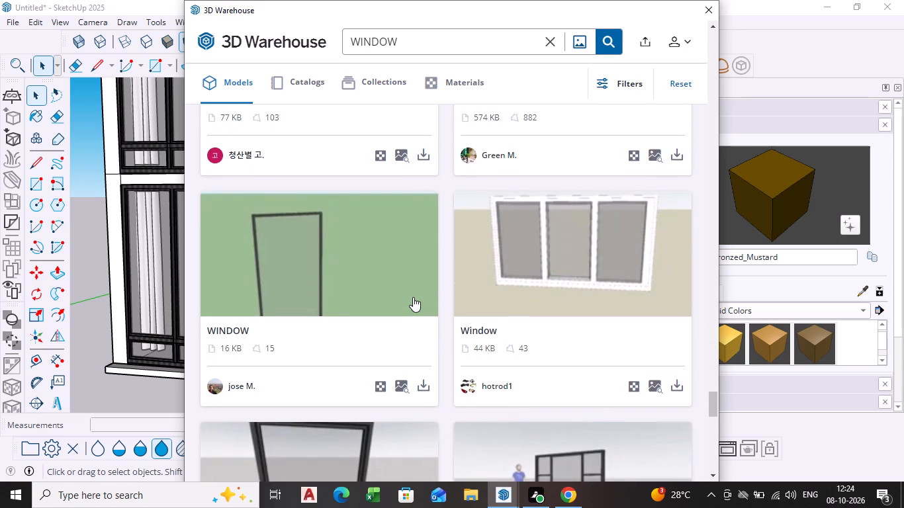
scroll(413, 299, down, 1)
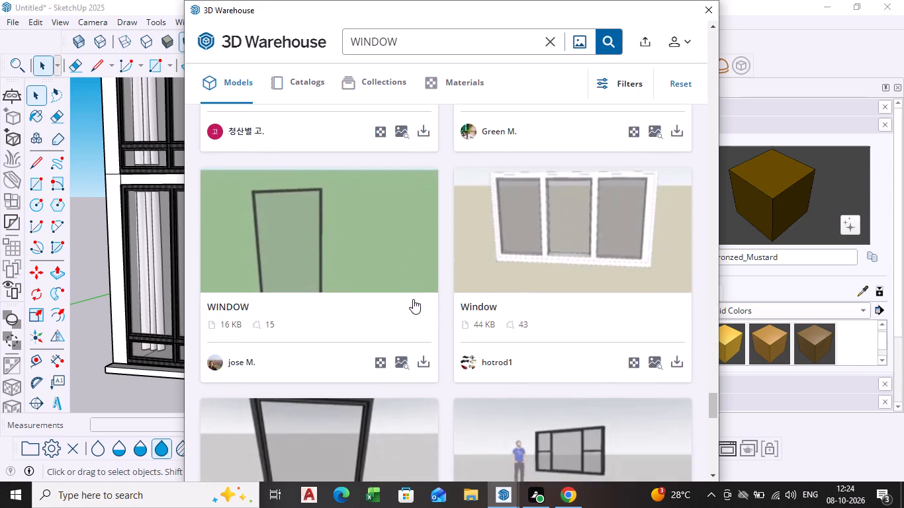
scroll(413, 299, down, 1)
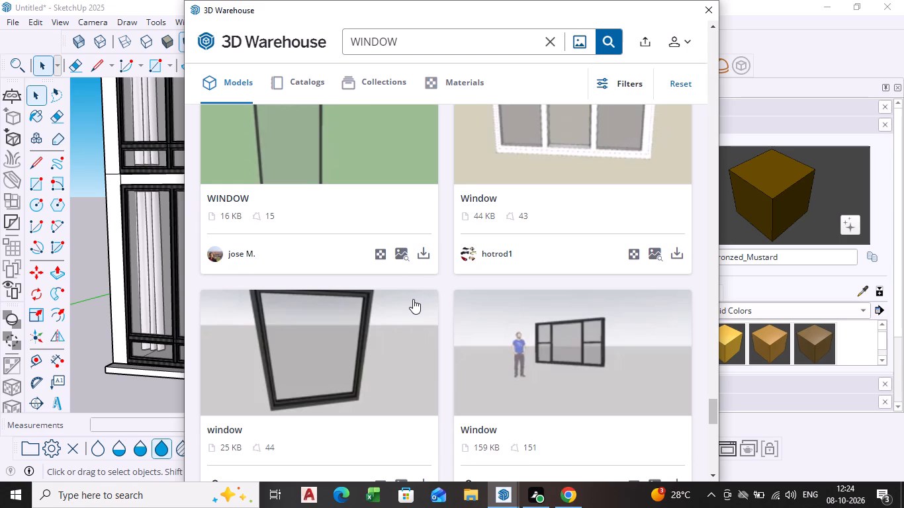
scroll(414, 299, up, 3)
scroll(414, 299, down, 8)
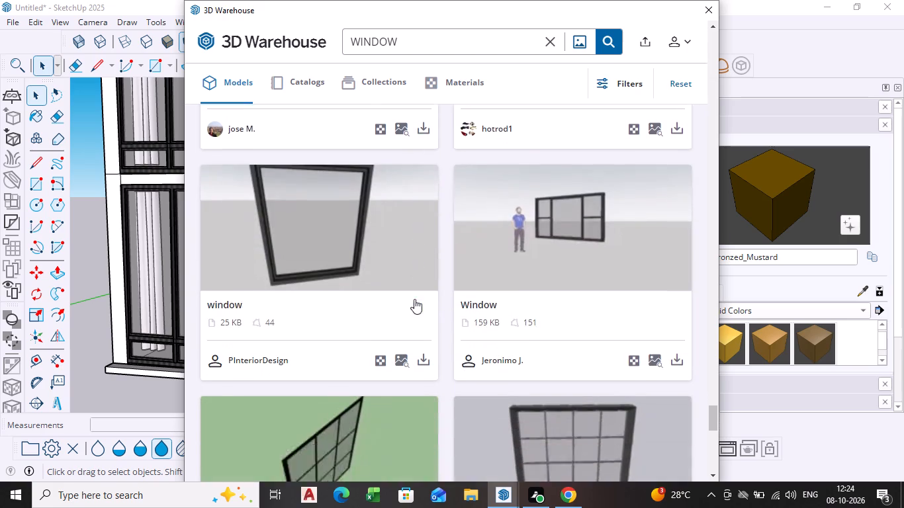
scroll(415, 299, down, 6)
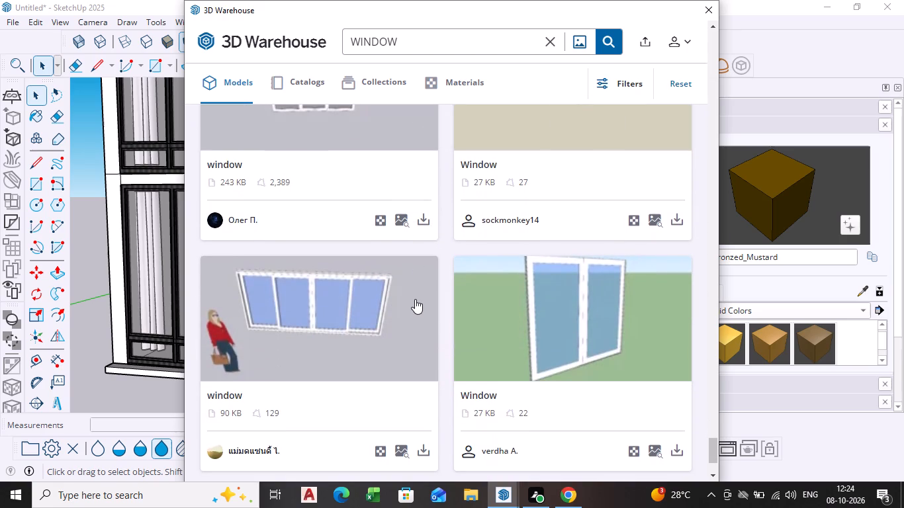
scroll(415, 299, down, 2)
scroll(415, 299, up, 4)
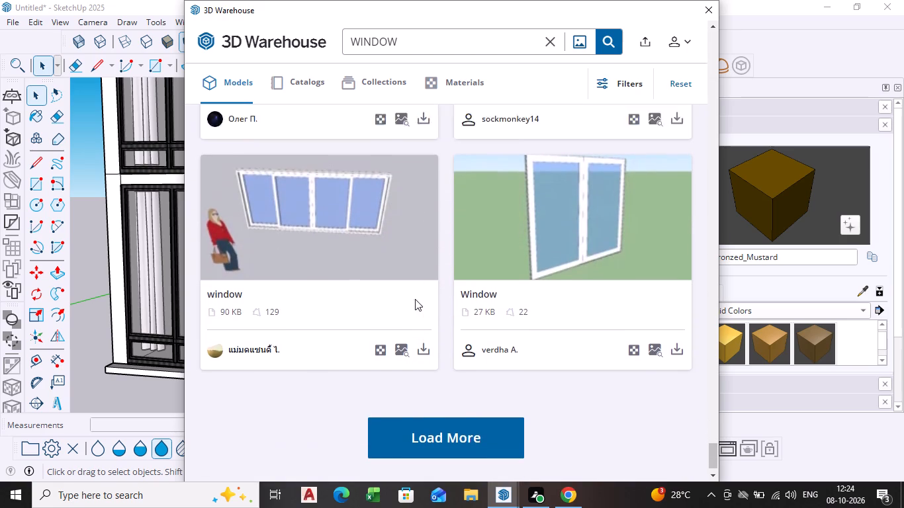
scroll(415, 299, up, 8)
scroll(415, 299, down, 1)
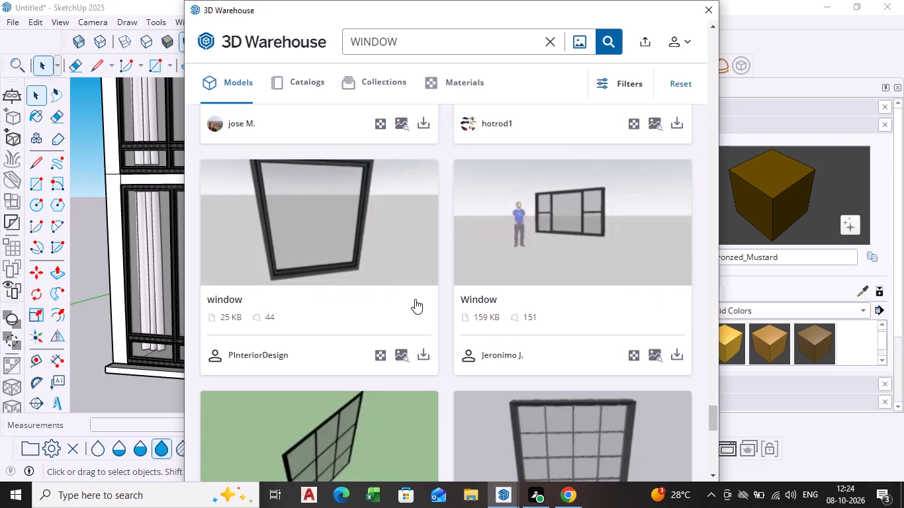
scroll(415, 299, up, 4)
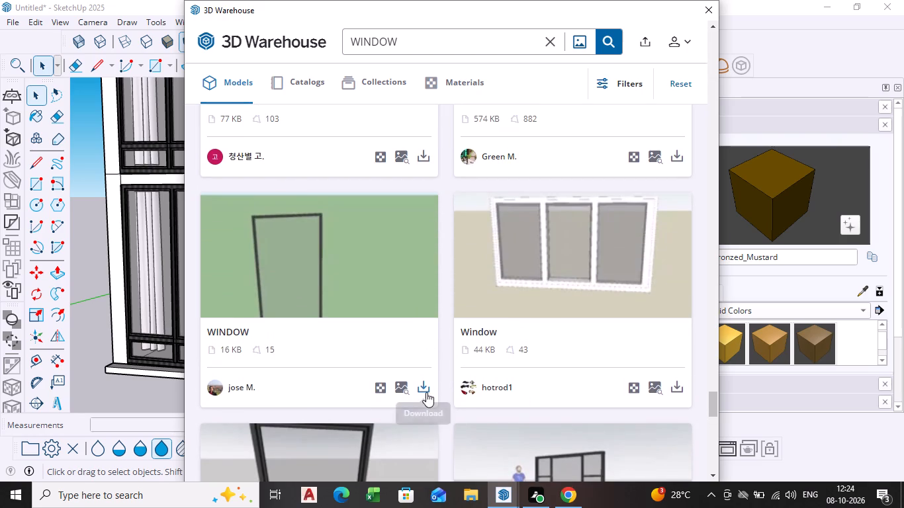
Download the 16 KB slim dark-framed WINDOW model into the model and place it at the window opening's lower door-side corner.
click(426, 392)
click(419, 260)
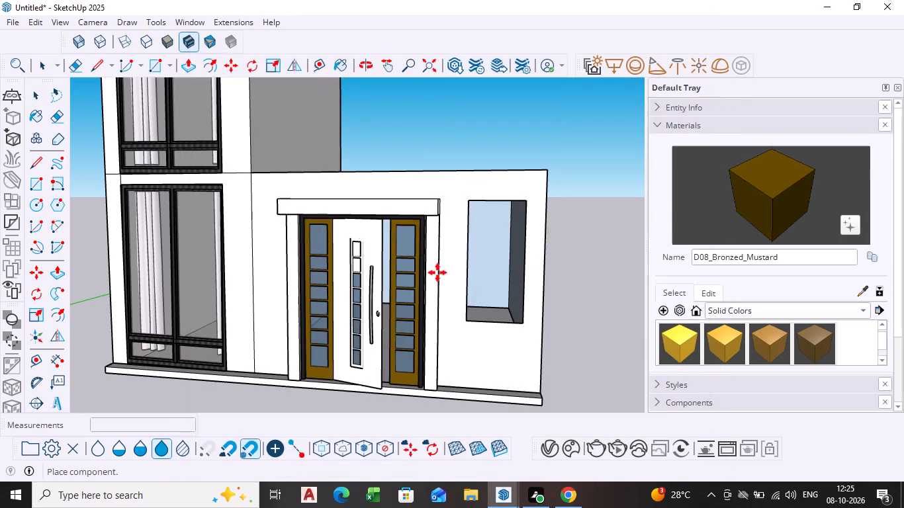
scroll(463, 318, up, 3)
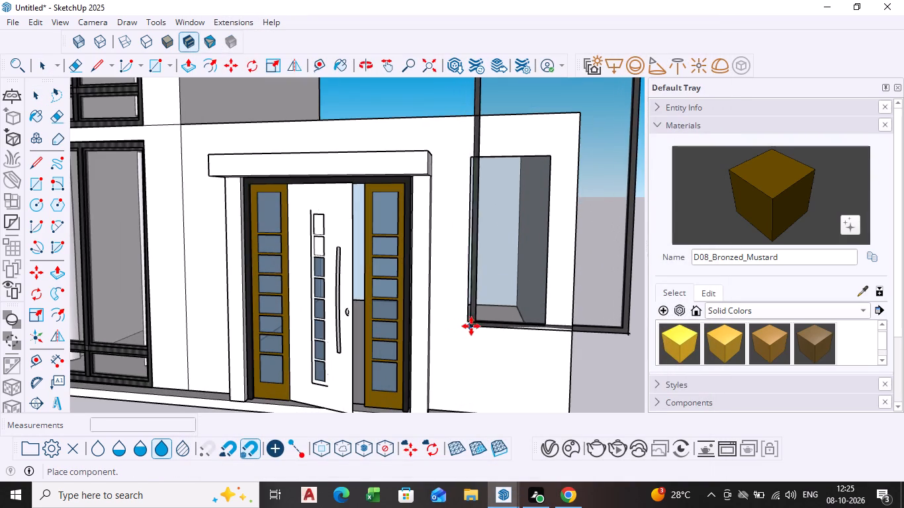
click(467, 325)
Scale the placed window's width by about 0.51 so its far side meets the opening's far lower corner, keeping its height.
scroll(488, 324, down, 4)
scroll(546, 314, down, 5)
middle_drag(544, 314, 312, 310)
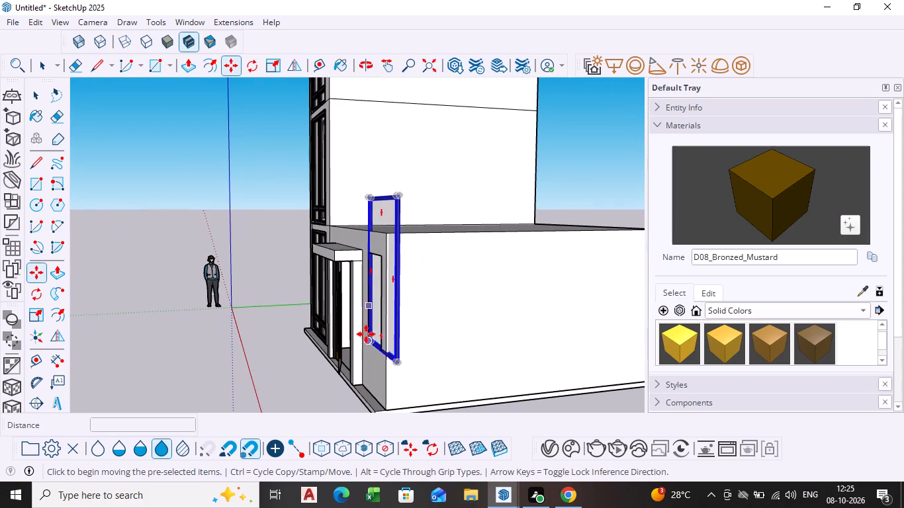
click(40, 313)
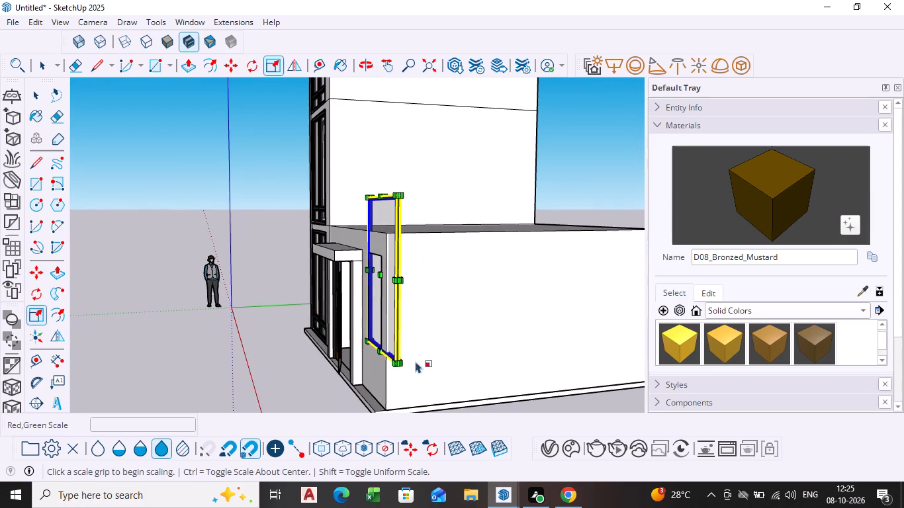
scroll(404, 368, up, 8)
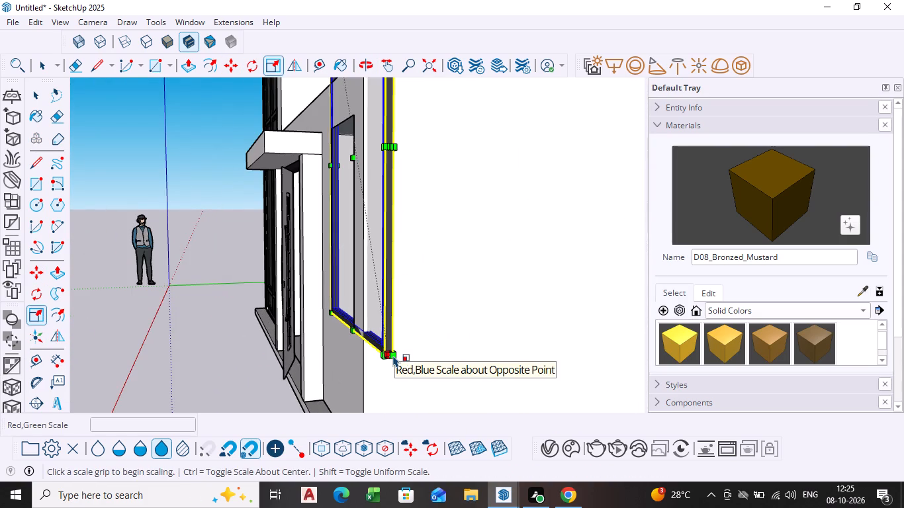
scroll(393, 355, up, 8)
click(384, 355)
middle_drag(306, 327, 302, 327)
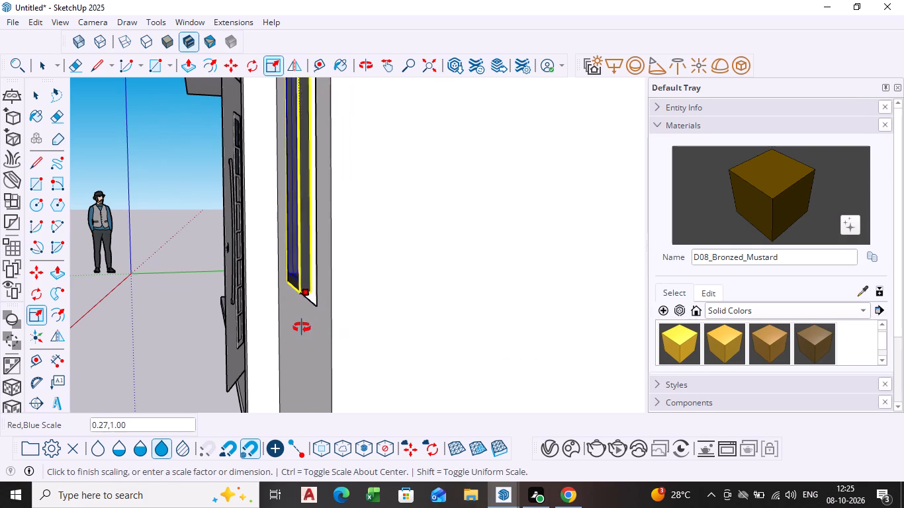
middle_drag(302, 327, 533, 329)
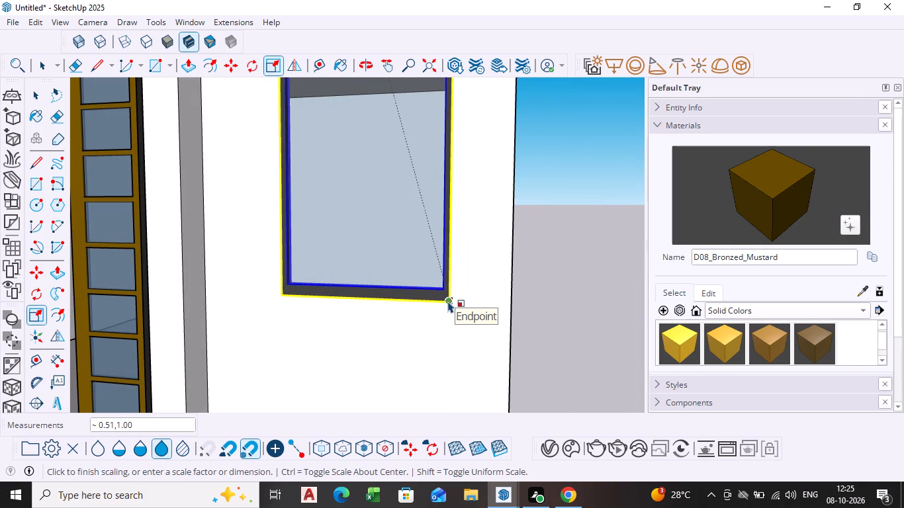
click(448, 301)
Scale the window's height down so its top meets the opening's upper edge, keeping its width and depth.
scroll(386, 282, down, 10)
middle_drag(347, 254, 347, 398)
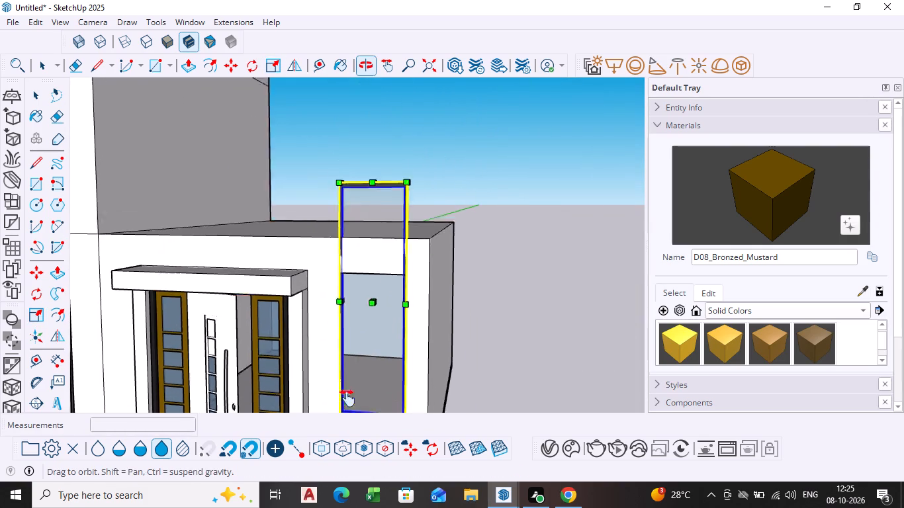
middle_drag(347, 398, 349, 410)
click(377, 202)
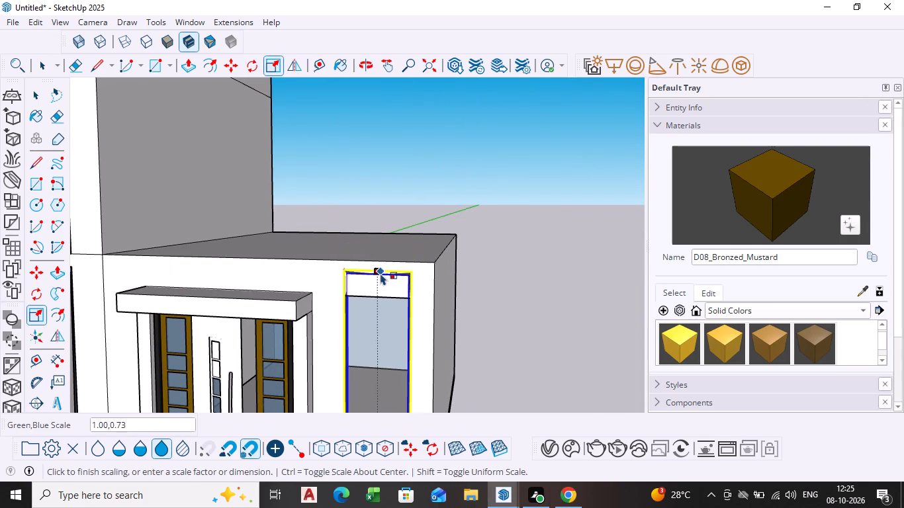
click(381, 298)
middle_drag(338, 371, 339, 312)
scroll(338, 371, down, 1)
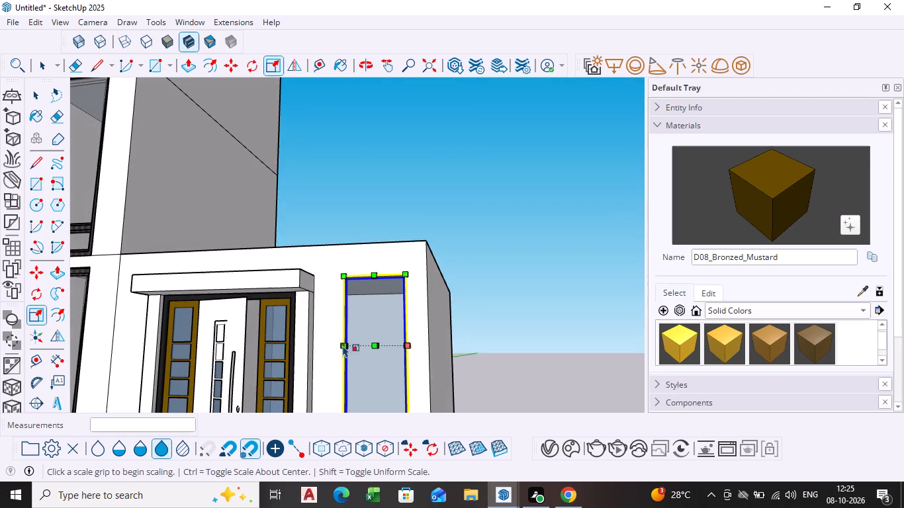
Scale the placed window uniformly from its lower door-side corner so that corner meets the corner of the wall opening.
shift+middle_drag(339, 345, 312, 280)
middle_drag(310, 320, 347, 345)
scroll(342, 379, up, 8)
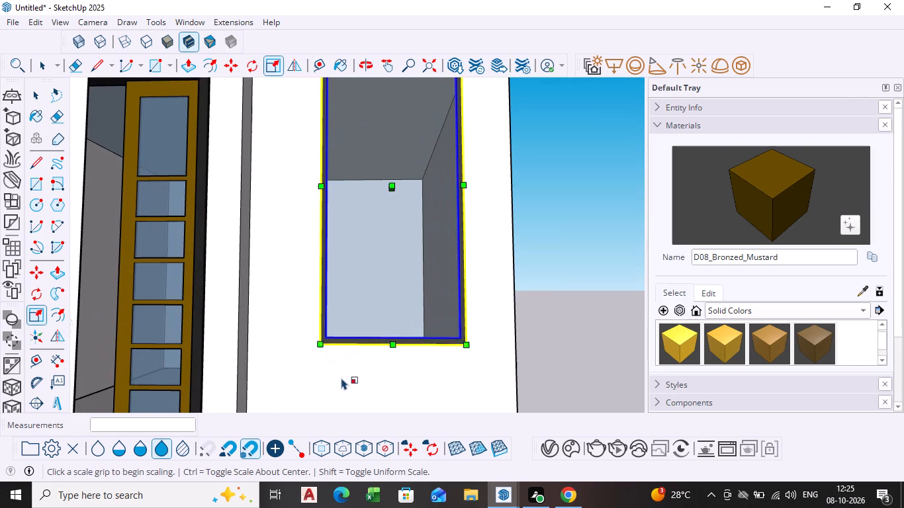
scroll(328, 350, up, 1)
middle_drag(327, 350, 404, 370)
scroll(304, 366, up, 3)
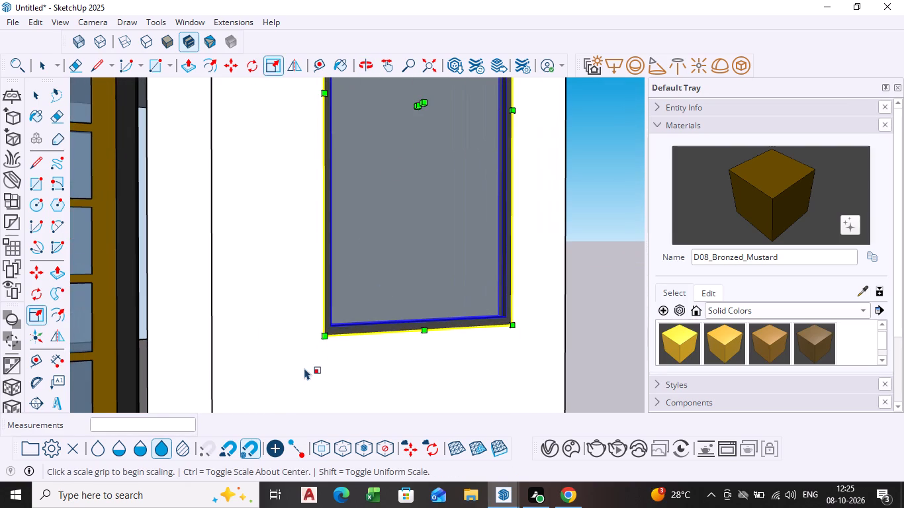
click(324, 337)
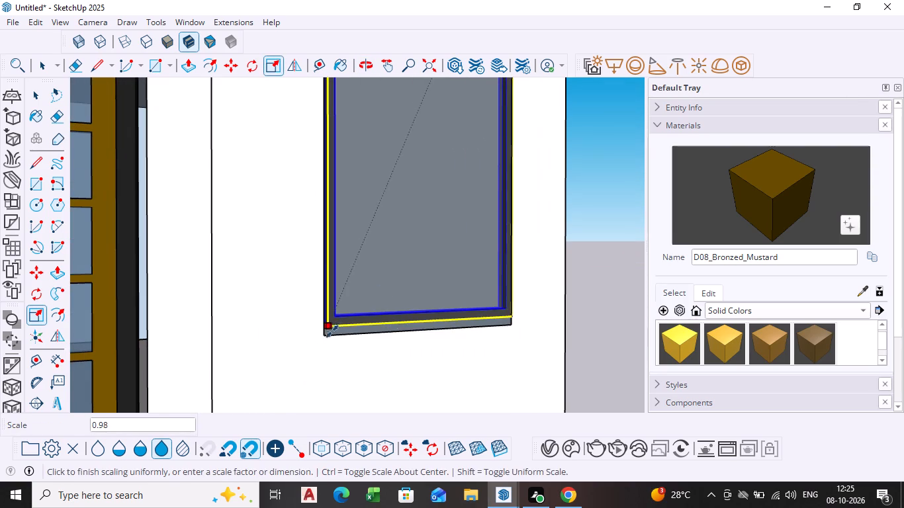
click(331, 334)
key(space)
click(584, 279)
Examine how the window sits in its opening beside the door, up close and against the whole tower.
scroll(569, 294, down, 3)
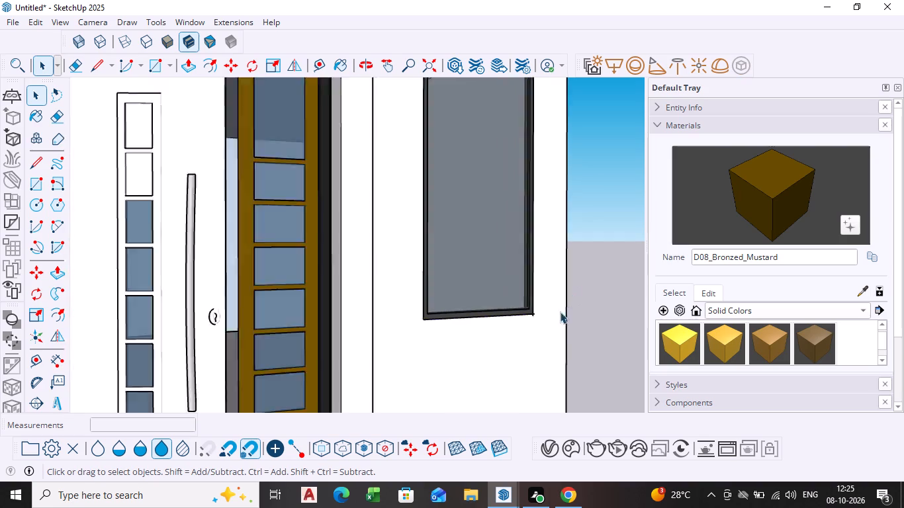
scroll(560, 312, down, 6)
middle_drag(537, 333, 386, 357)
scroll(506, 316, down, 6)
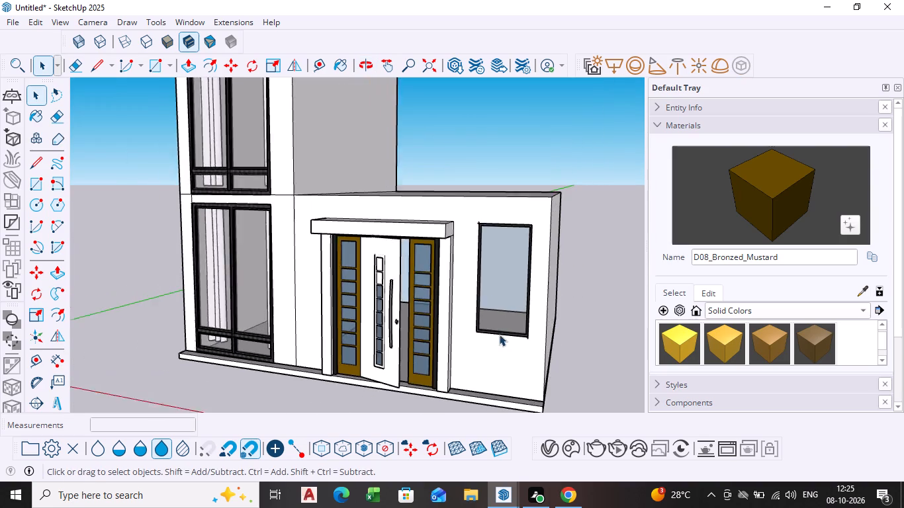
scroll(499, 334, down, 2)
middle_drag(490, 349, 519, 343)
scroll(494, 232, up, 8)
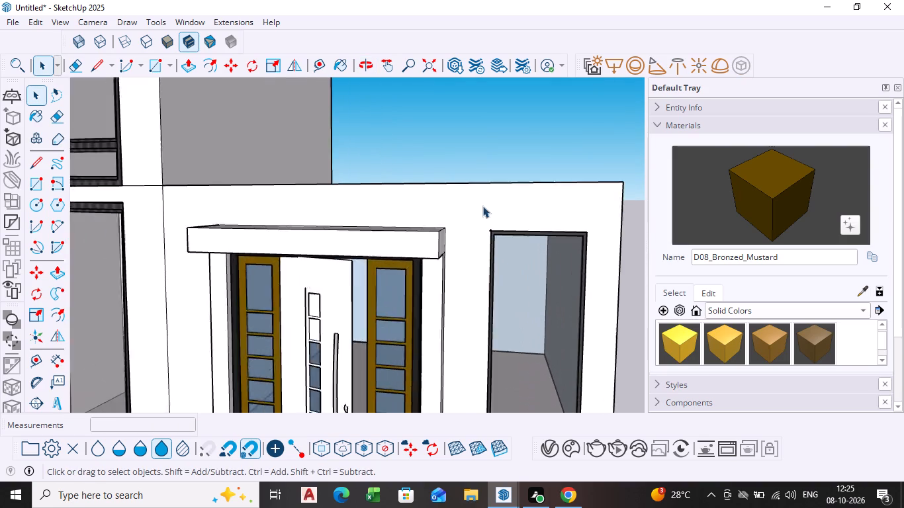
scroll(482, 206, up, 16)
scroll(497, 252, down, 14)
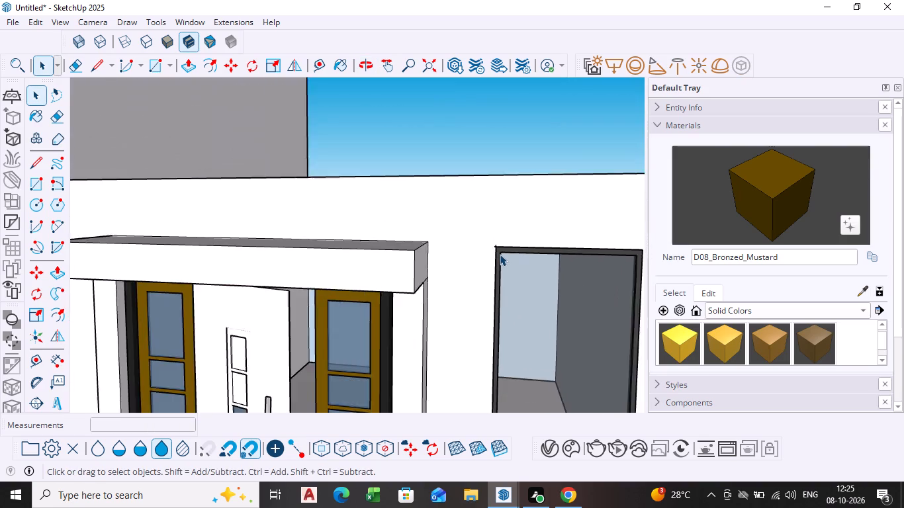
scroll(500, 254, down, 19)
middle_drag(508, 286, 414, 294)
click(535, 243)
scroll(326, 341, down, 6)
middle_drag(359, 335, 382, 341)
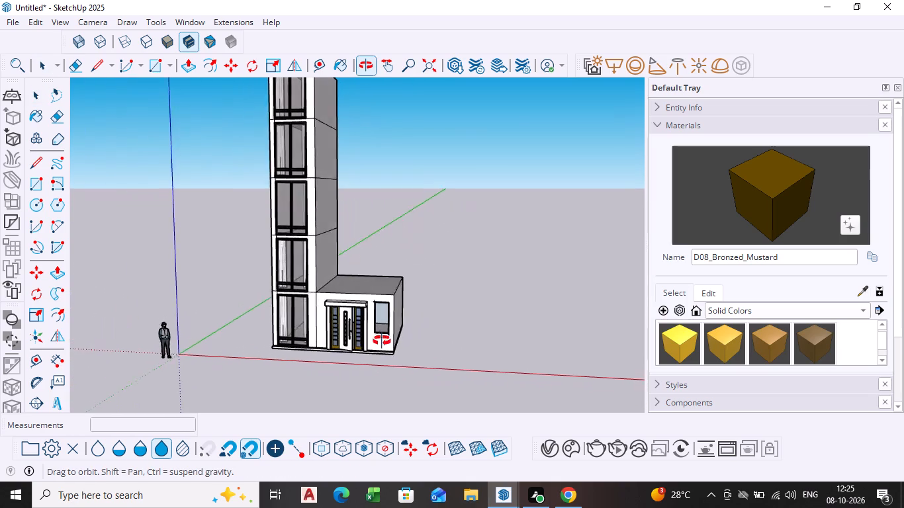
middle_drag(382, 341, 415, 345)
scroll(396, 302, down, 5)
shift+middle_drag(388, 320, 384, 326)
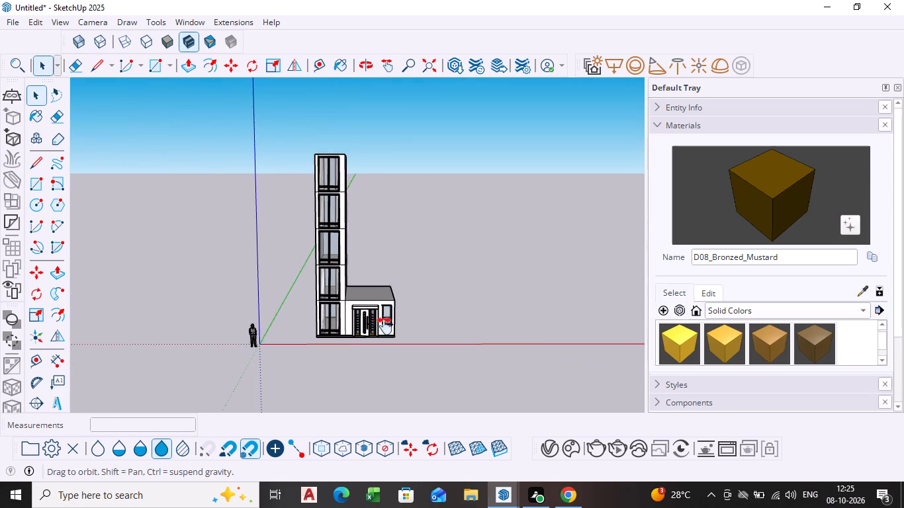
shift+middle_drag(384, 326, 378, 335)
Scale the window uniformly from its lower corner farthest from the door to meet the opening's corner.
scroll(397, 341, up, 17)
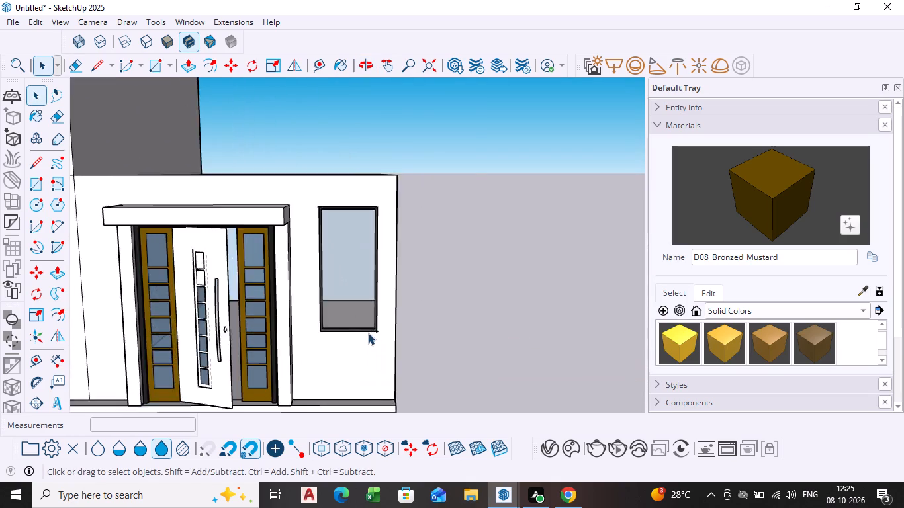
scroll(368, 333, up, 20)
scroll(368, 333, up, 8)
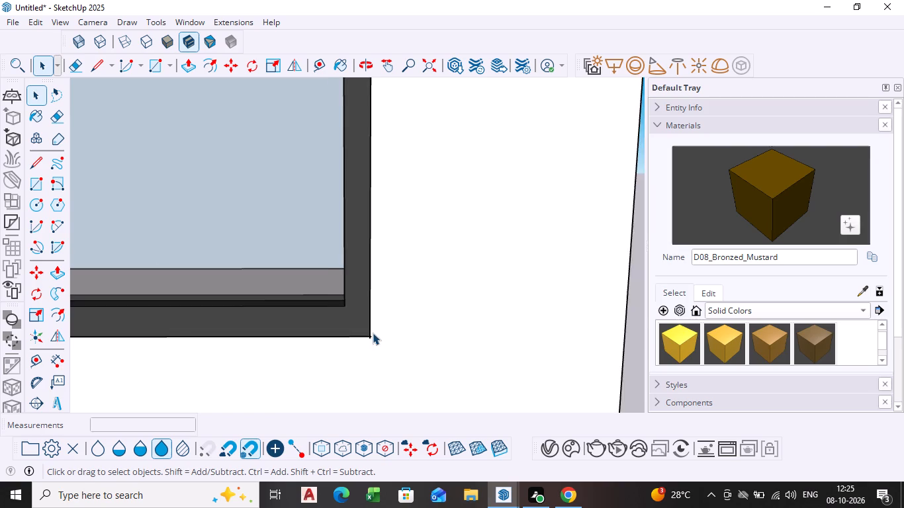
scroll(373, 333, up, 14)
click(312, 265)
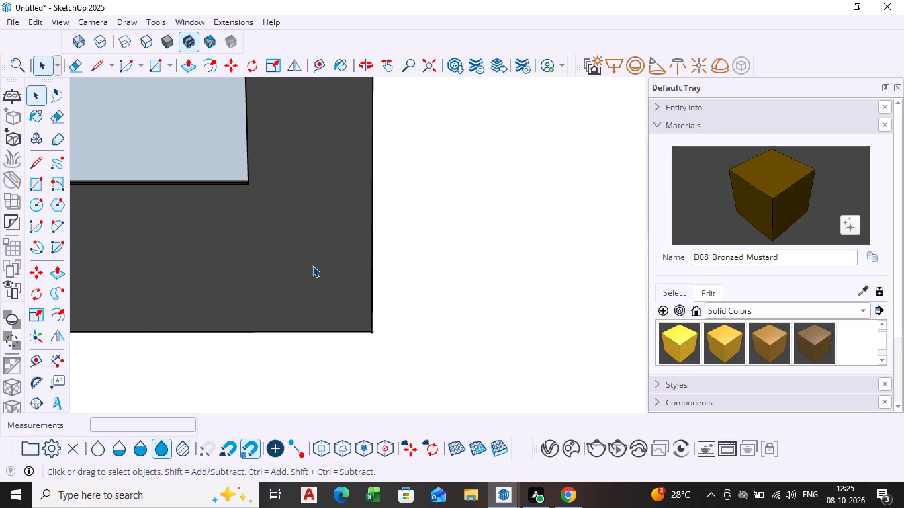
scroll(312, 265, down, 11)
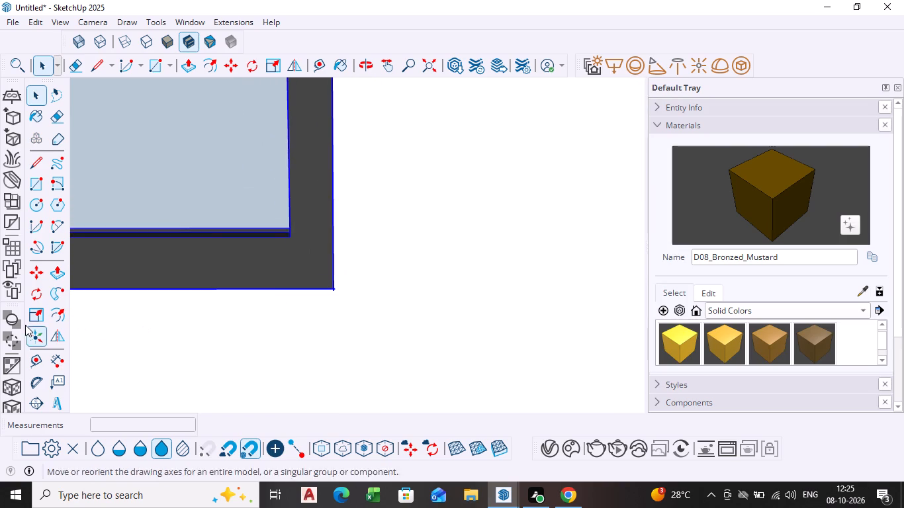
click(30, 310)
scroll(277, 285, up, 3)
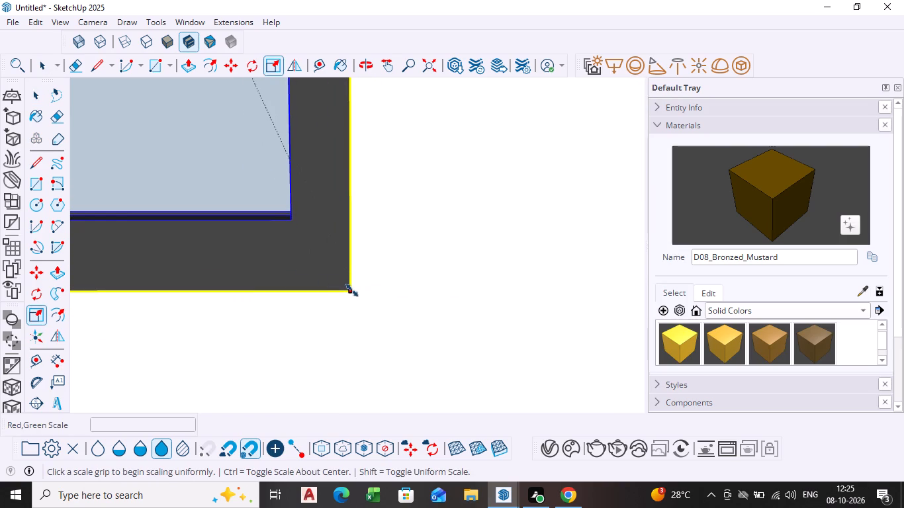
click(352, 292)
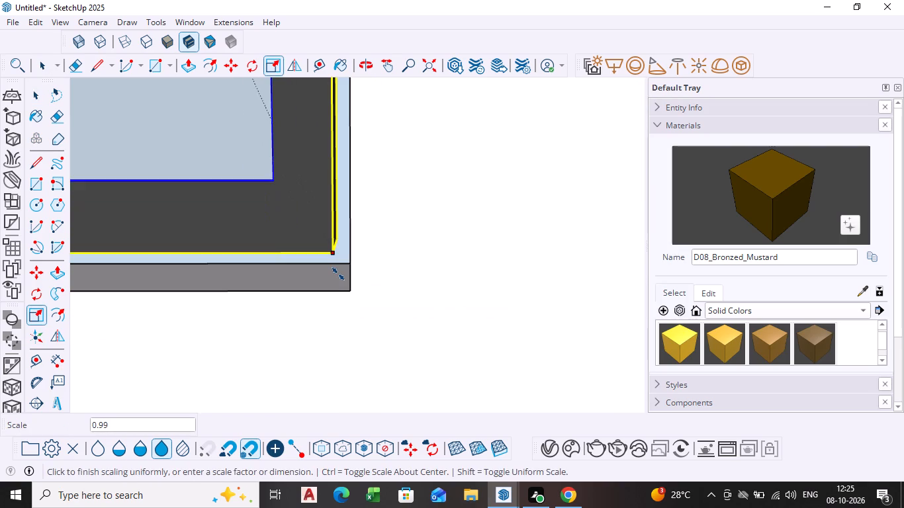
click(344, 281)
key(space)
scroll(382, 286, down, 13)
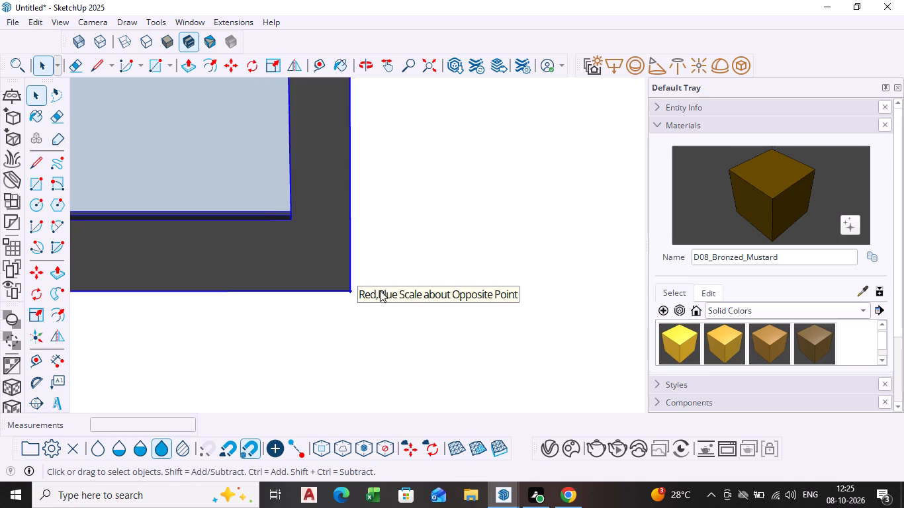
scroll(380, 290, down, 1)
scroll(315, 297, down, 5)
key(Escape)
scroll(310, 298, down, 16)
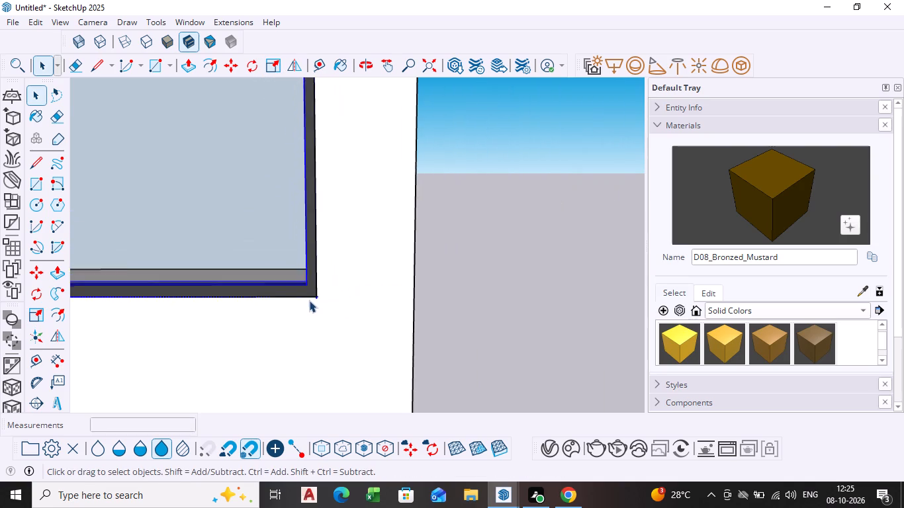
scroll(309, 300, down, 16)
click(408, 290)
Paint the entrance block's front wall with the Tile_Exterior_07_1K material from the Tile collection.
scroll(250, 314, down, 1)
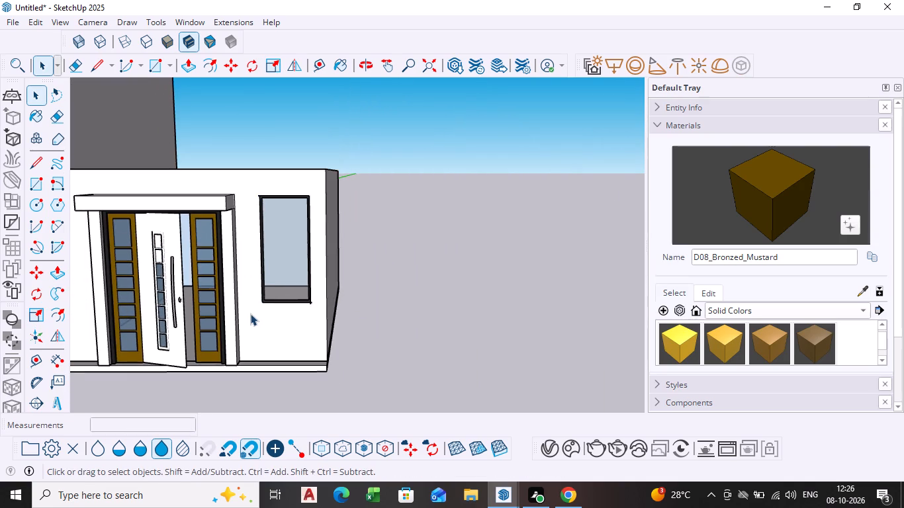
shift+middle_drag(249, 314, 361, 319)
click(191, 333)
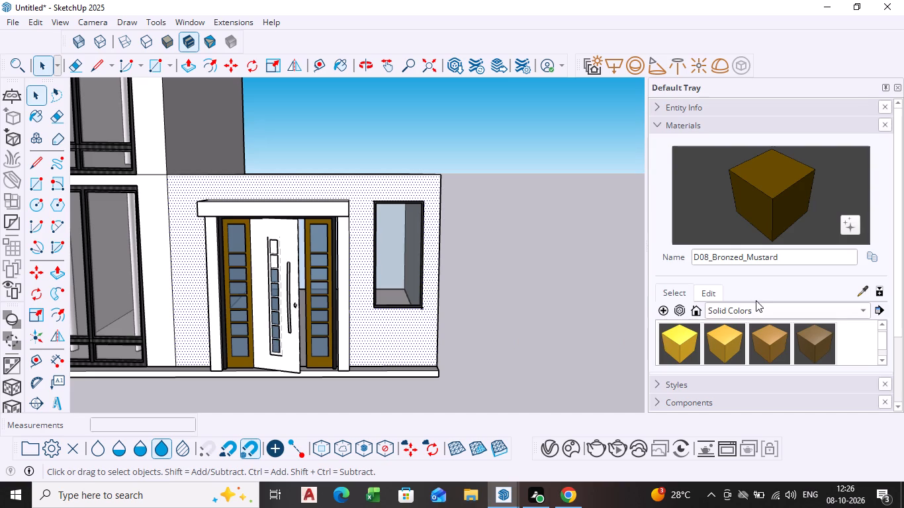
click(771, 312)
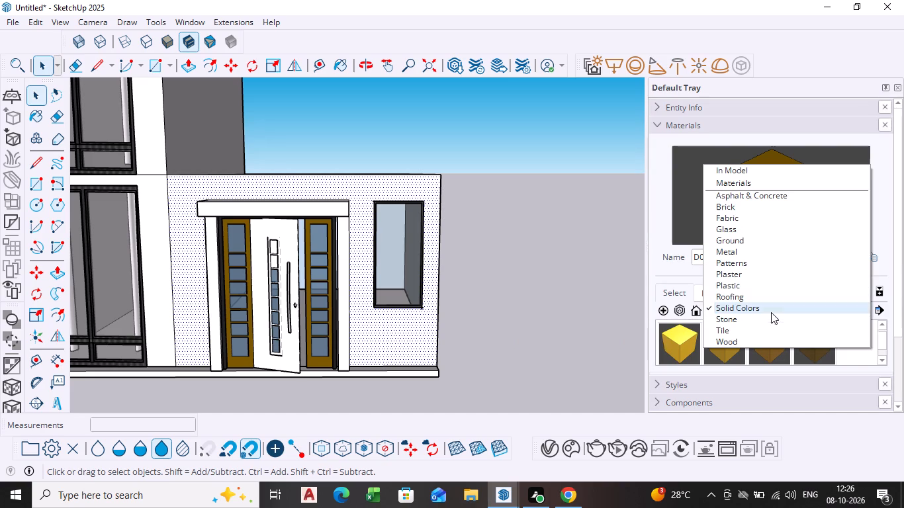
click(738, 330)
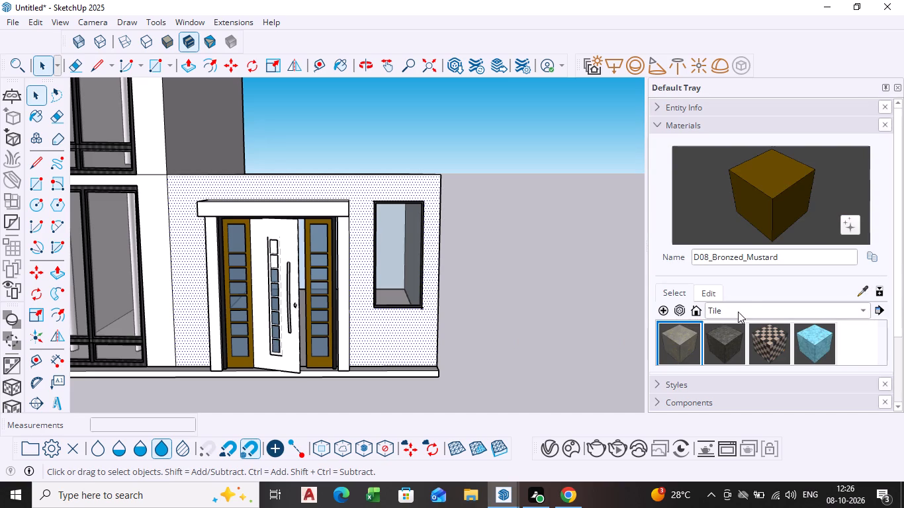
click(690, 351)
click(392, 337)
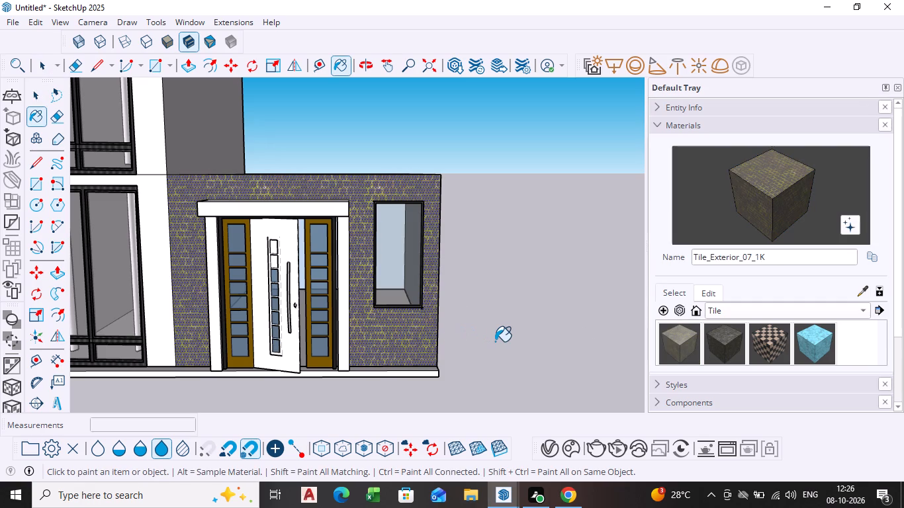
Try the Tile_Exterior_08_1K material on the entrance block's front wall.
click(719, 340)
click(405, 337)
Repaint the entrance block's front wall with the Tile_Exterior_07_1K material.
scroll(751, 335, down, 2)
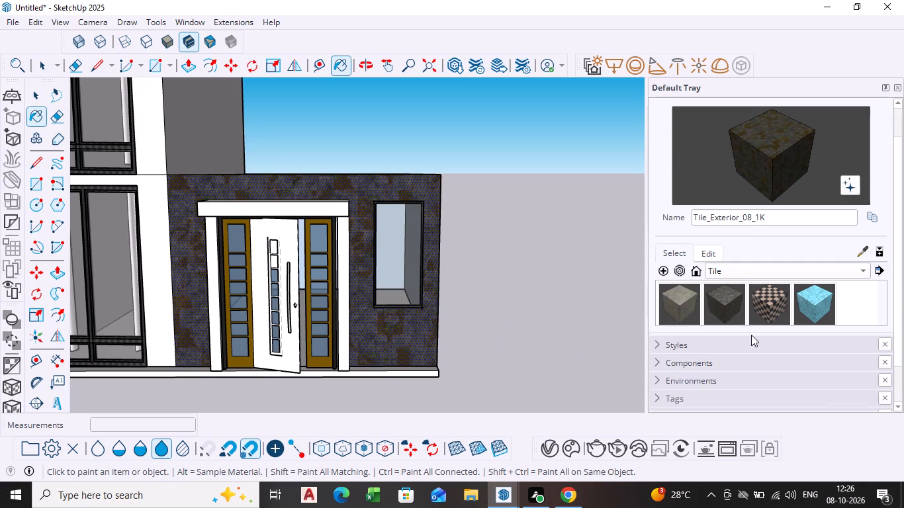
scroll(754, 280, up, 1)
click(695, 307)
click(373, 327)
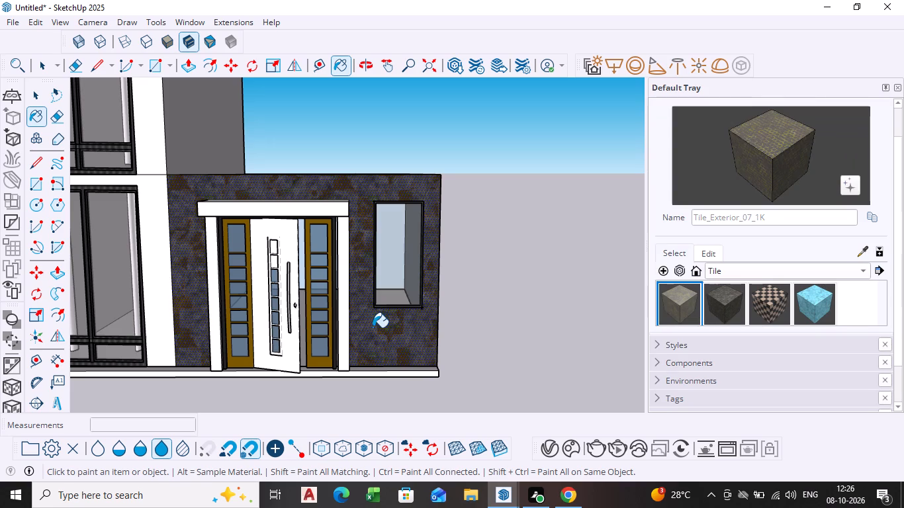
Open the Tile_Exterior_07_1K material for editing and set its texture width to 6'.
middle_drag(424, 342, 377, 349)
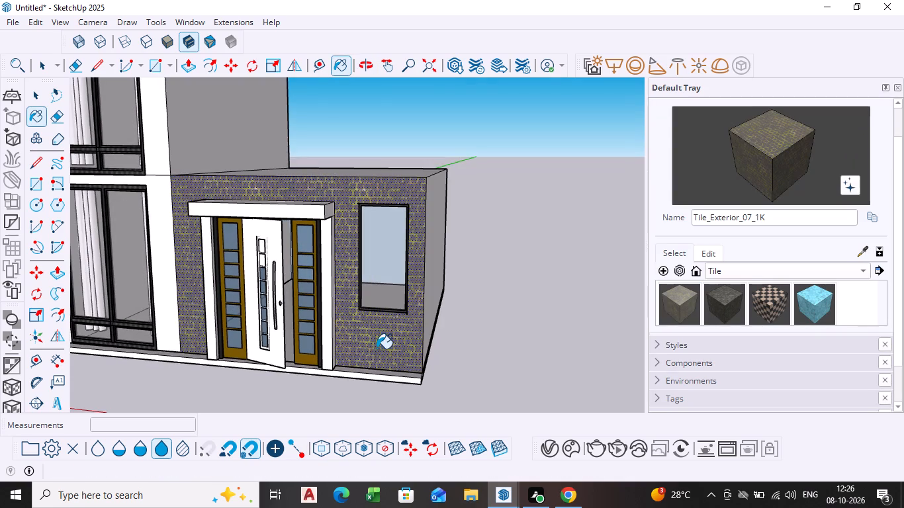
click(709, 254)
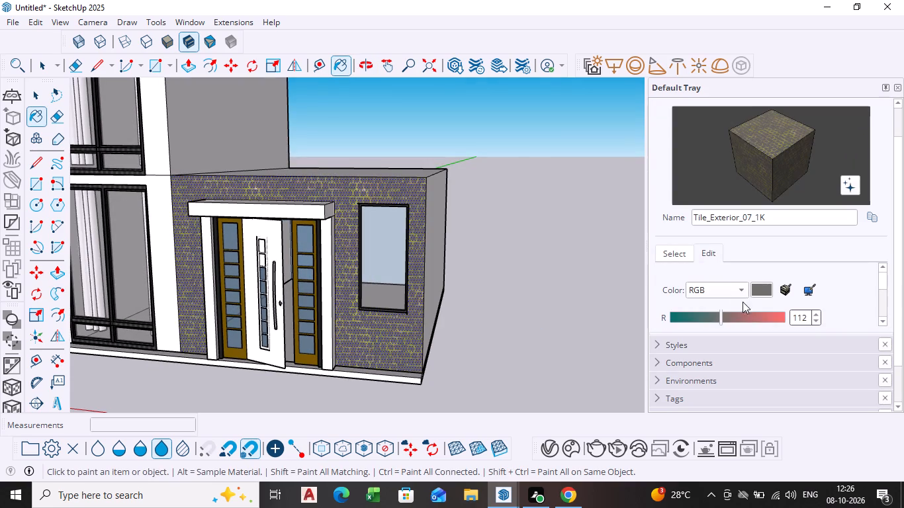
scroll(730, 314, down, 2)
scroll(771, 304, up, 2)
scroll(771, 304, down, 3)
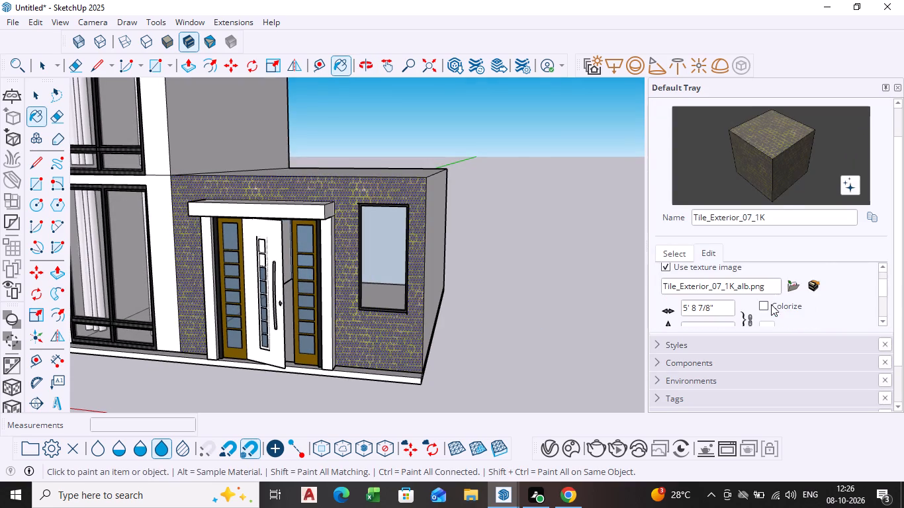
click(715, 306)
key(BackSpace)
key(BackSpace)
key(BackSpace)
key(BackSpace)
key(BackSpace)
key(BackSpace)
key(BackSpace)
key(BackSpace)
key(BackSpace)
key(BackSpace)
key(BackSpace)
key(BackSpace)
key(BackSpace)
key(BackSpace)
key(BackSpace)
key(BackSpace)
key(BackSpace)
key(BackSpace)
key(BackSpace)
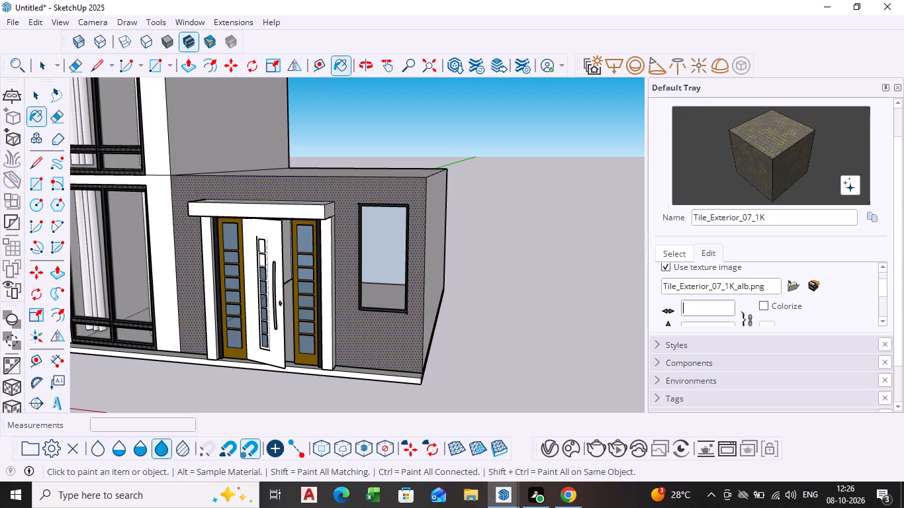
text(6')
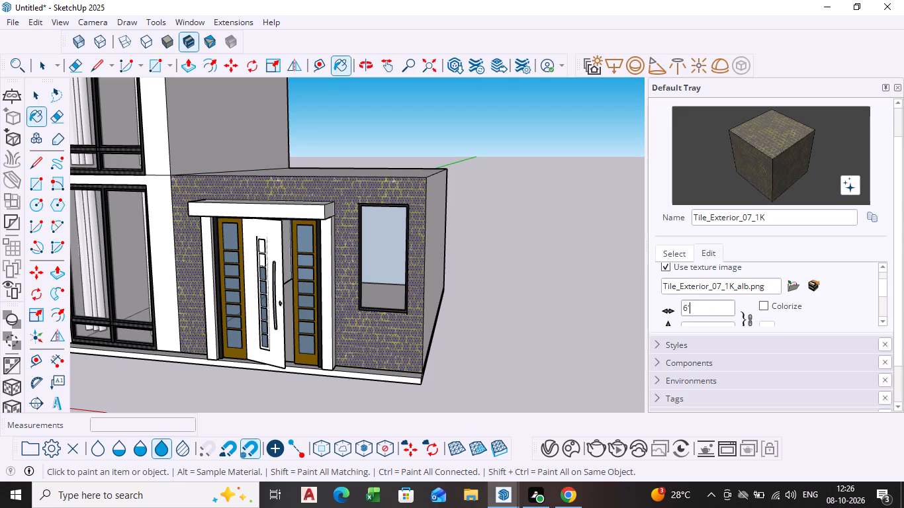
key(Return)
Set the Tile_Exterior_07_1K texture width to 10', keeping its proportions.
scroll(713, 305, down, 1)
key(BackSpace)
key(BackSpace)
key(BackSpace)
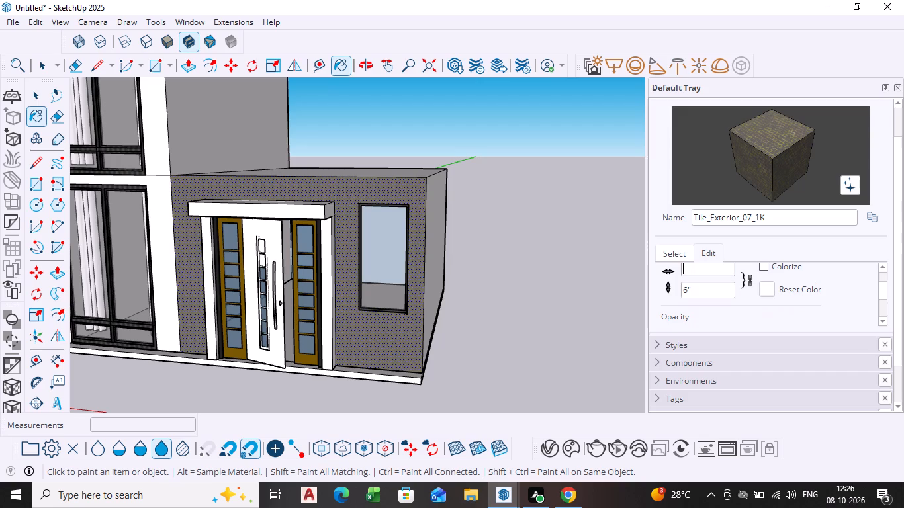
text(10)
key(apostrophe)
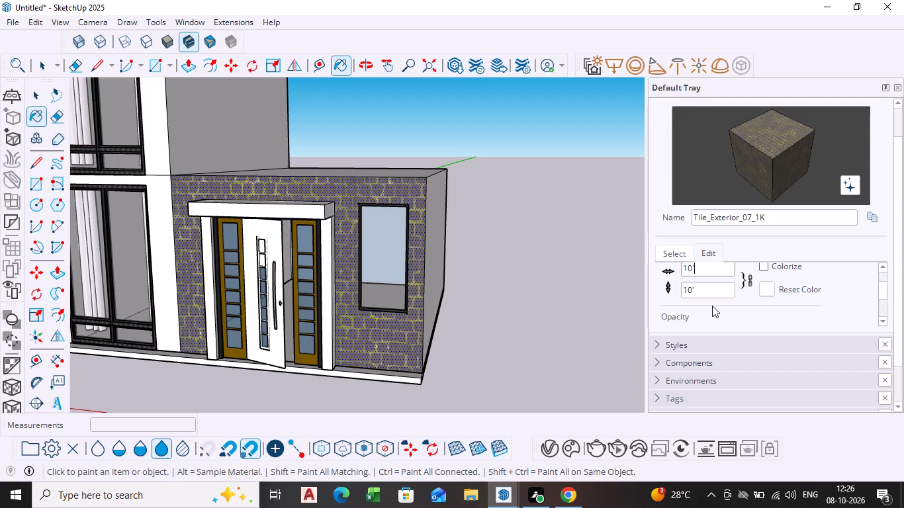
Enable Colorize on the Tile_Exterior_07_1K material and adjust its red value to 112.
key(Return)
scroll(474, 321, up, 3)
middle_drag(399, 343, 438, 338)
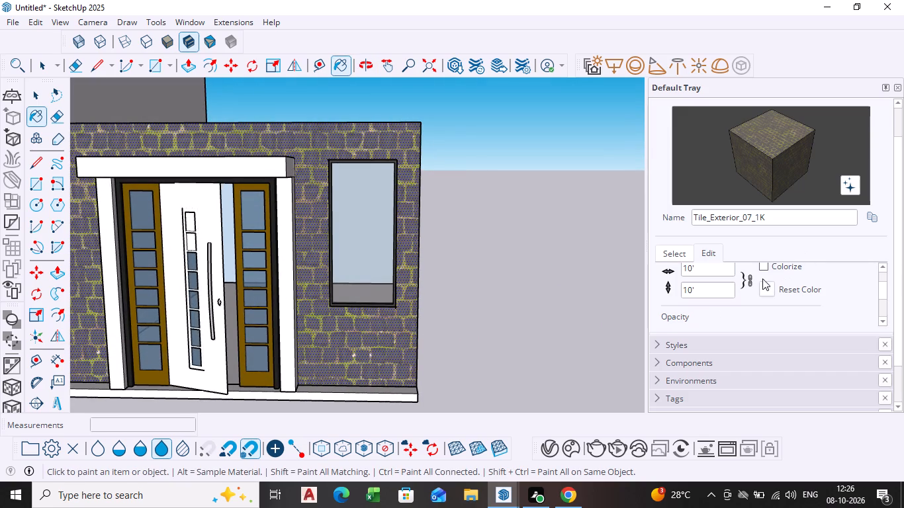
scroll(715, 298, up, 3)
scroll(723, 301, down, 3)
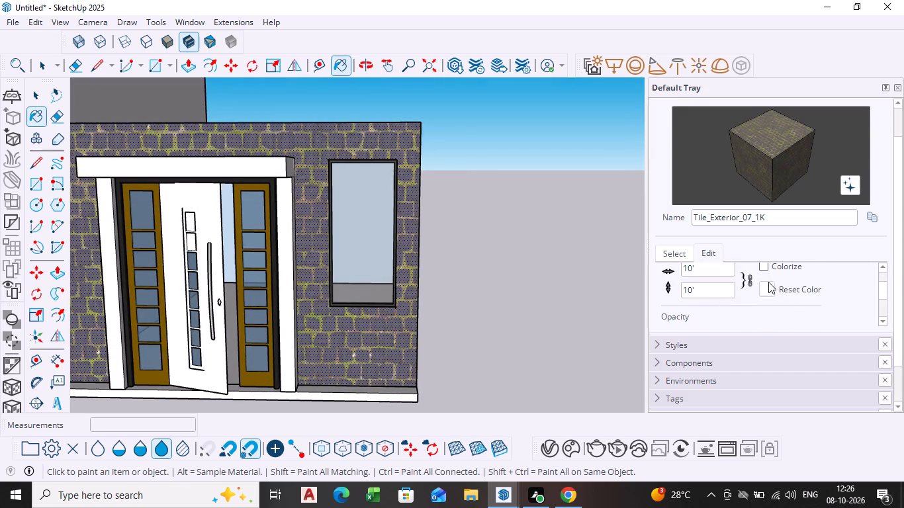
click(763, 269)
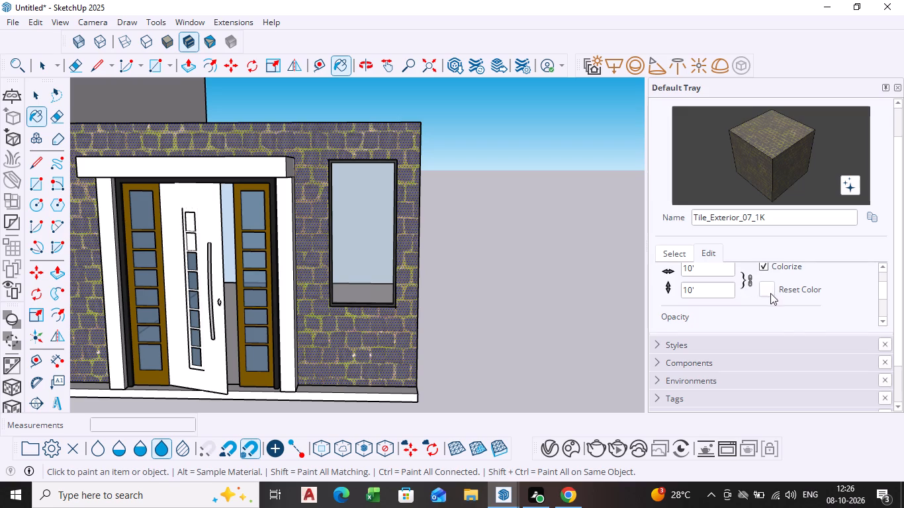
scroll(737, 292, up, 4)
click(713, 316)
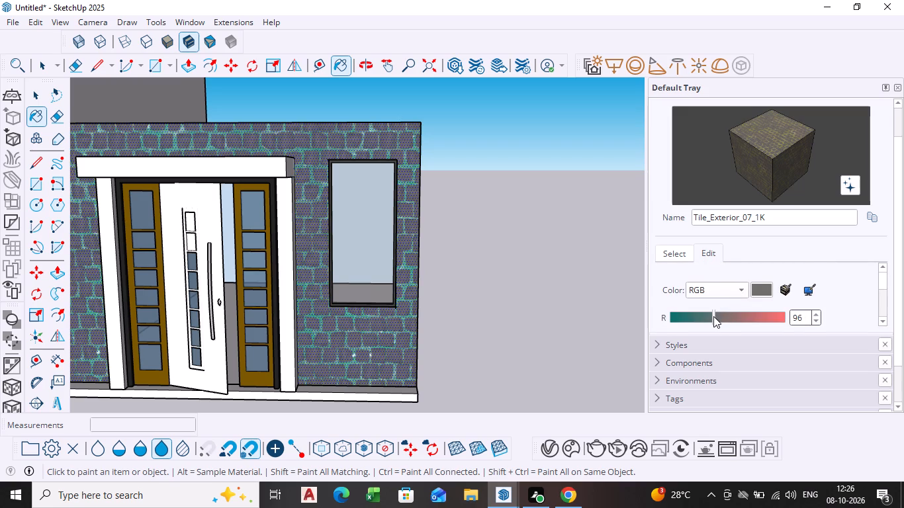
click(725, 316)
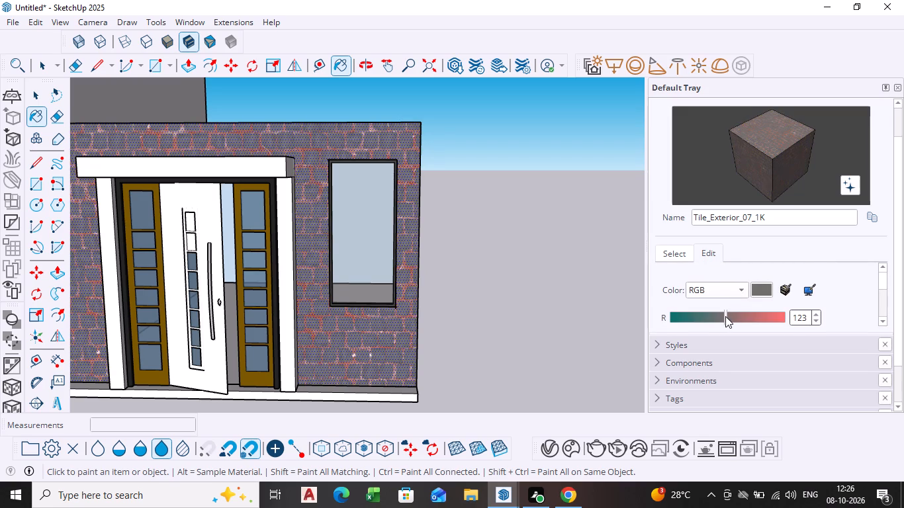
click(764, 290)
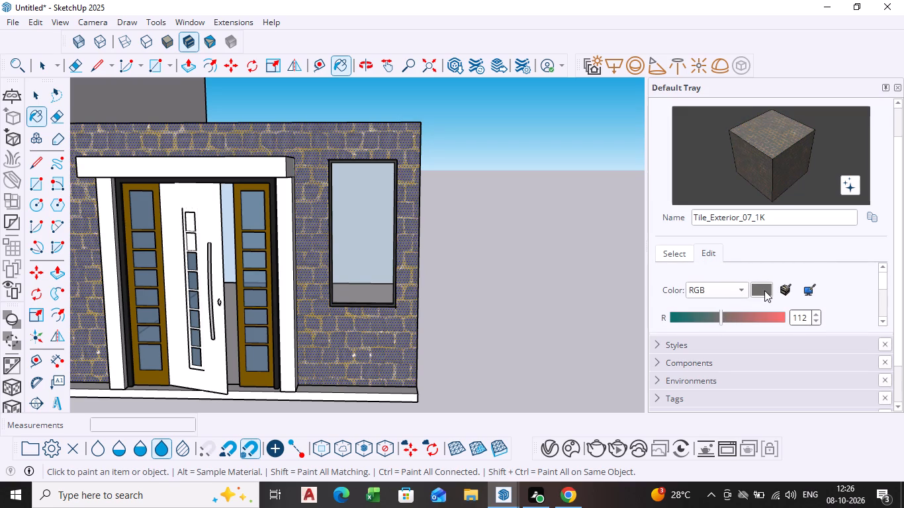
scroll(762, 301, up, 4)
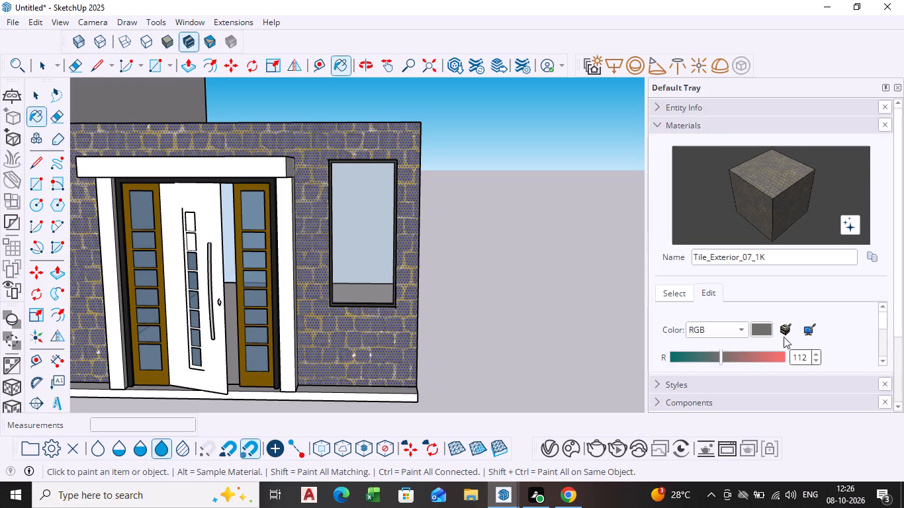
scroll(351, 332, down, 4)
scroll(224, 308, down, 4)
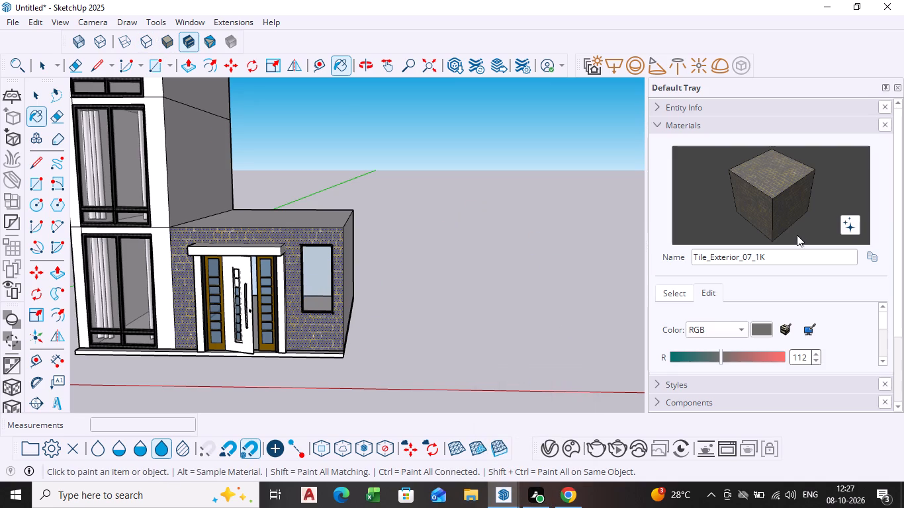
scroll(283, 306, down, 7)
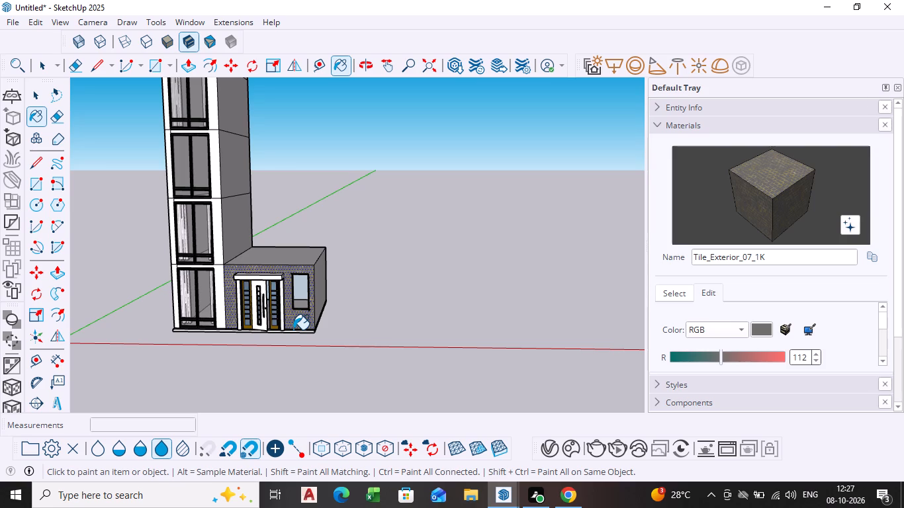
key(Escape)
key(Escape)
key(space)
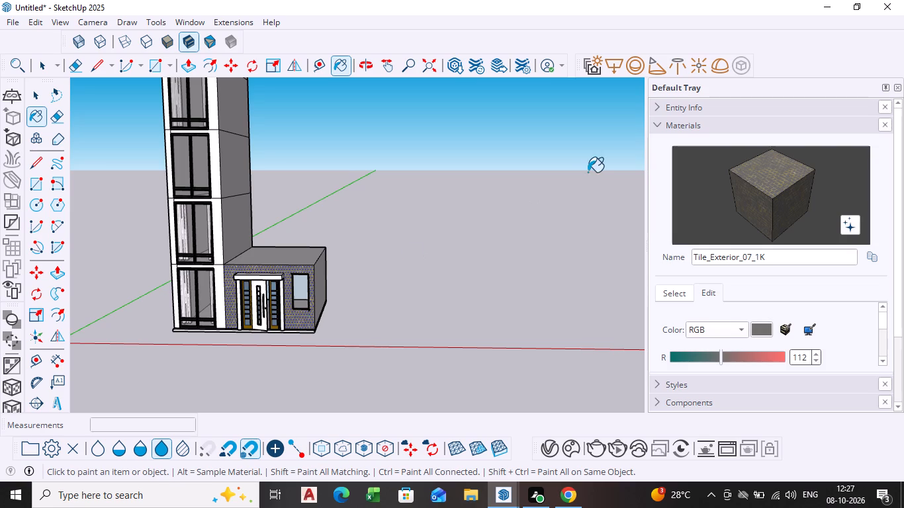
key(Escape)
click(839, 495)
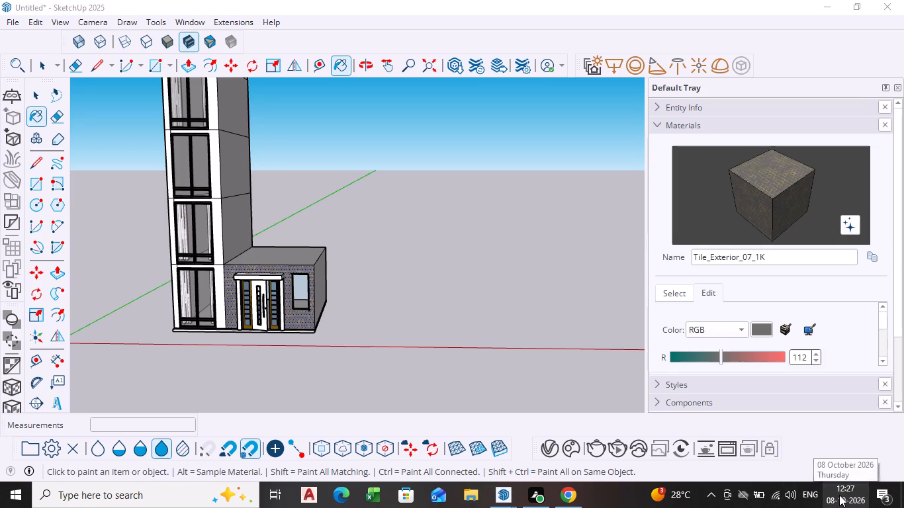
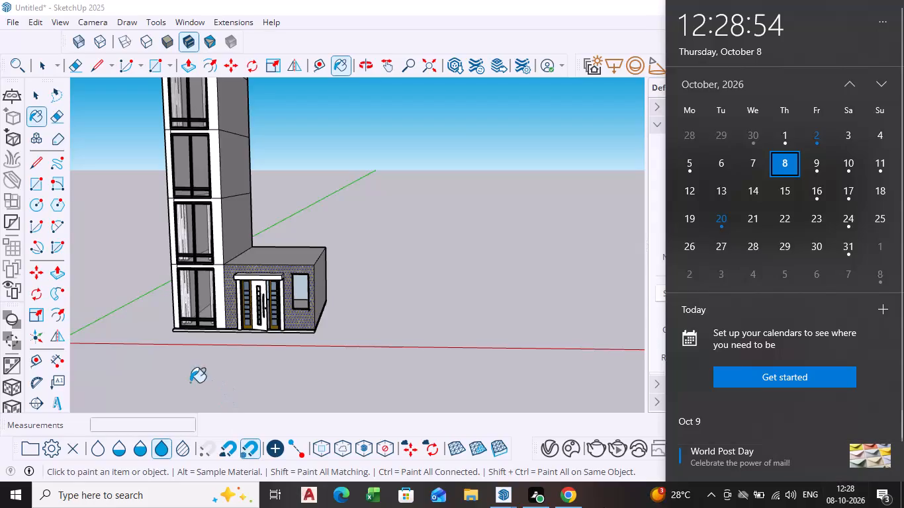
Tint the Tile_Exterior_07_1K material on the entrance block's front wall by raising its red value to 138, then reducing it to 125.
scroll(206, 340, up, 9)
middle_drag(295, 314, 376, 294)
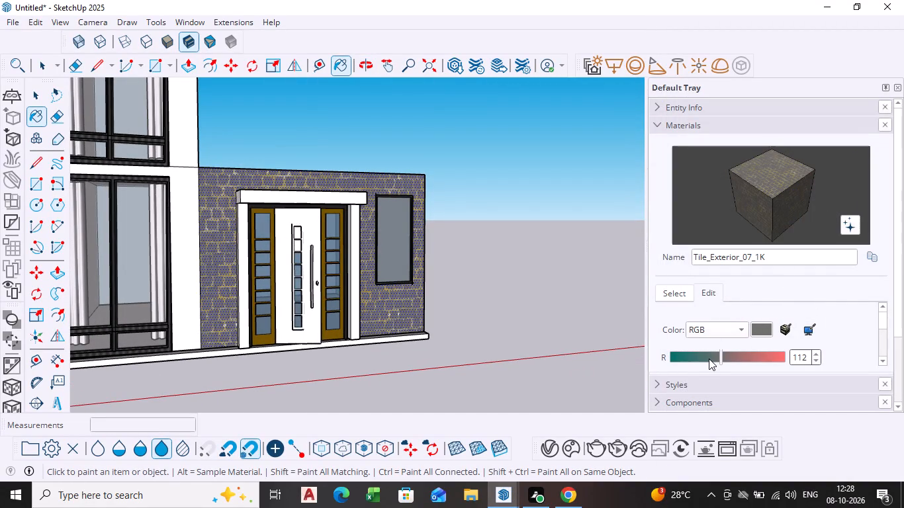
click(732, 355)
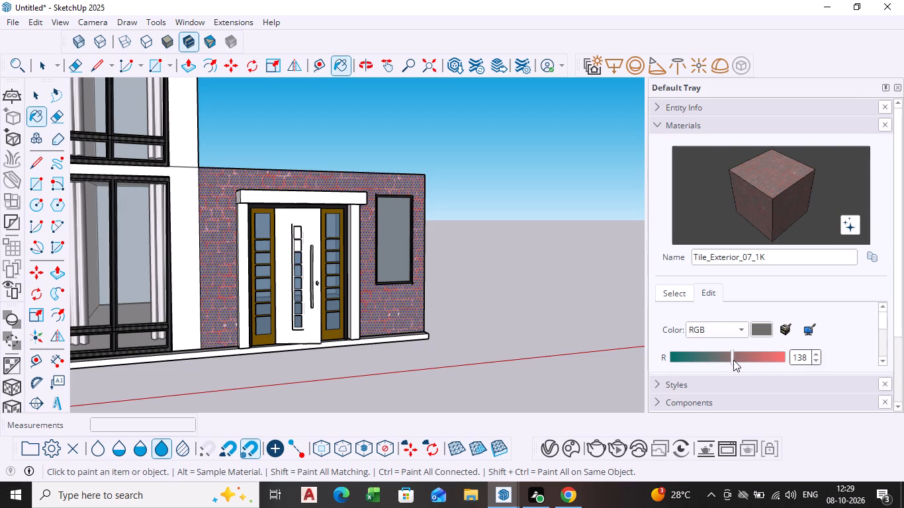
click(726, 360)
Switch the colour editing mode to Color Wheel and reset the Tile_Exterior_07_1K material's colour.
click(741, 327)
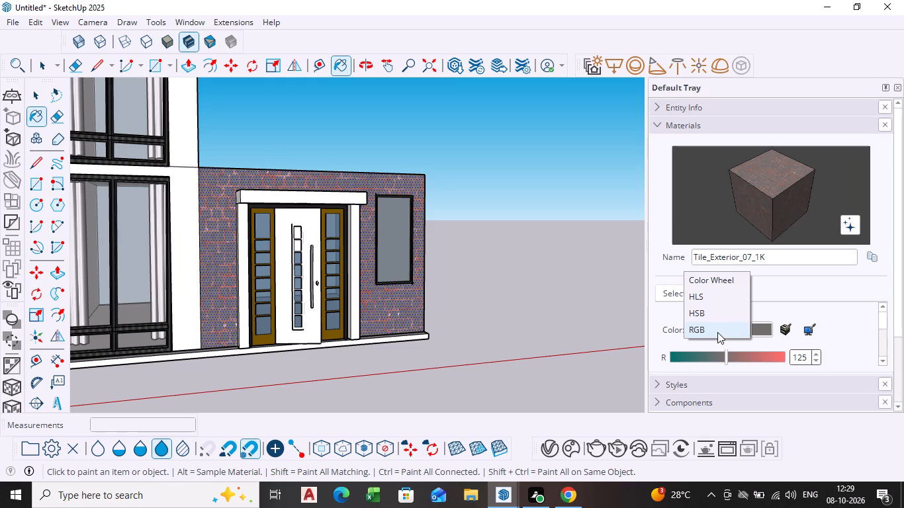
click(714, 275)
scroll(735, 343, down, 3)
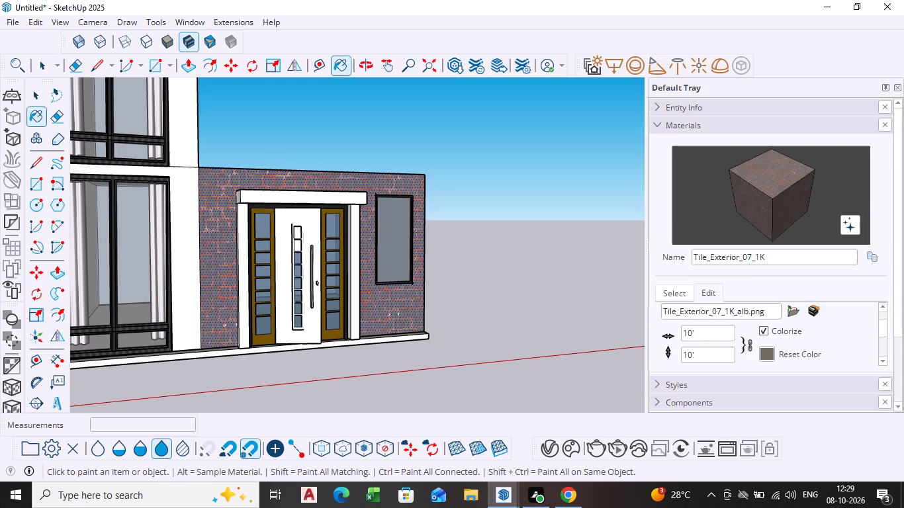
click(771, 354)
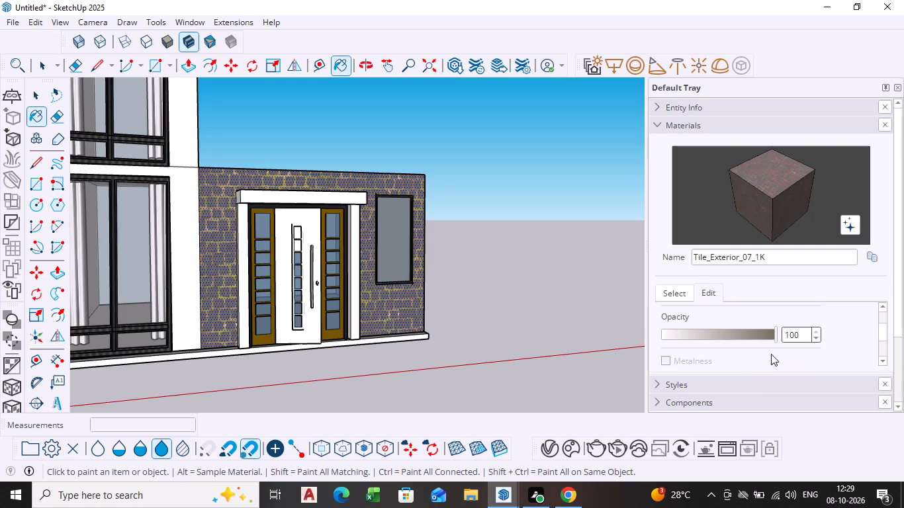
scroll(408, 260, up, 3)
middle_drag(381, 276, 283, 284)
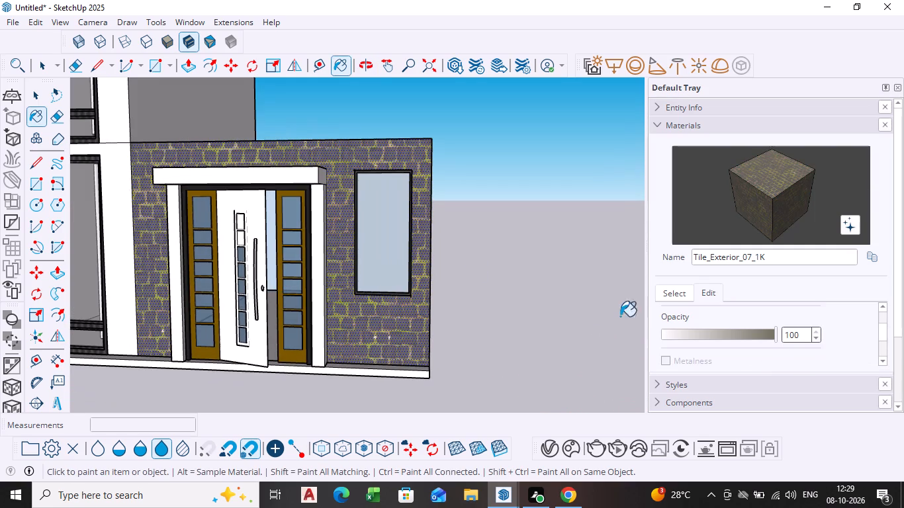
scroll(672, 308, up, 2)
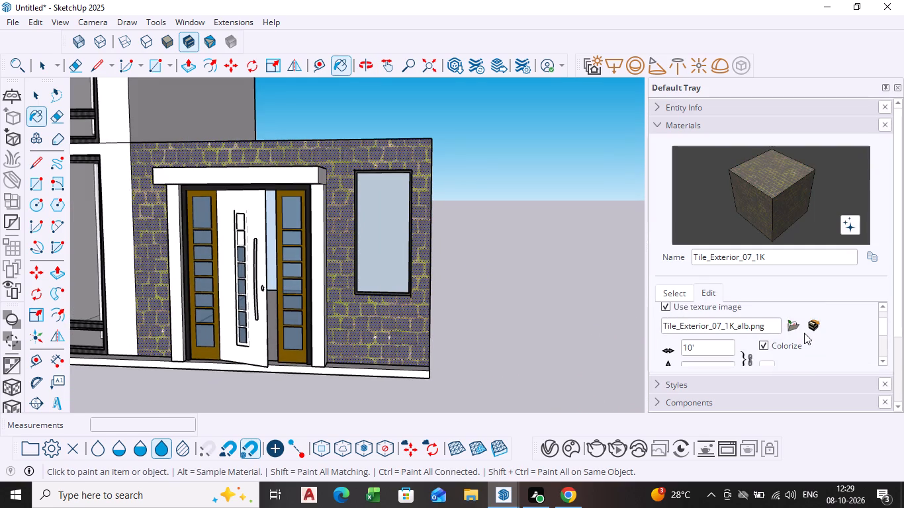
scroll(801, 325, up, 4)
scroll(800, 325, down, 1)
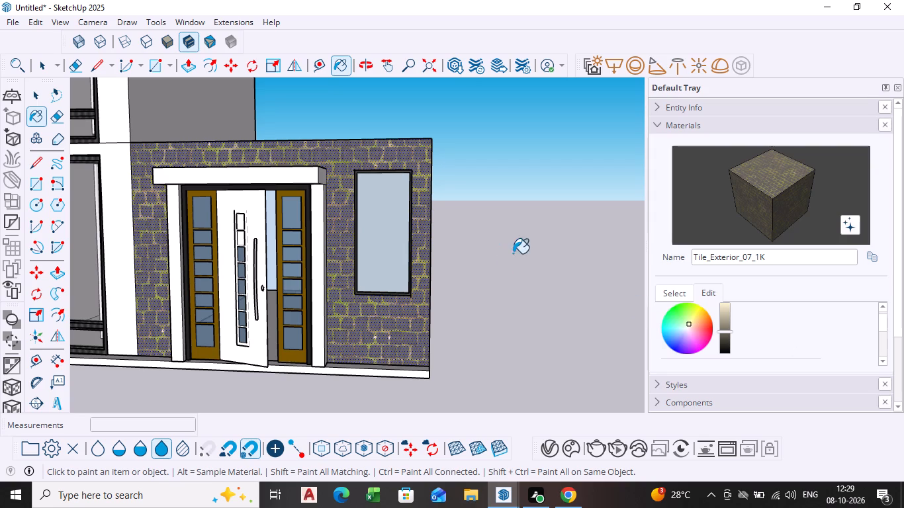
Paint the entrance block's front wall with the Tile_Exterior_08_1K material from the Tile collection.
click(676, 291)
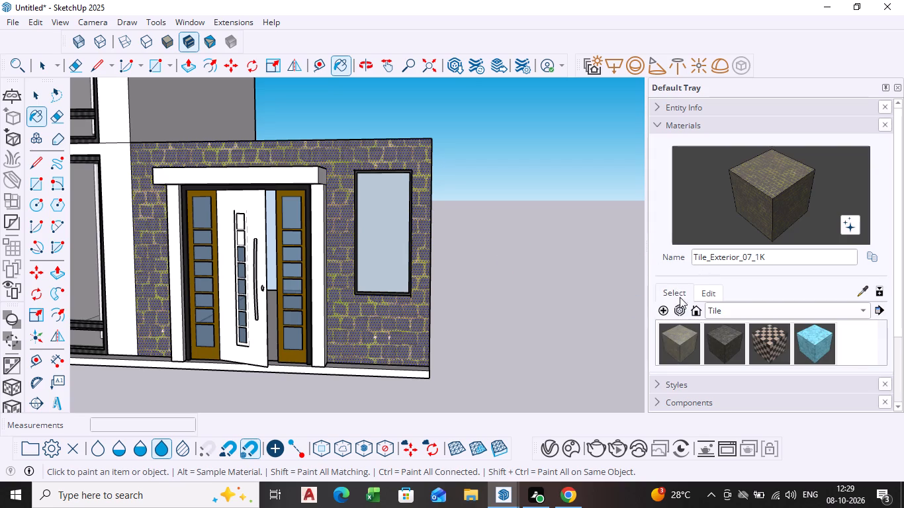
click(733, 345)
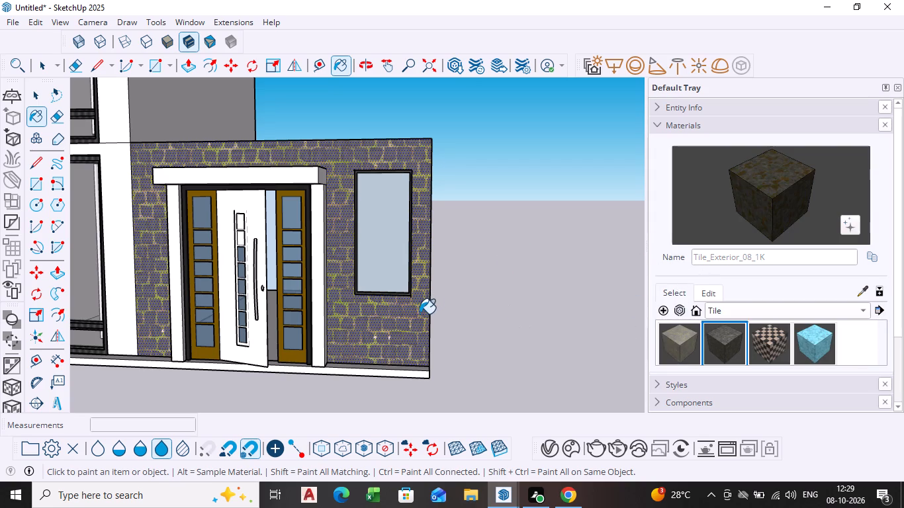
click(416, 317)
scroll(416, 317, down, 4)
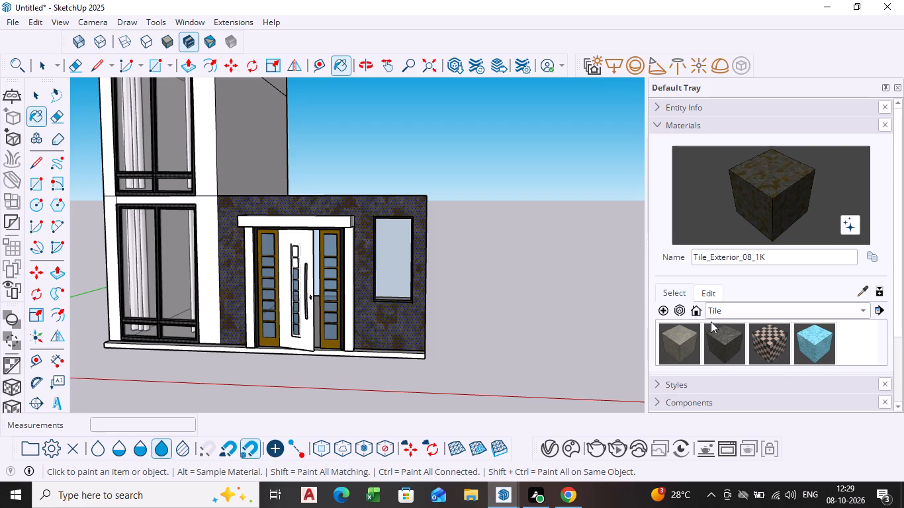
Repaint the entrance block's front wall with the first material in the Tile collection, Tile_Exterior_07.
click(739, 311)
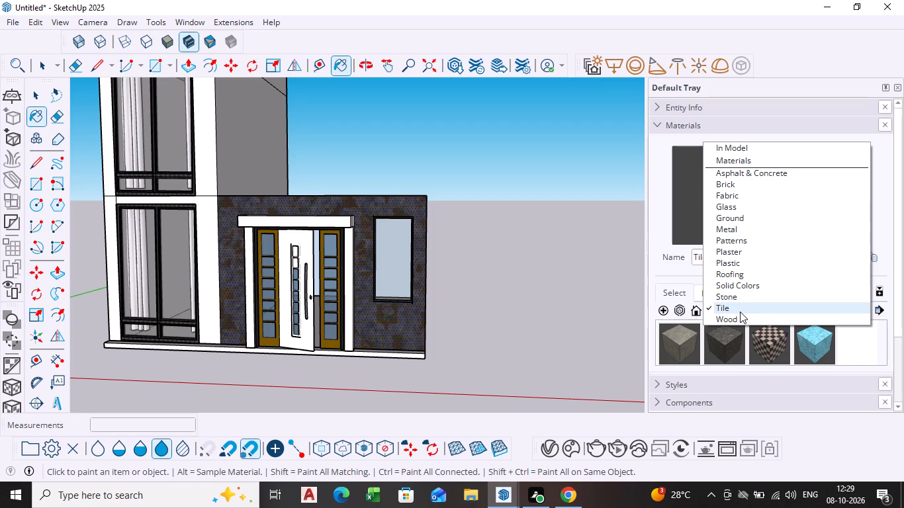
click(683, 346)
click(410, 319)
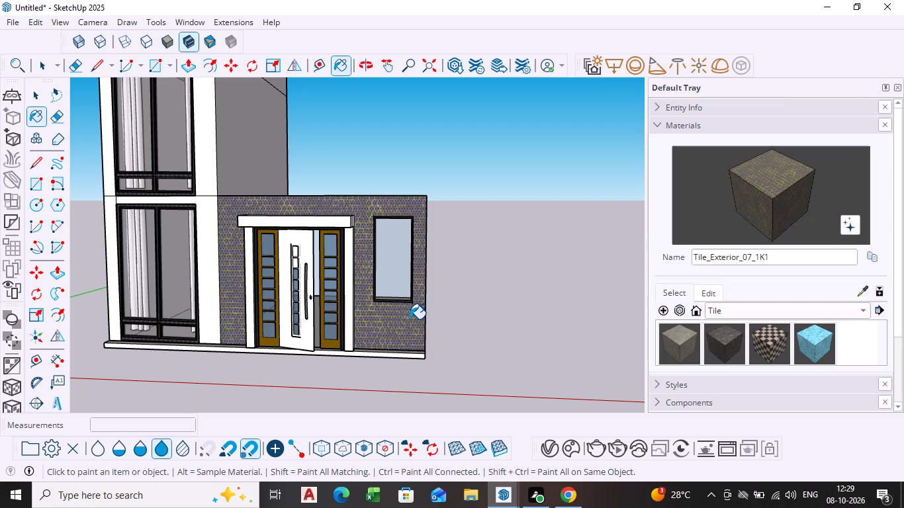
Paint the entrance block's outer side wall with the same Tile_Exterior_07 material.
scroll(410, 319, down, 1)
middle_drag(410, 319, 381, 324)
scroll(410, 319, down, 1)
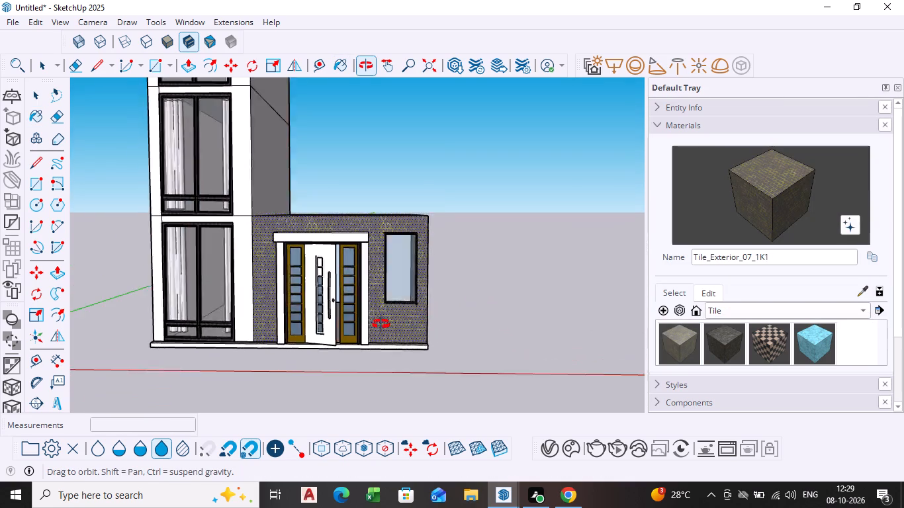
middle_drag(381, 324, 352, 335)
scroll(388, 312, down, 1)
middle_drag(379, 315, 330, 327)
click(443, 288)
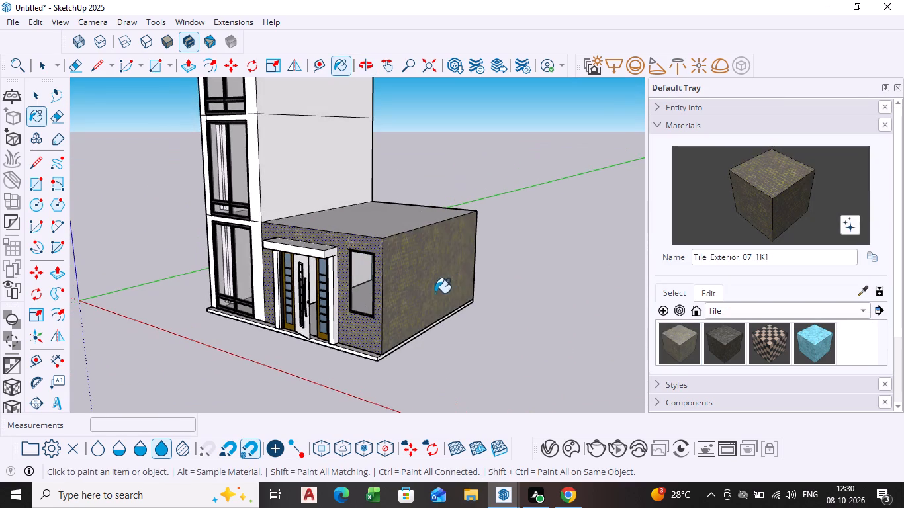
scroll(412, 305, down, 1)
middle_drag(412, 305, 559, 309)
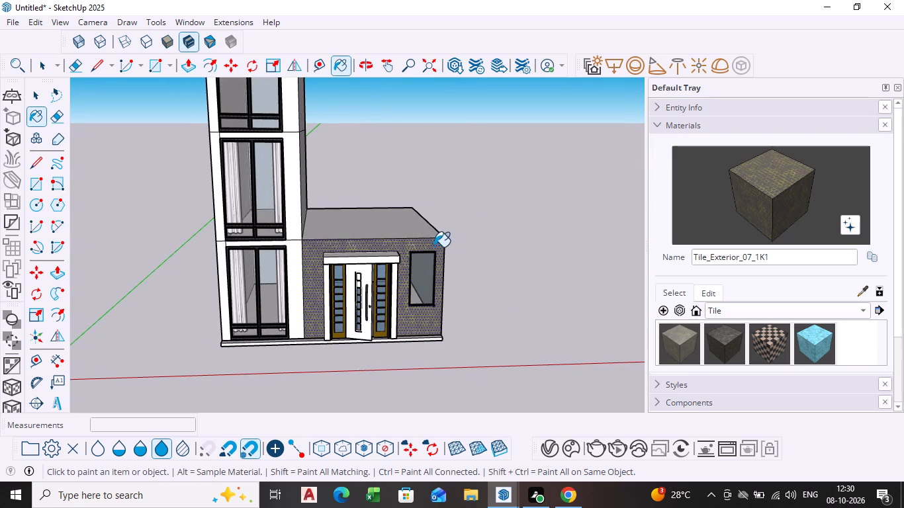
key(space)
click(482, 251)
Paint the entrance block's front wall with the Brick_09_1K material from the Brick collection.
middle_drag(410, 308, 423, 248)
scroll(423, 249, down, 1)
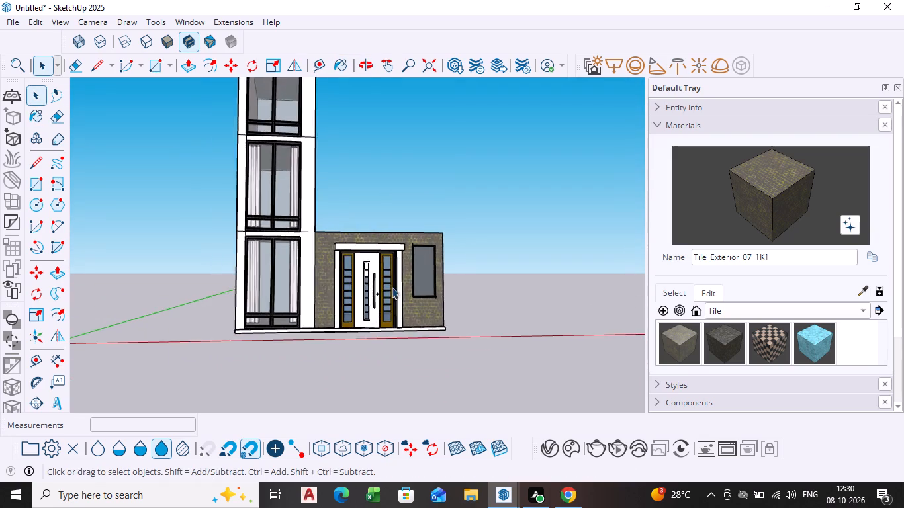
scroll(384, 292, up, 3)
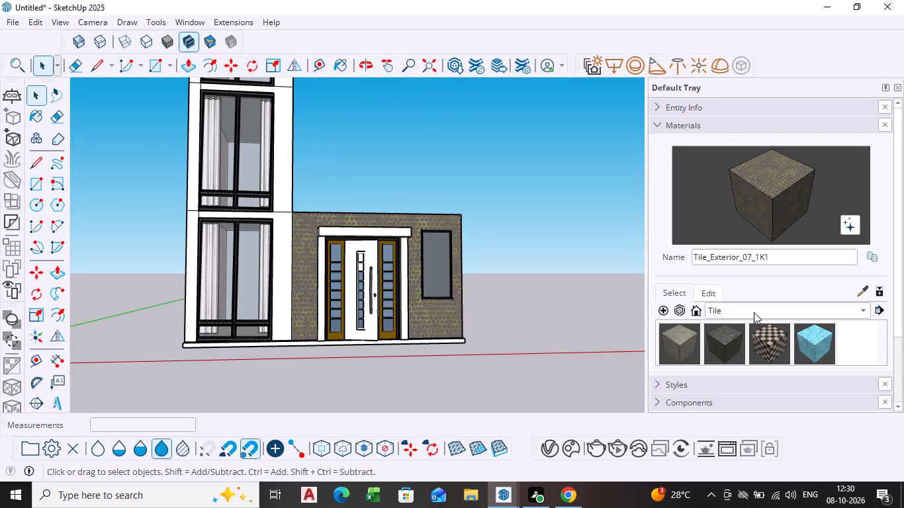
click(754, 312)
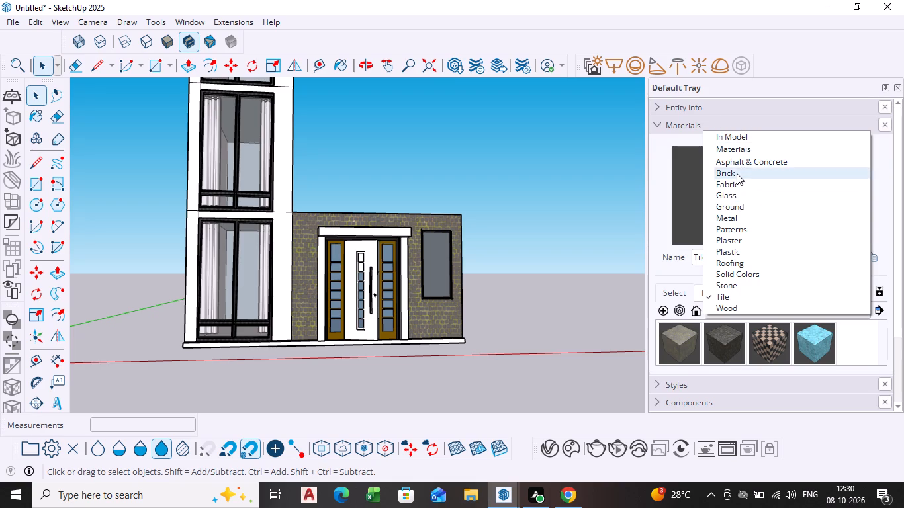
click(737, 173)
click(755, 347)
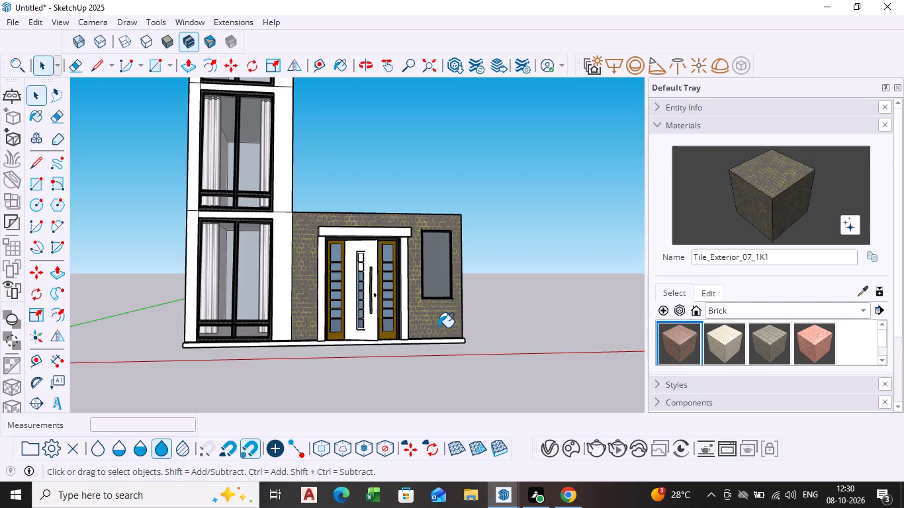
scroll(436, 327, up, 4)
click(432, 323)
scroll(433, 321, down, 1)
middle_drag(433, 321, 368, 349)
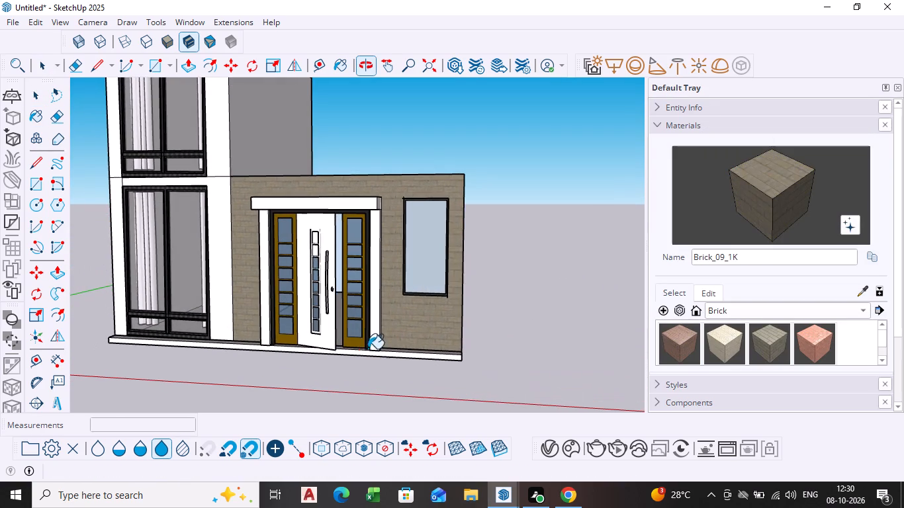
Set the Brick_09_1K material's texture width to 4', keeping its proportions linked.
scroll(772, 349, down, 4)
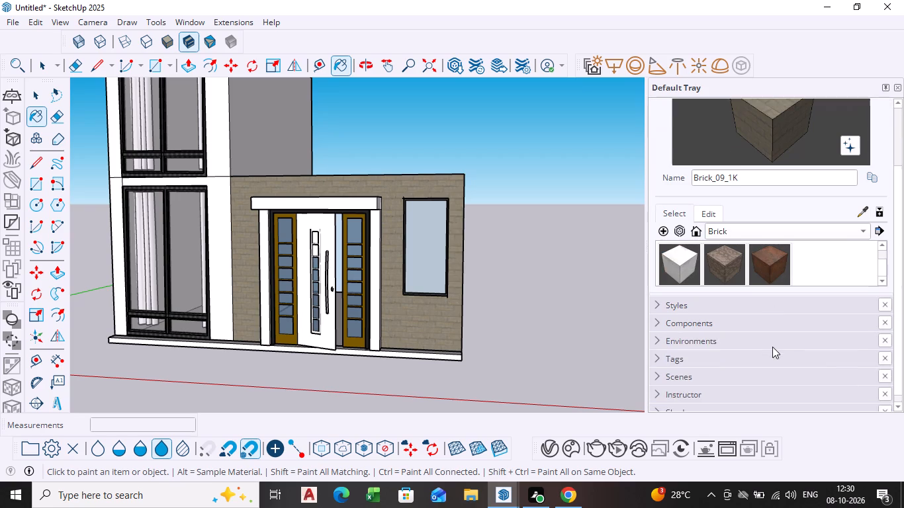
scroll(742, 275, down, 2)
scroll(740, 268, up, 4)
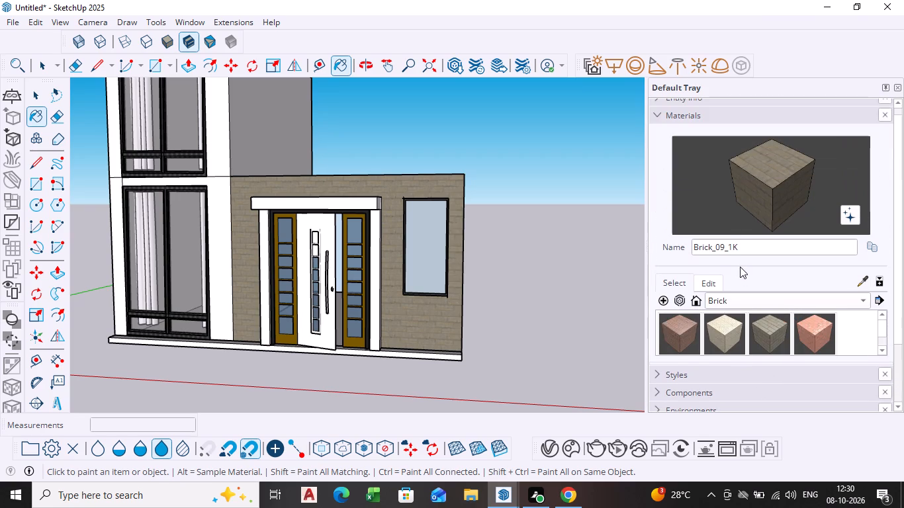
click(707, 284)
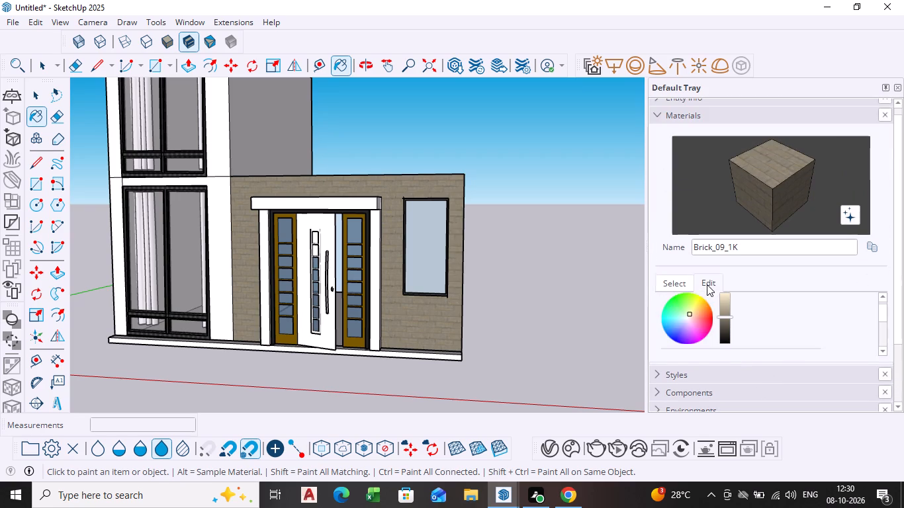
scroll(715, 325, down, 2)
click(715, 325)
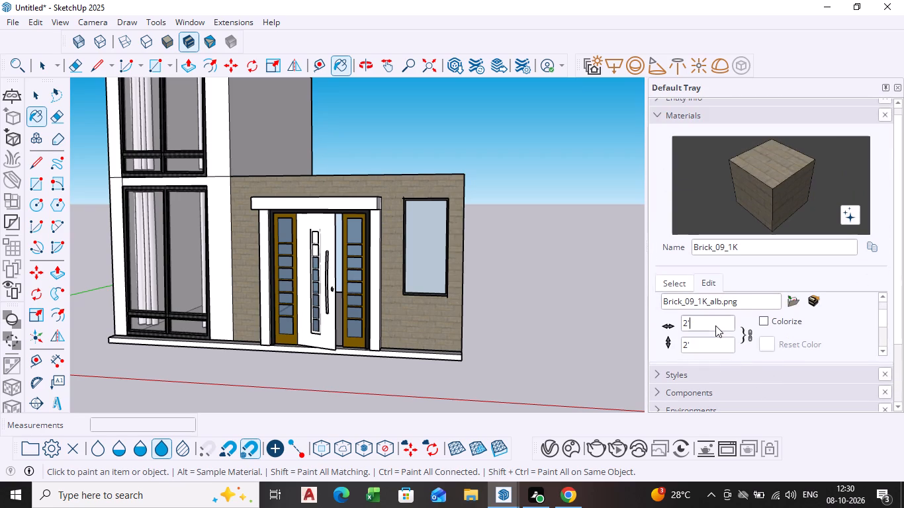
key(BackSpace)
key(BackSpace)
key(BackSpace)
key(BackSpace)
key(BackSpace)
key(BackSpace)
key(BackSpace)
text(4')
key(Return)
scroll(461, 325, up, 5)
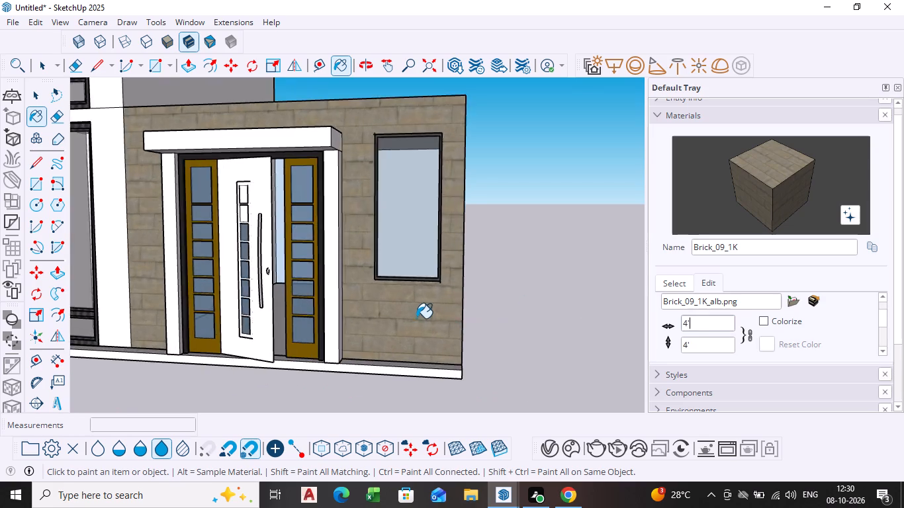
scroll(416, 318, up, 8)
scroll(415, 310, down, 4)
key(Escape)
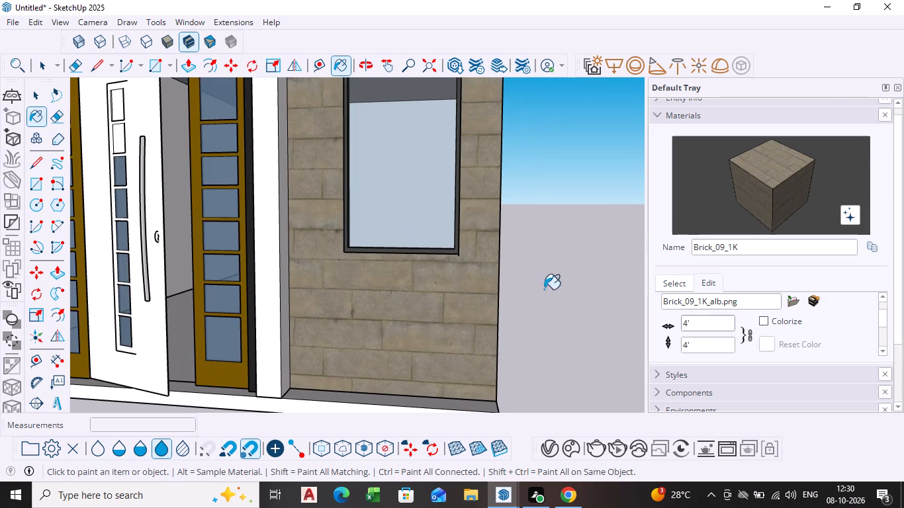
click(555, 286)
key(space)
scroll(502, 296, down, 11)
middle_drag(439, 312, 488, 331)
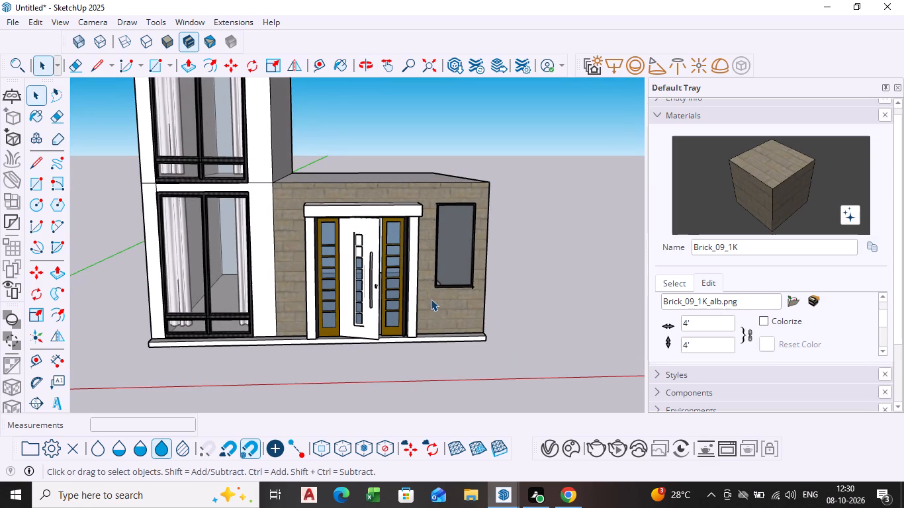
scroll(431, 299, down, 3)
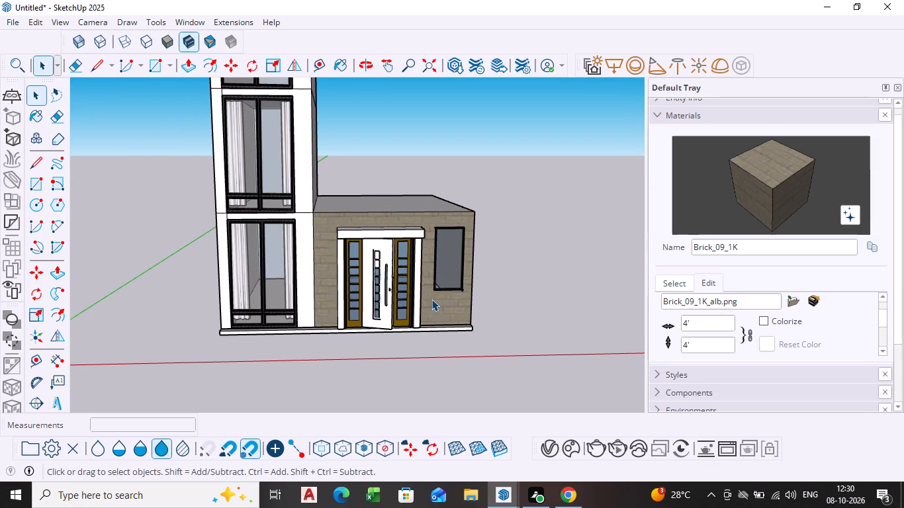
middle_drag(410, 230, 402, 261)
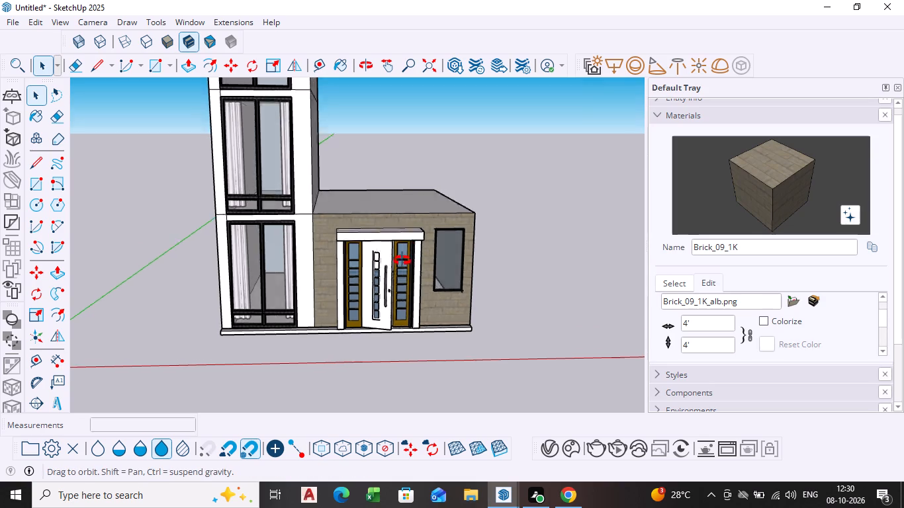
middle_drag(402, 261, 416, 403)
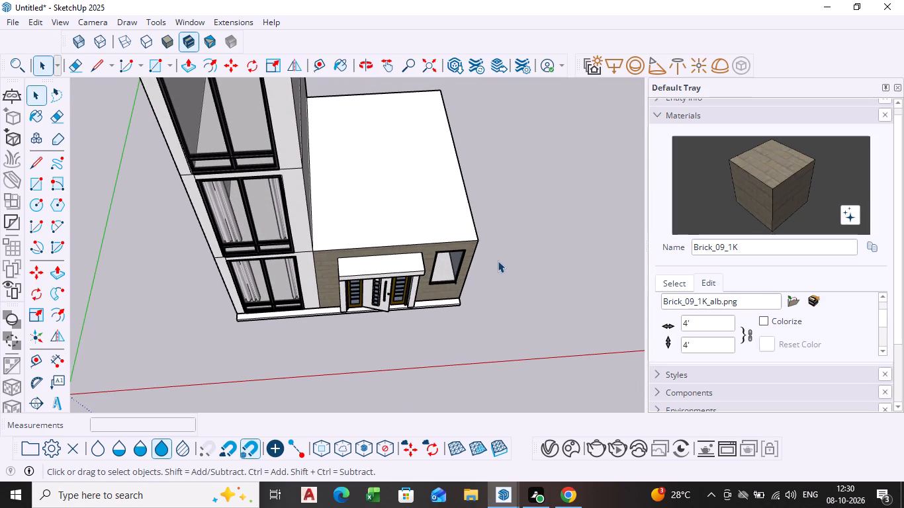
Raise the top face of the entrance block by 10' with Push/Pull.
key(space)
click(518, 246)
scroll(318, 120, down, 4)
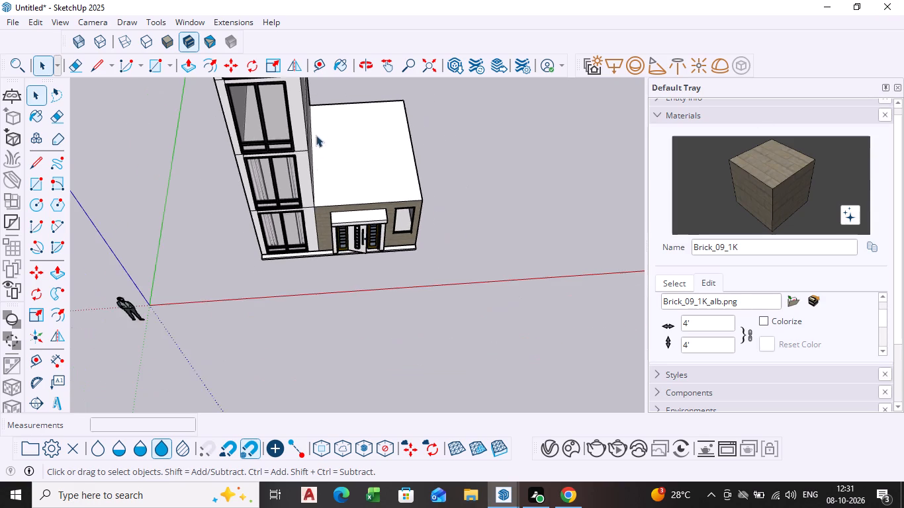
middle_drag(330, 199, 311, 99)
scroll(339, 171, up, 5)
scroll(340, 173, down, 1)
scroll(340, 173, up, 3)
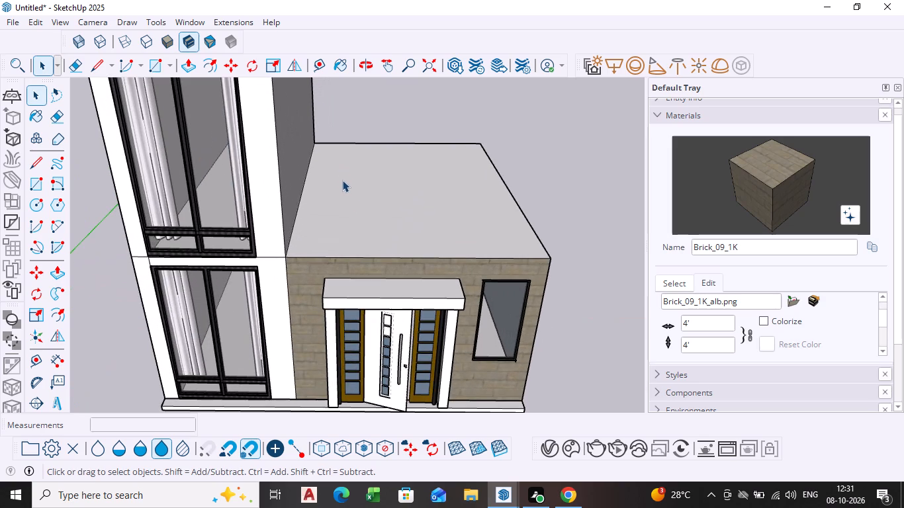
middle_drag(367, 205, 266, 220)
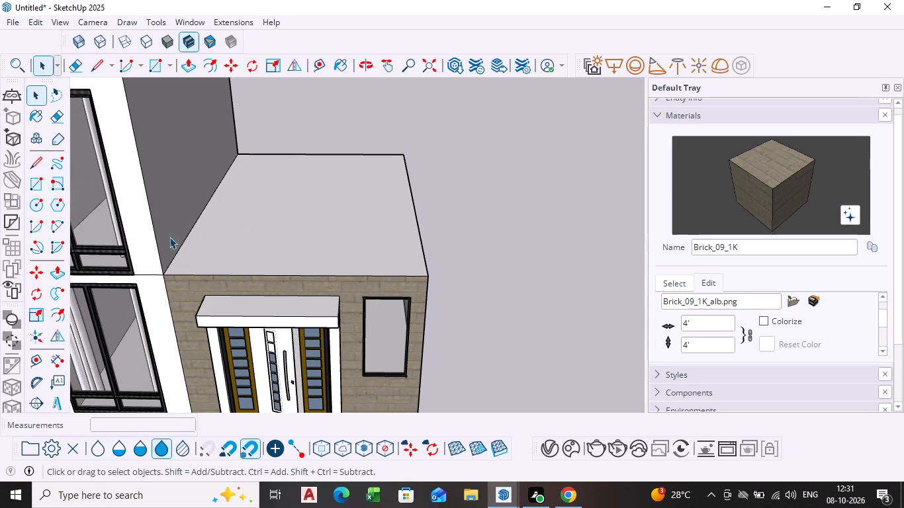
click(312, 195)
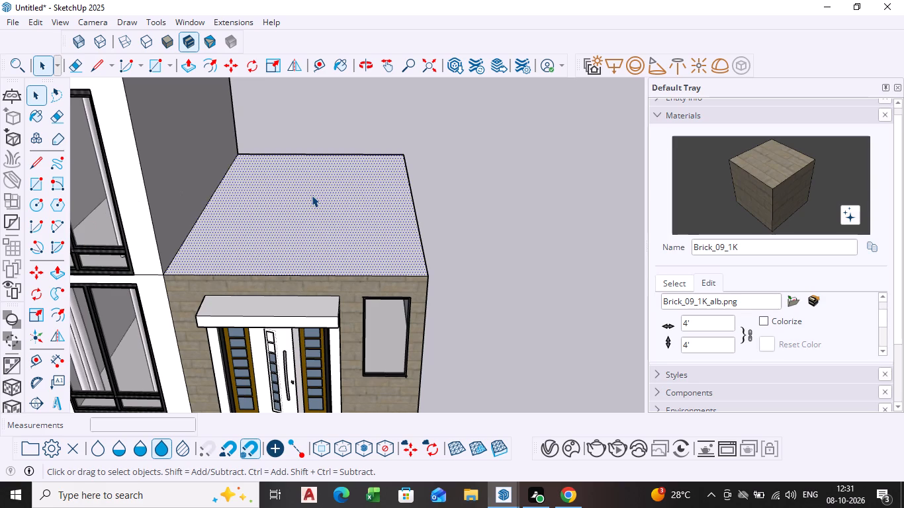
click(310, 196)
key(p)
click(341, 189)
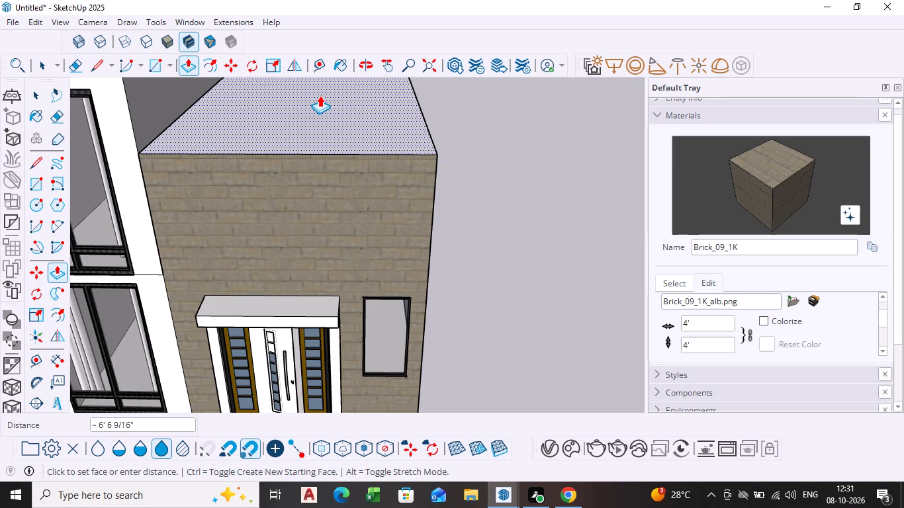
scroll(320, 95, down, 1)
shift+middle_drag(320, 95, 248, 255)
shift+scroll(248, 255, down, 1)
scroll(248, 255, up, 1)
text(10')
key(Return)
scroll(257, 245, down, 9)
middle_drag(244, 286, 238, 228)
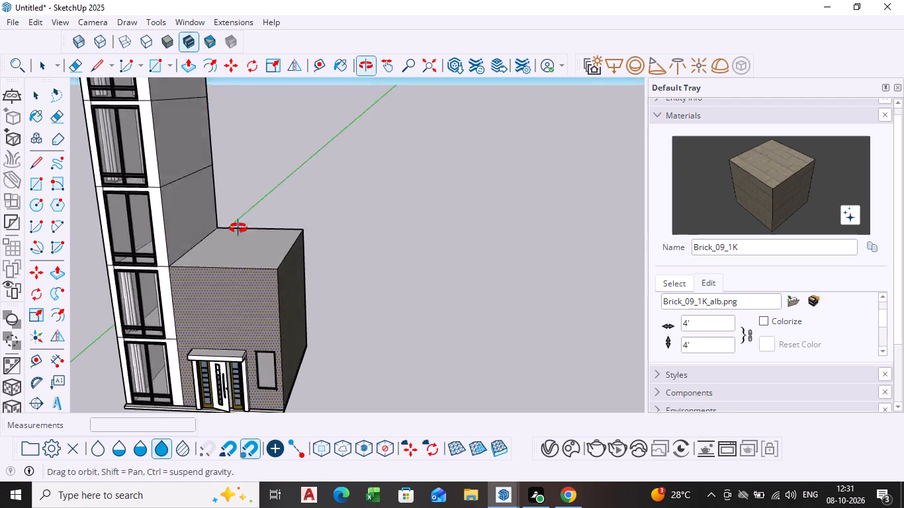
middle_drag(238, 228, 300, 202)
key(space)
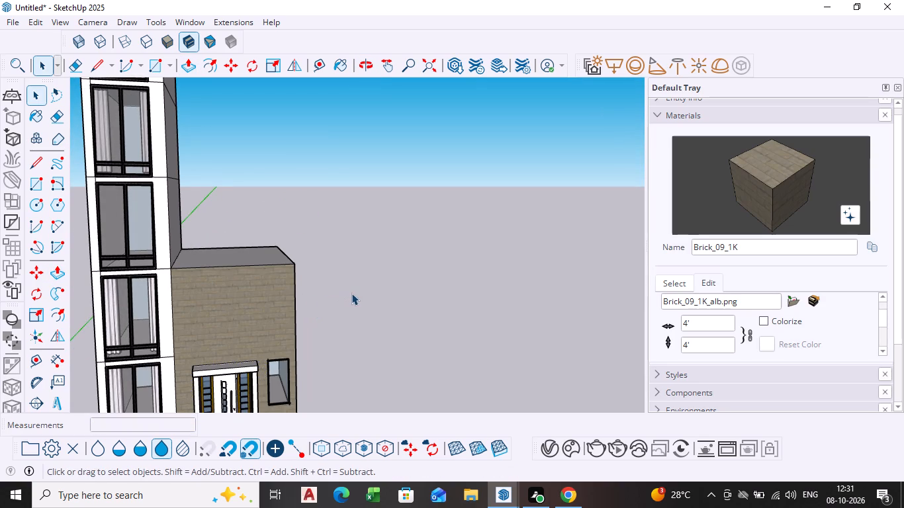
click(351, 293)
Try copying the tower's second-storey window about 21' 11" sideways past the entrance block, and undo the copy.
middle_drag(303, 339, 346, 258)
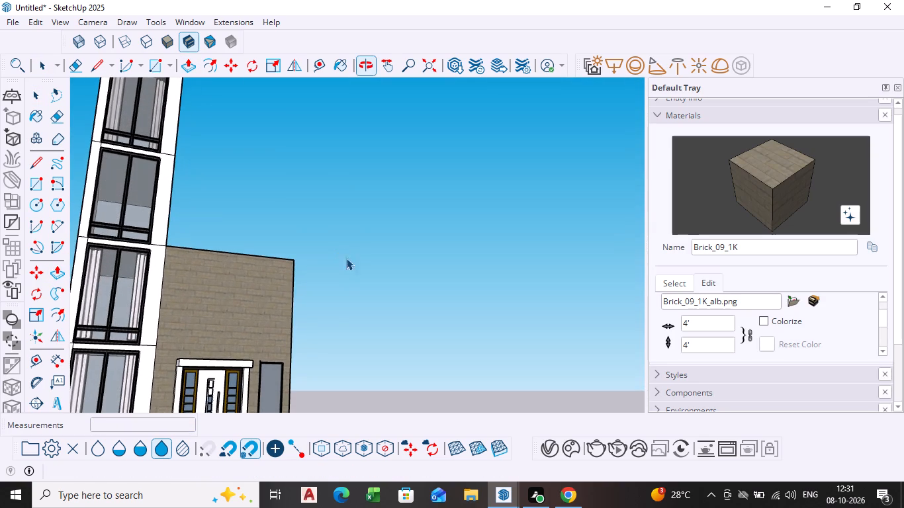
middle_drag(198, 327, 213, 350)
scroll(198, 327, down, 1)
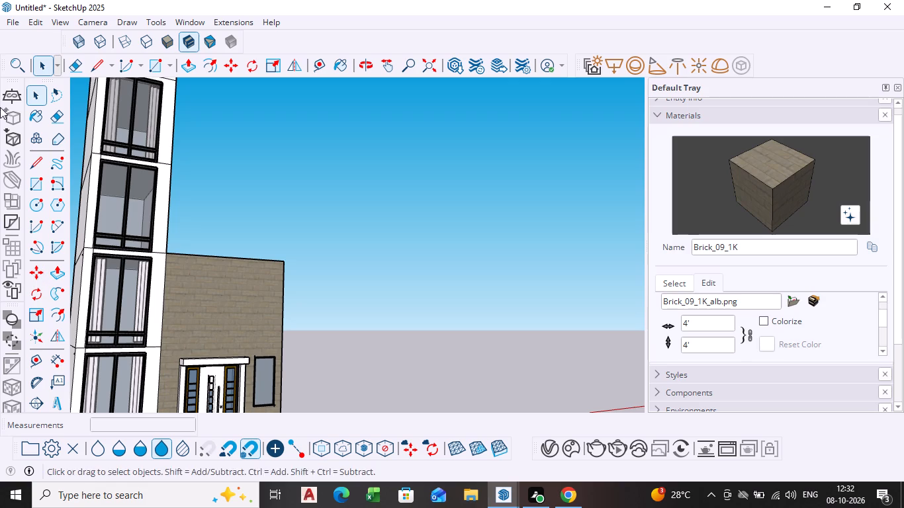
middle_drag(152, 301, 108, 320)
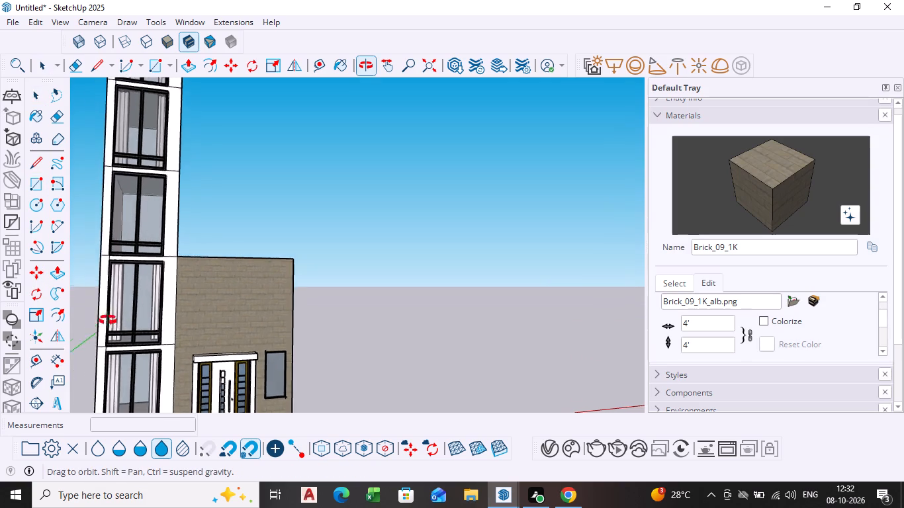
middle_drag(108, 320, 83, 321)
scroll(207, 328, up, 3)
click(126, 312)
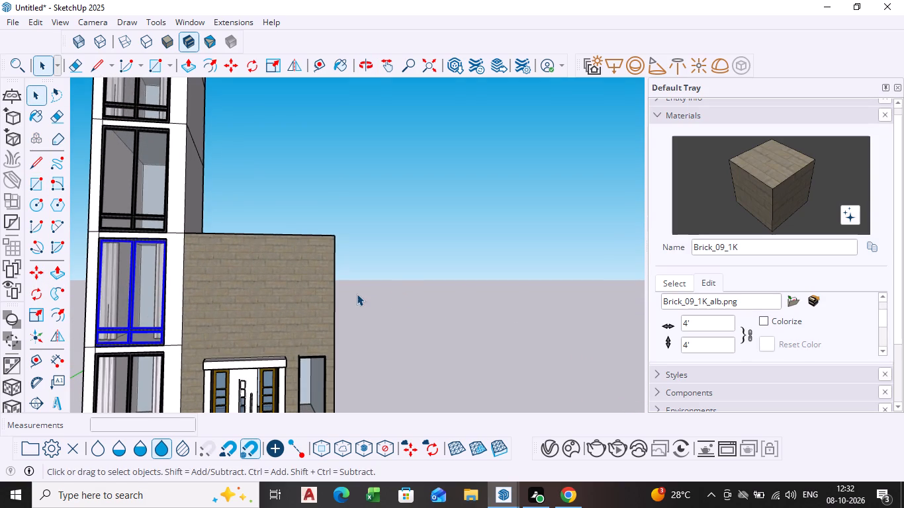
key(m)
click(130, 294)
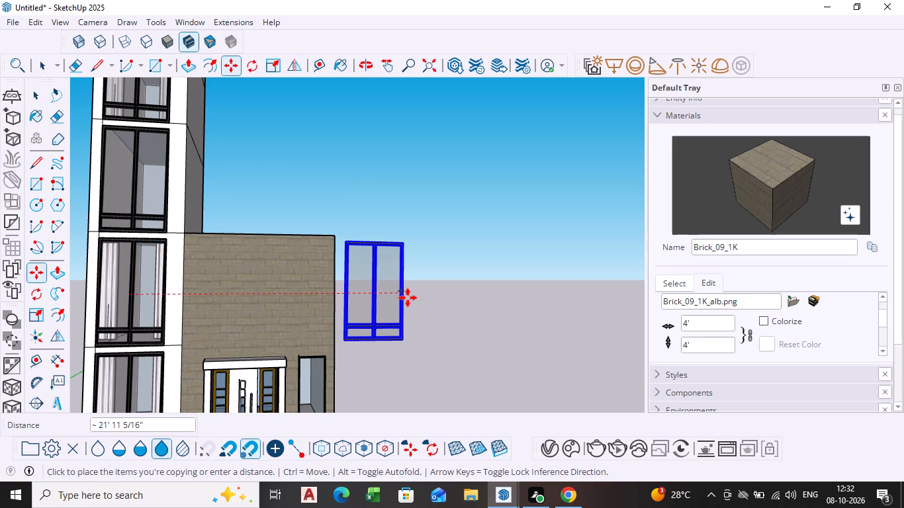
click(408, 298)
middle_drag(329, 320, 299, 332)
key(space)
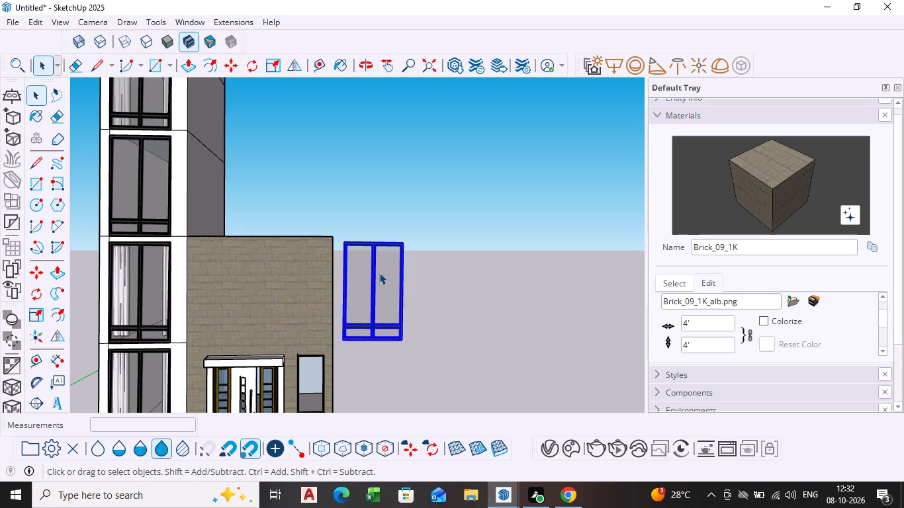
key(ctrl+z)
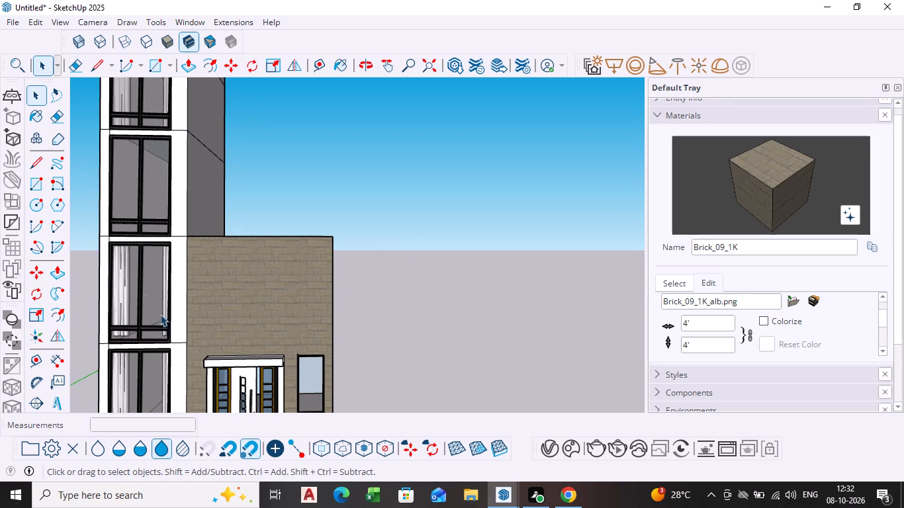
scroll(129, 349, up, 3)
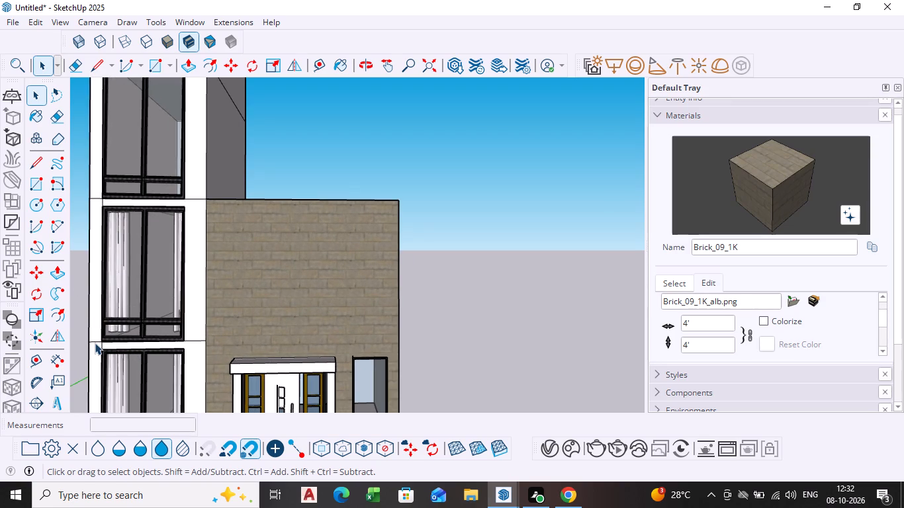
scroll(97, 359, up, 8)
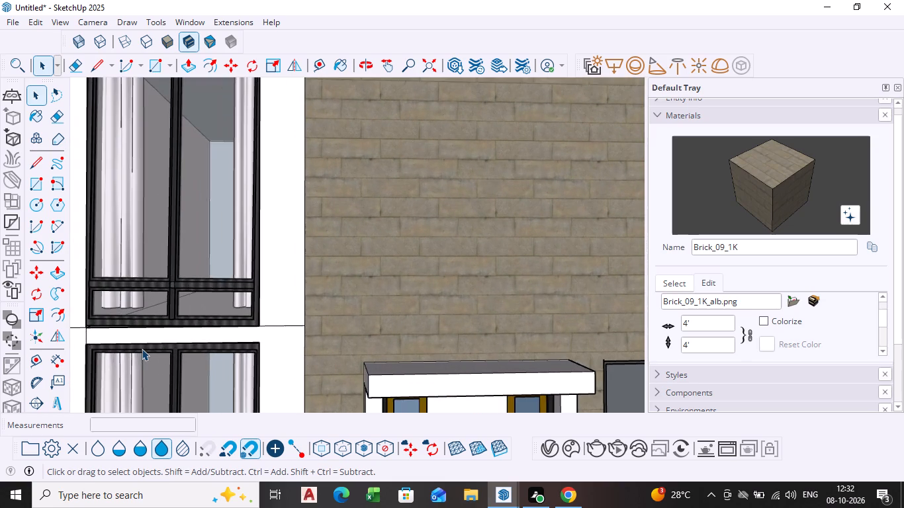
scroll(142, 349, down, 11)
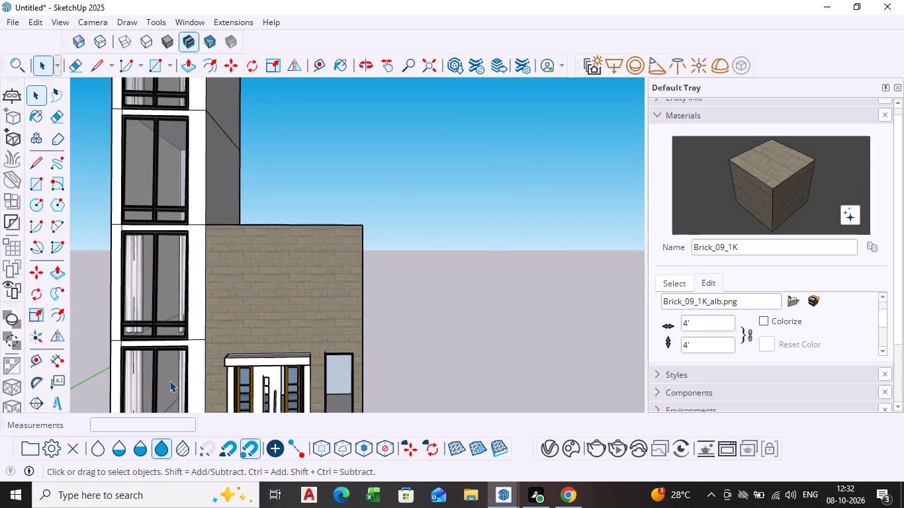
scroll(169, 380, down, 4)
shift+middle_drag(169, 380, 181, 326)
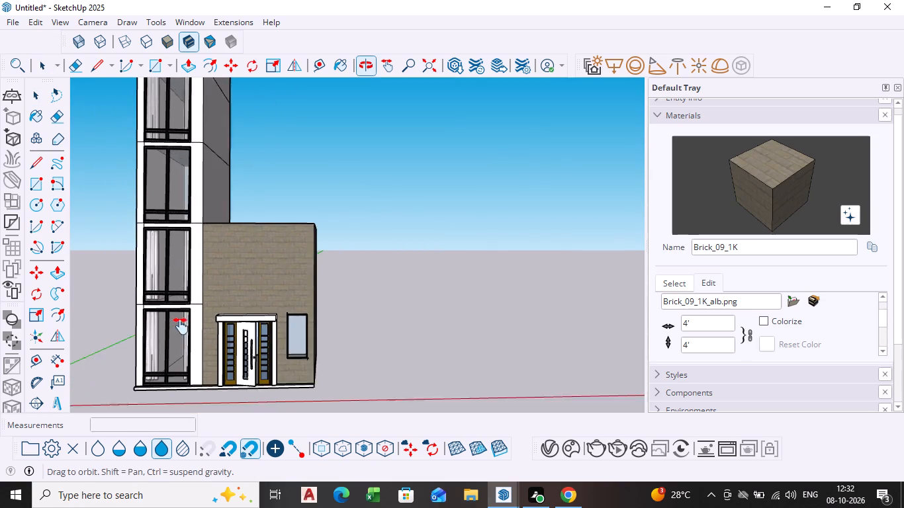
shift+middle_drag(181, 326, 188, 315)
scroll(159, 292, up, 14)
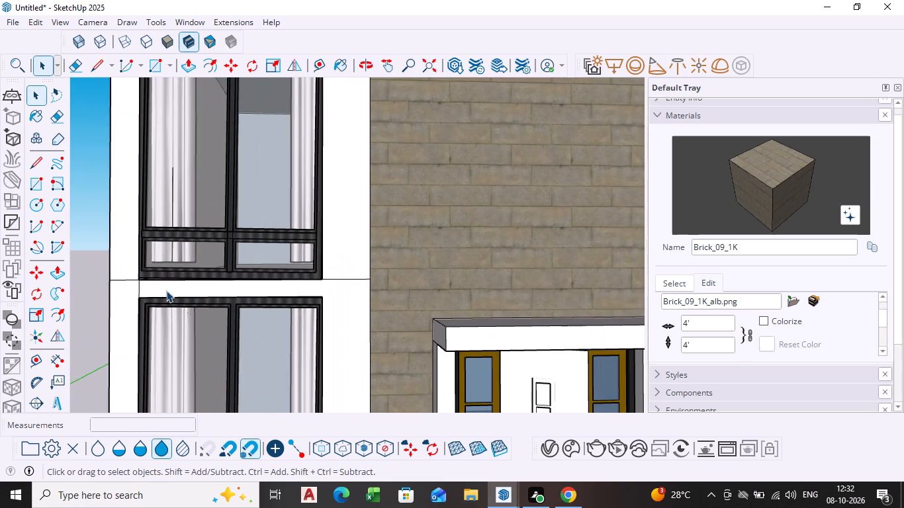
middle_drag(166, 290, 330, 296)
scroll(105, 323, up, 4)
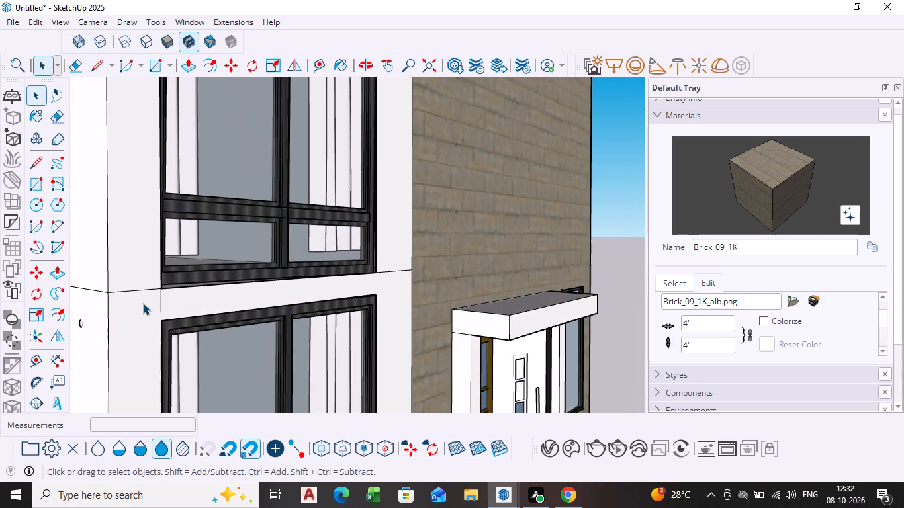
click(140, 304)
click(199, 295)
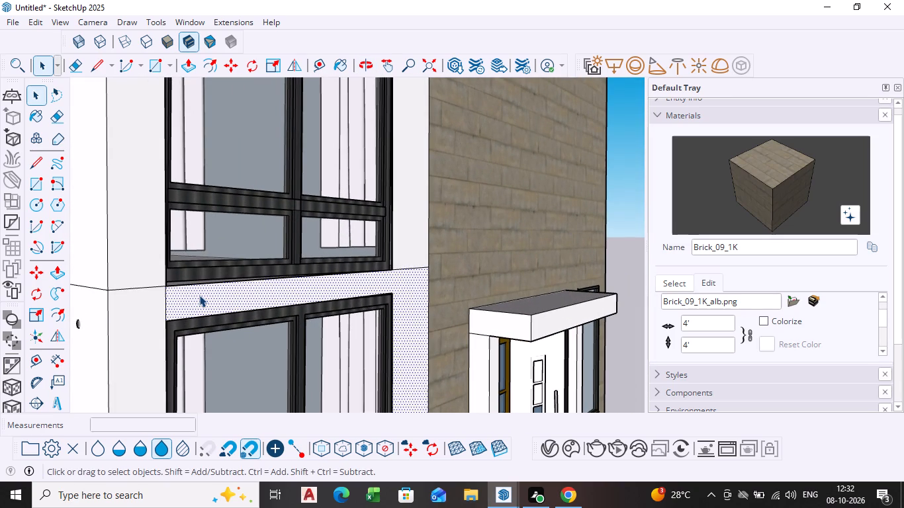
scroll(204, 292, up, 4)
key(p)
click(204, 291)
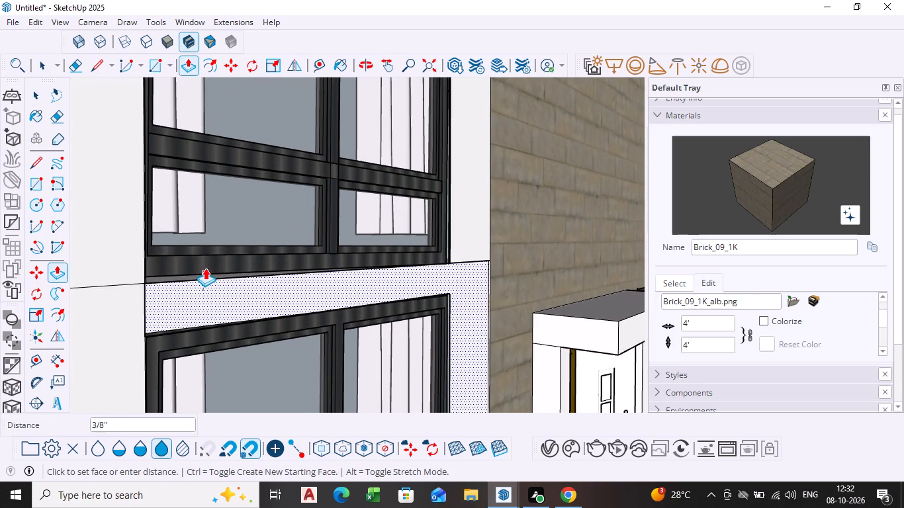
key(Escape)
Undo the last two changes: the entrance block's 10' raise and the Brick_09_1K texture's resize to 4'.
scroll(237, 275, down, 3)
middle_drag(237, 275, 97, 335)
scroll(320, 278, down, 5)
scroll(197, 289, up, 4)
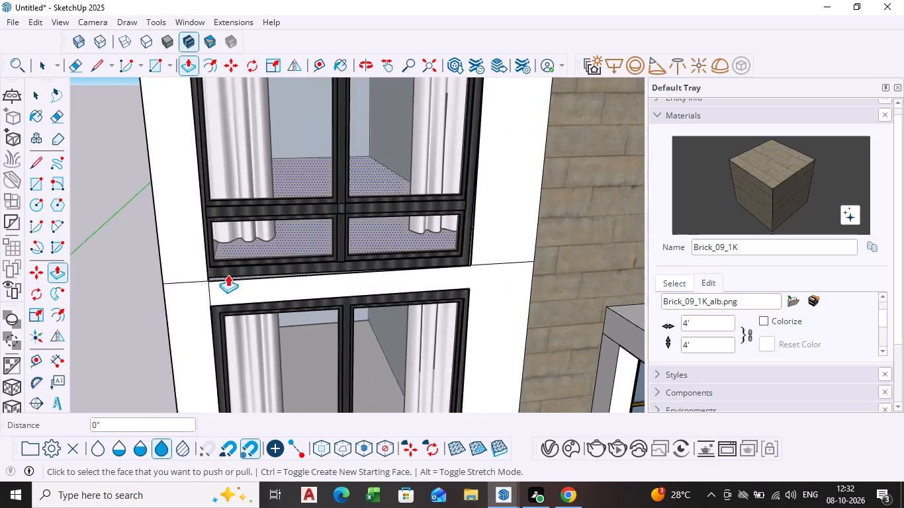
scroll(228, 275, up, 10)
key(ctrl+z)
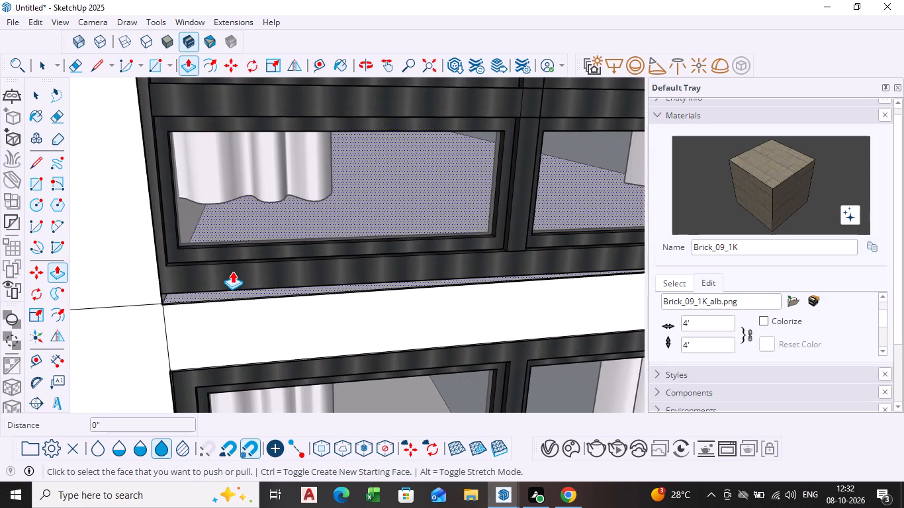
key(ctrl+z)
scroll(234, 278, down, 20)
scroll(234, 278, down, 1)
key(space)
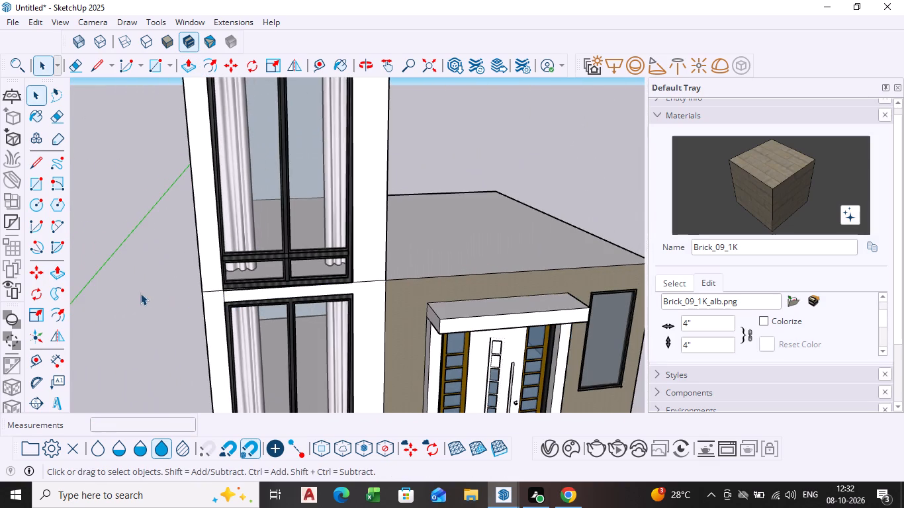
click(101, 292)
Raise the entrance block's top face by 10' with Push/Pull, repeating the earlier extrusion distance.
scroll(467, 331, down, 4)
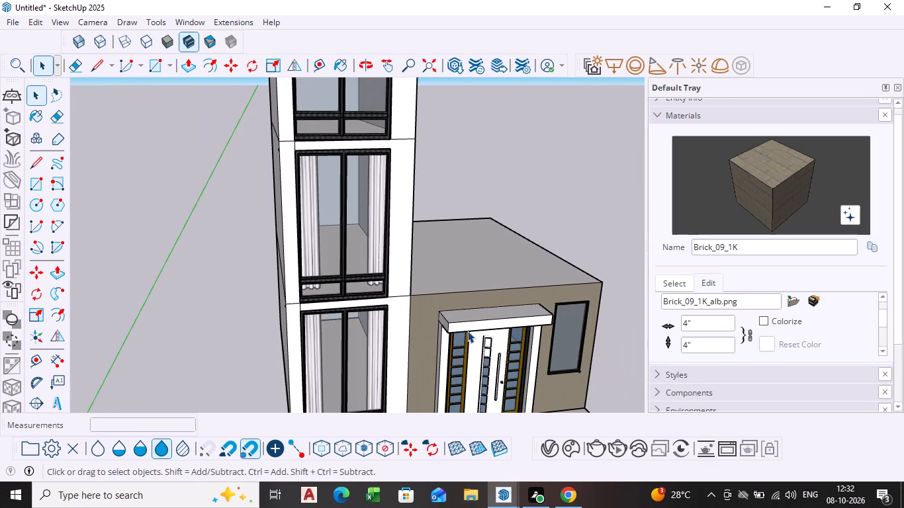
middle_drag(467, 331, 228, 363)
scroll(243, 337, down, 4)
middle_drag(242, 337, 222, 288)
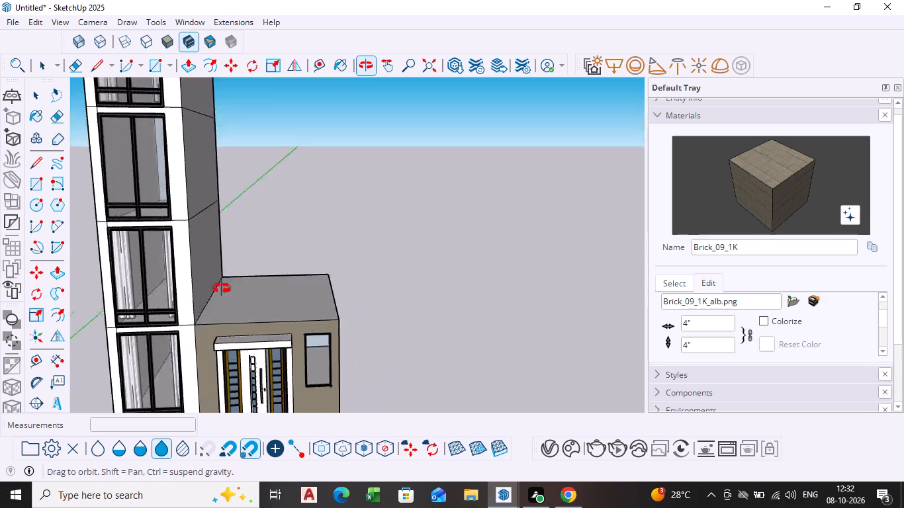
middle_drag(222, 288, 228, 308)
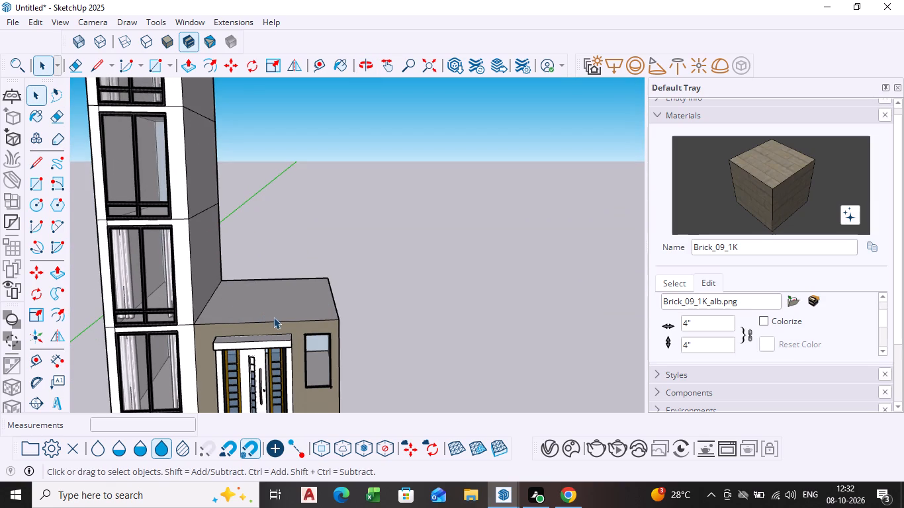
scroll(339, 314, down, 4)
middle_drag(332, 316, 318, 325)
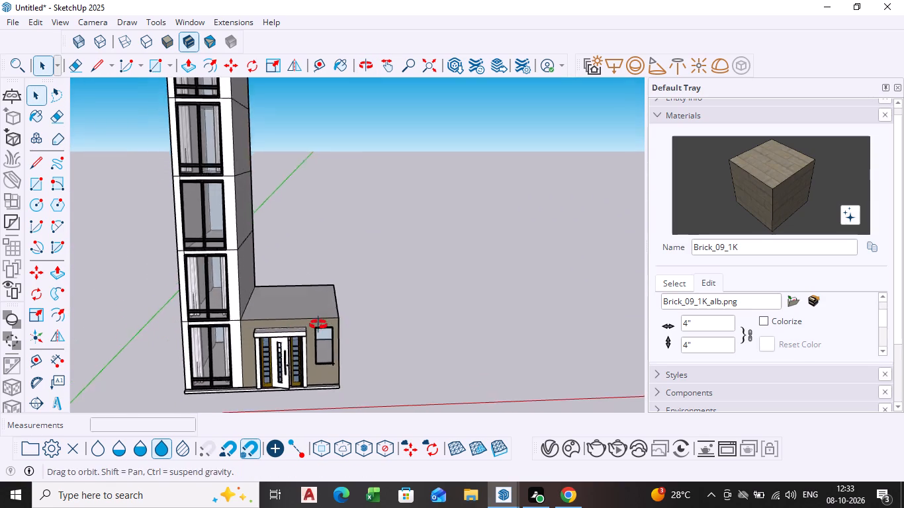
middle_drag(318, 325, 275, 352)
click(301, 304)
key(p)
click(301, 304)
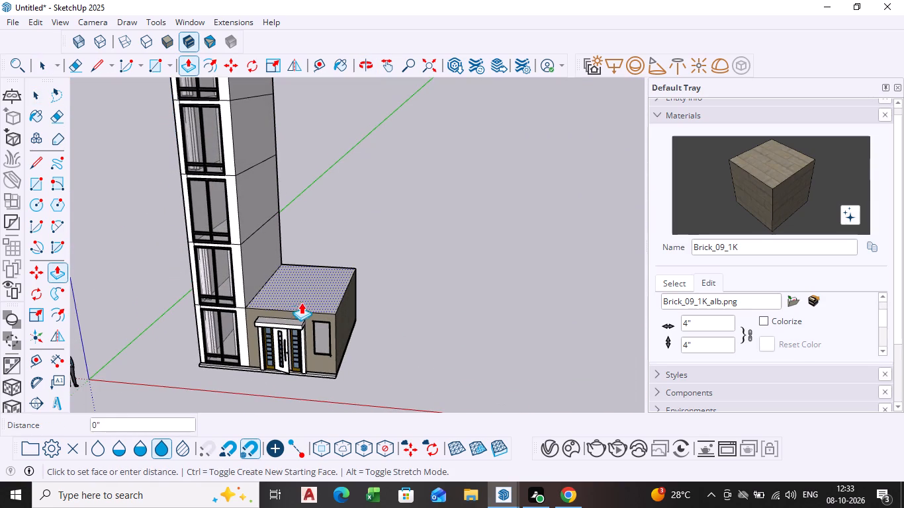
click(238, 245)
scroll(331, 301, down, 1)
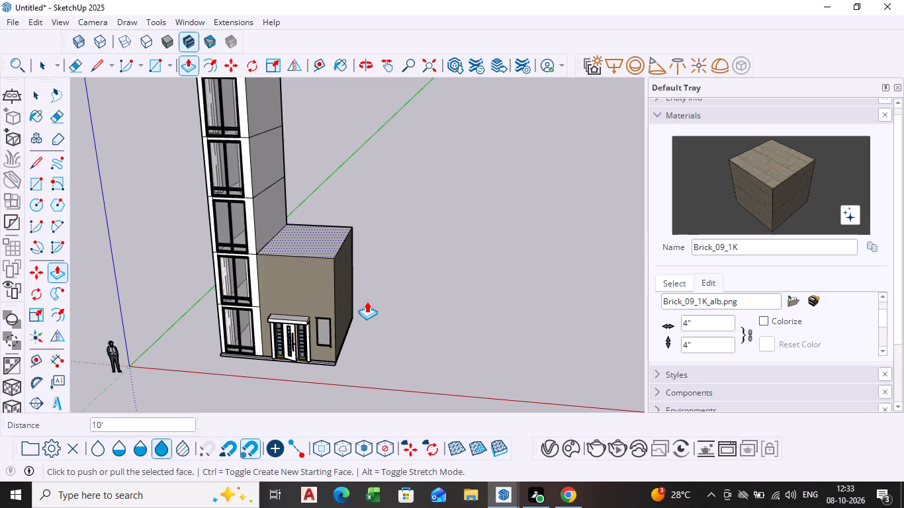
key(space)
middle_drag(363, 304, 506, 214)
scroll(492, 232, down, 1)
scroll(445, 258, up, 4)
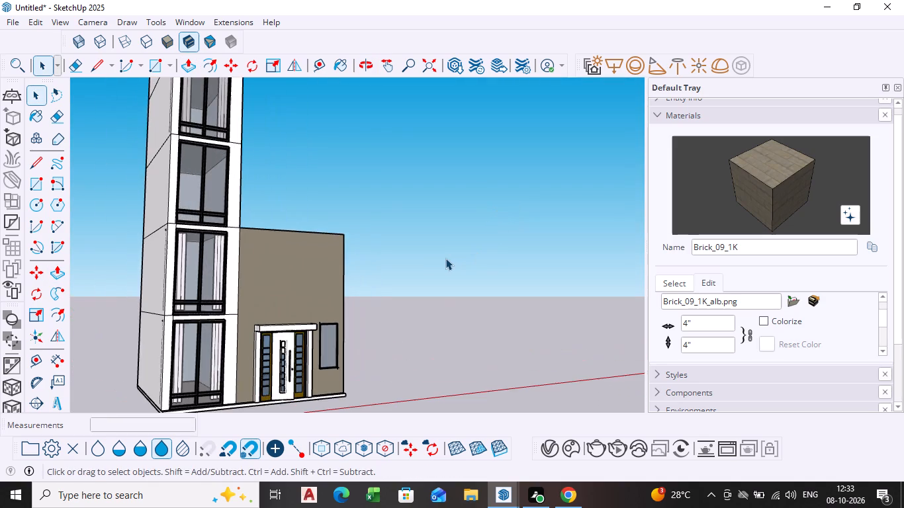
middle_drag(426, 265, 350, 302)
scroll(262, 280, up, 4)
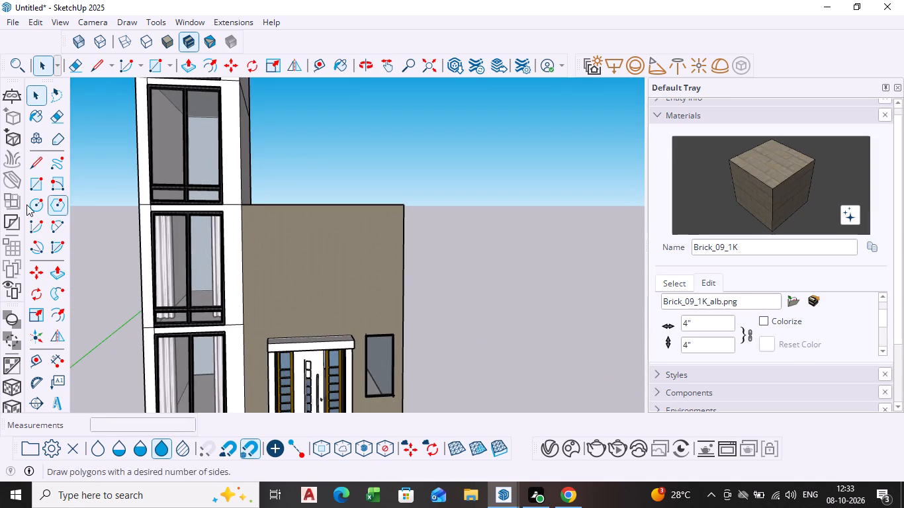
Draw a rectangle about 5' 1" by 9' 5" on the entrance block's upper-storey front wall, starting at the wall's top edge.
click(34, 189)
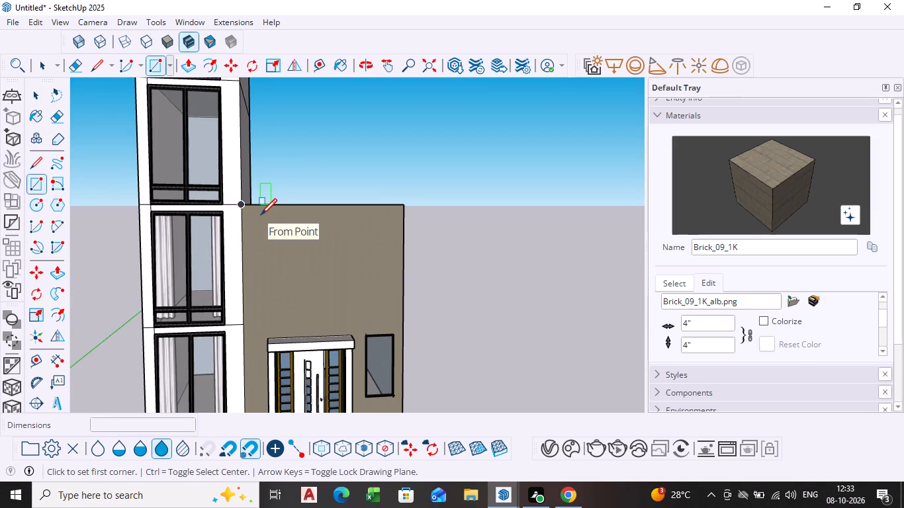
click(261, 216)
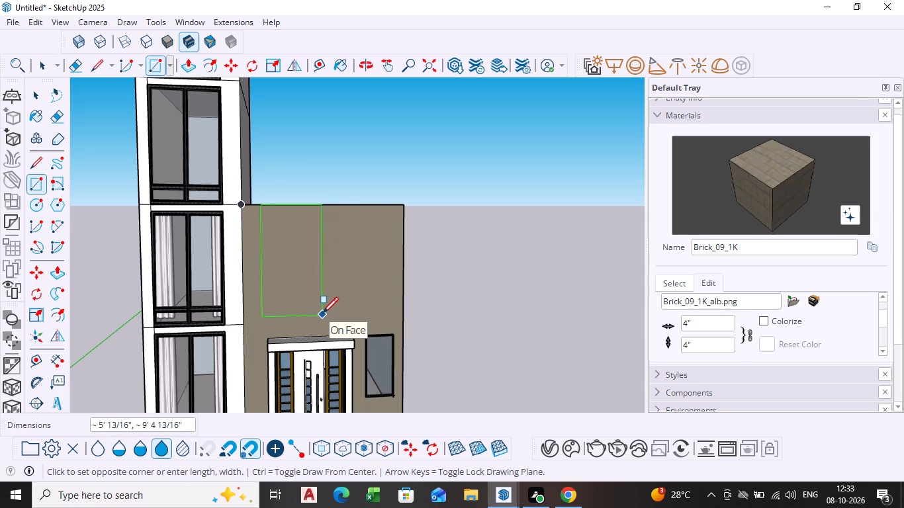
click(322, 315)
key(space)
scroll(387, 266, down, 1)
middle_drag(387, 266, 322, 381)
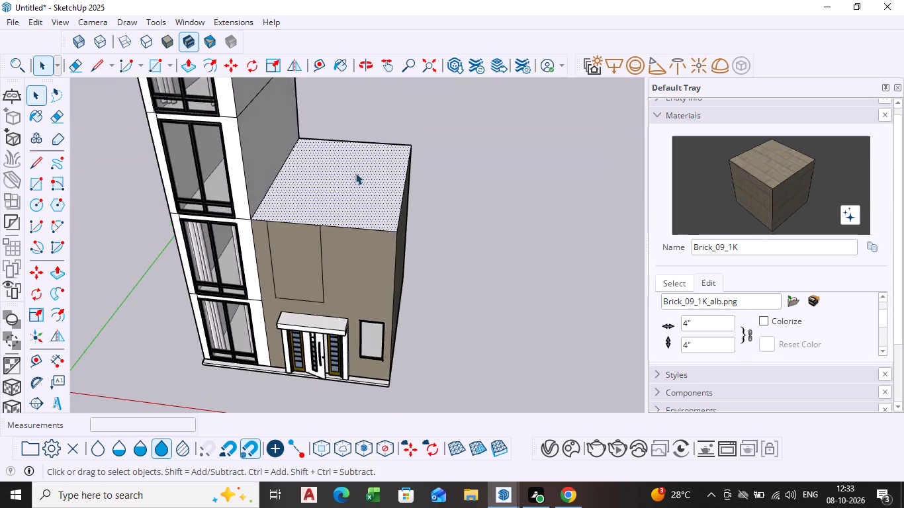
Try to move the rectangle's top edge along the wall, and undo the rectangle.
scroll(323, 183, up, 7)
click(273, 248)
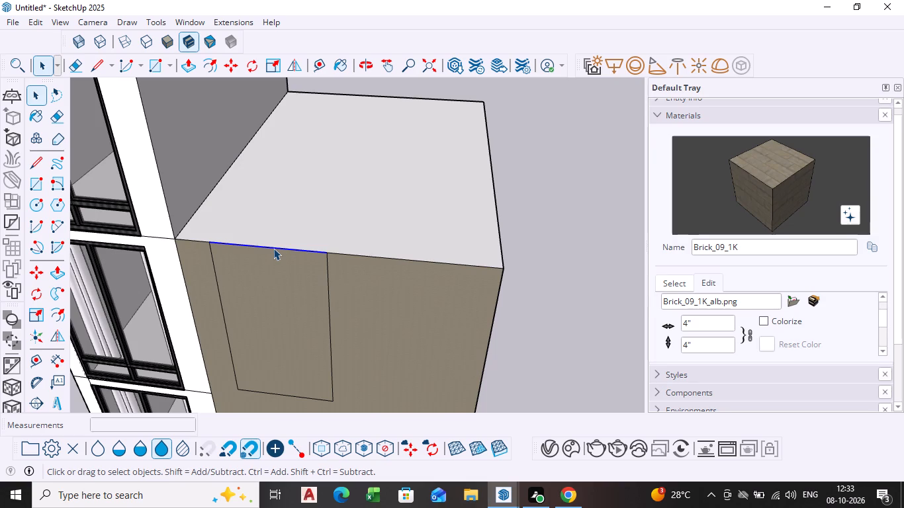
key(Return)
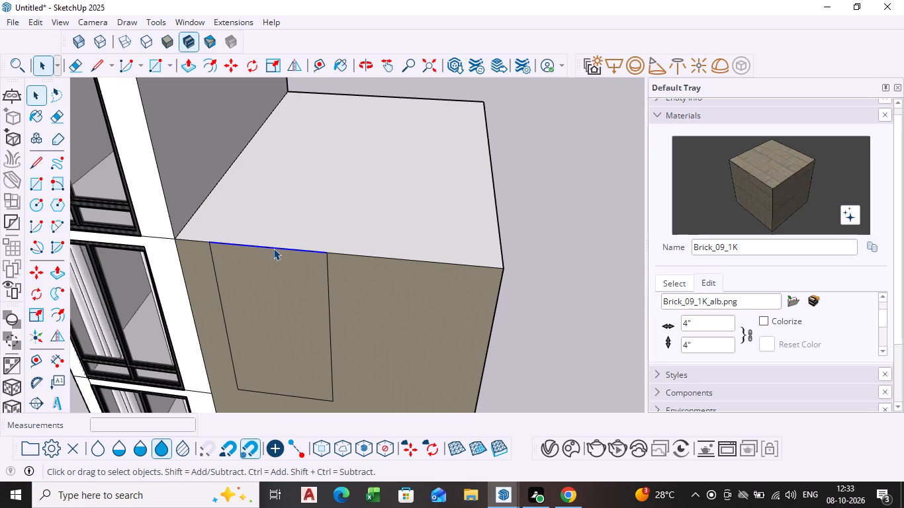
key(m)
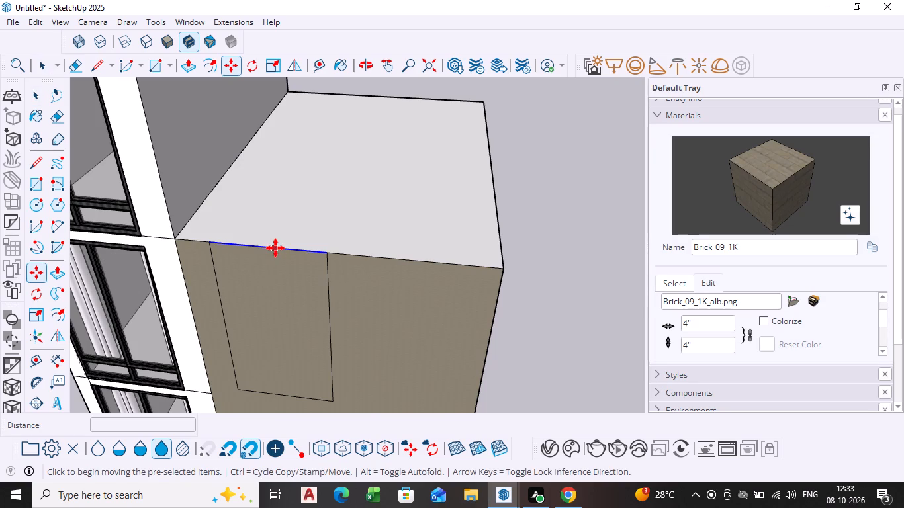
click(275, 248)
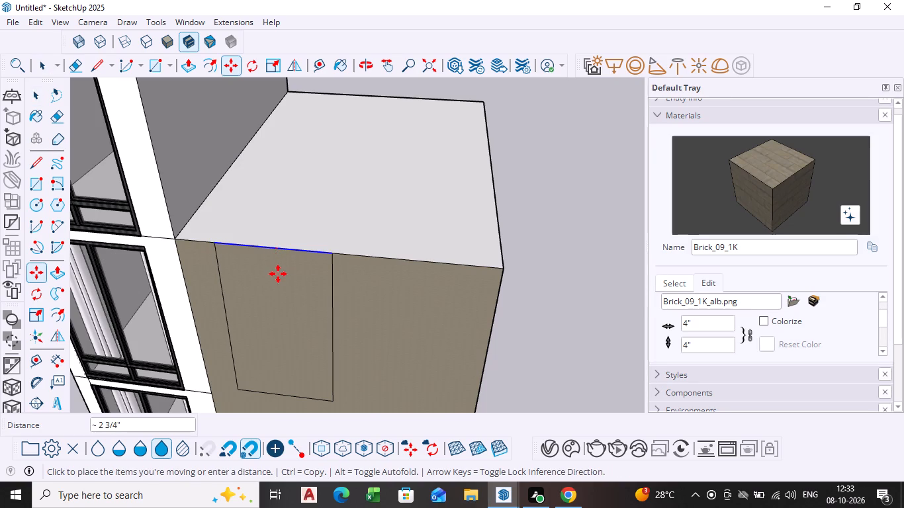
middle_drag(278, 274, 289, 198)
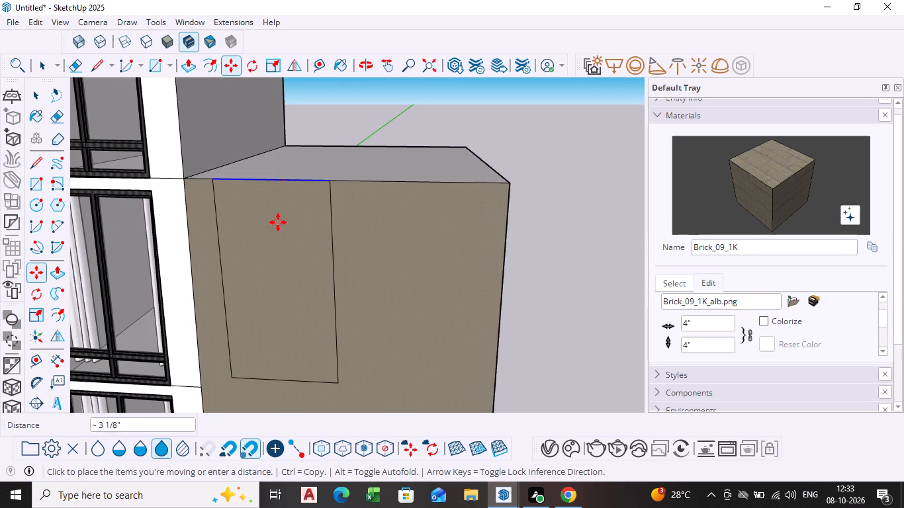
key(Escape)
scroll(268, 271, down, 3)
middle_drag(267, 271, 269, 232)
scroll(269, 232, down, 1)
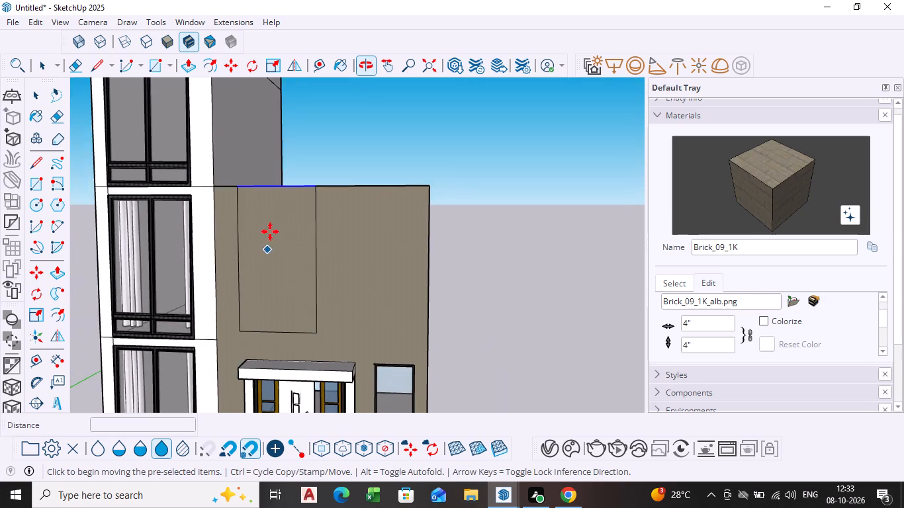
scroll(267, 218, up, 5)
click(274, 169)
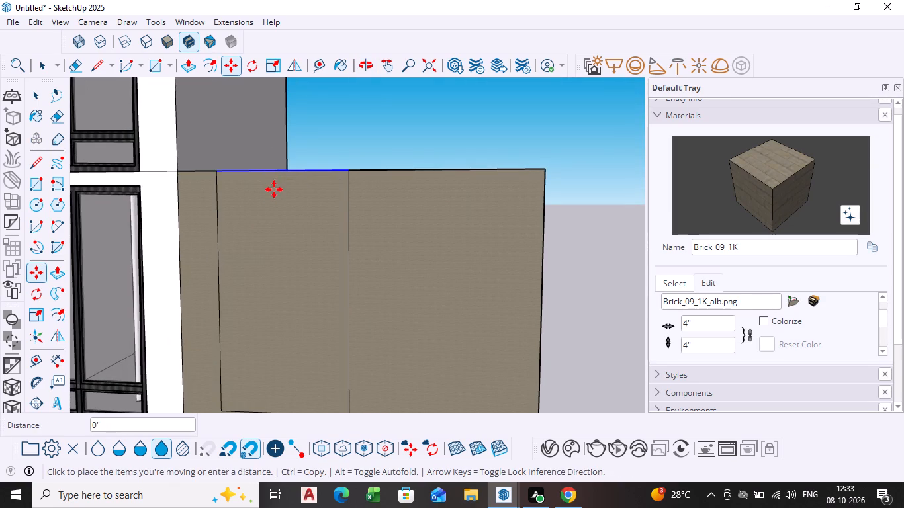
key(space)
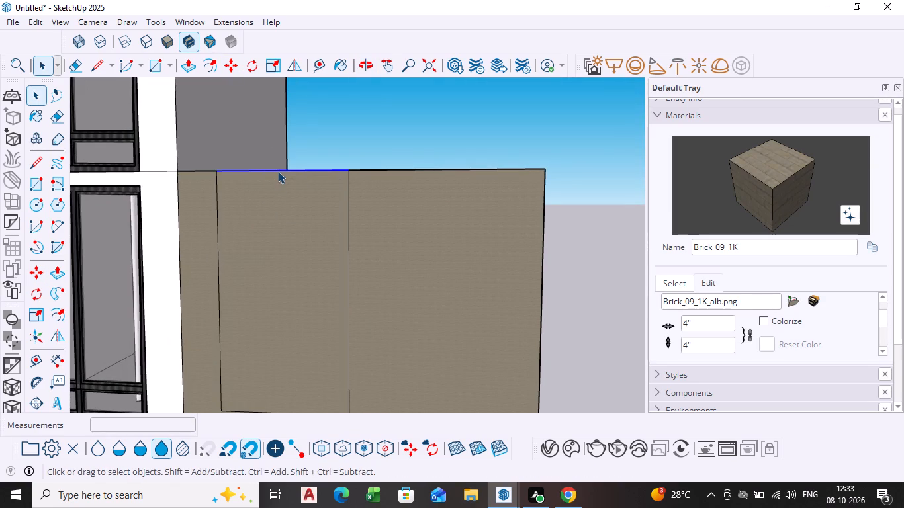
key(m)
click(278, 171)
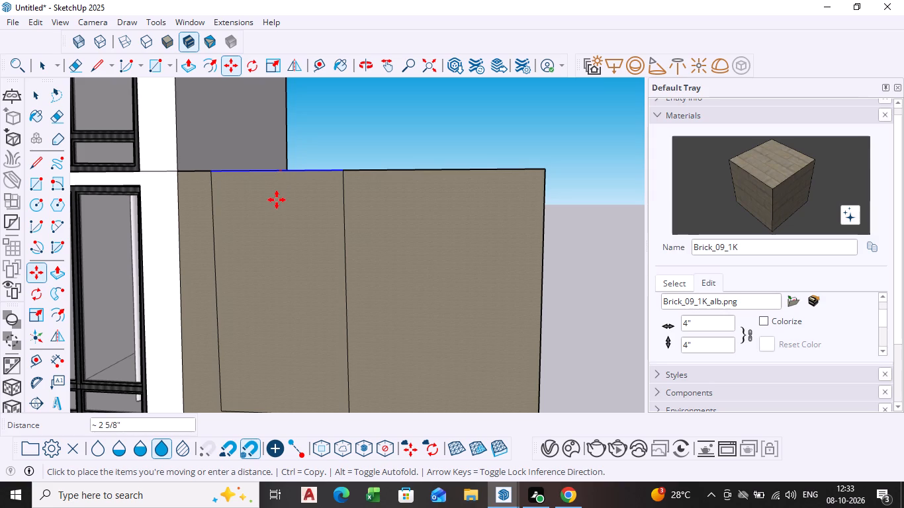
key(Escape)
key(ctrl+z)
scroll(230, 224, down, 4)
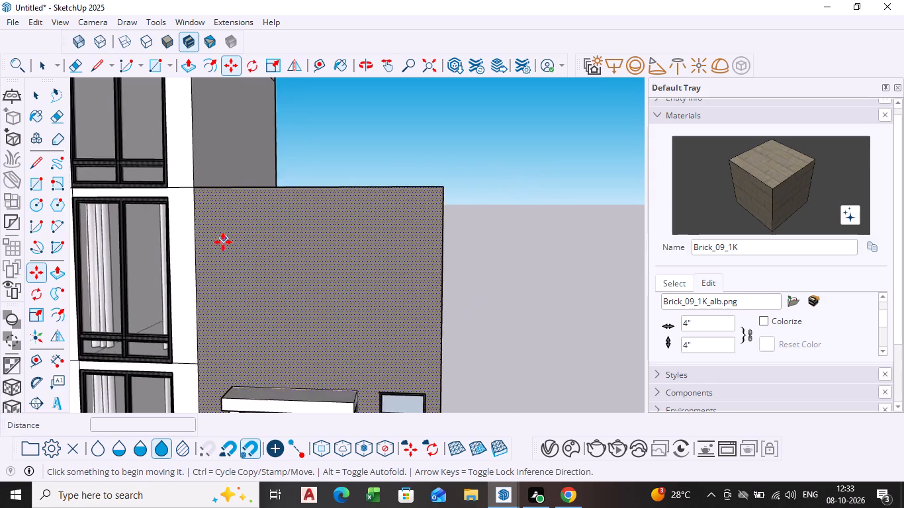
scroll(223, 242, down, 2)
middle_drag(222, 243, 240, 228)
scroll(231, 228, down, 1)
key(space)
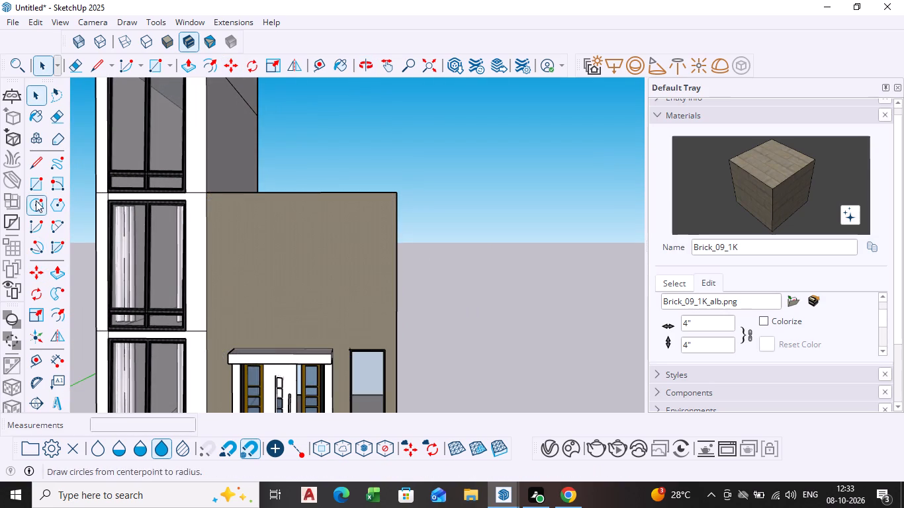
Draw a rectangle about 5' 1" wide by 8' 6" high on the upper-storey wall above the entrance door, just below the roof edge.
click(36, 187)
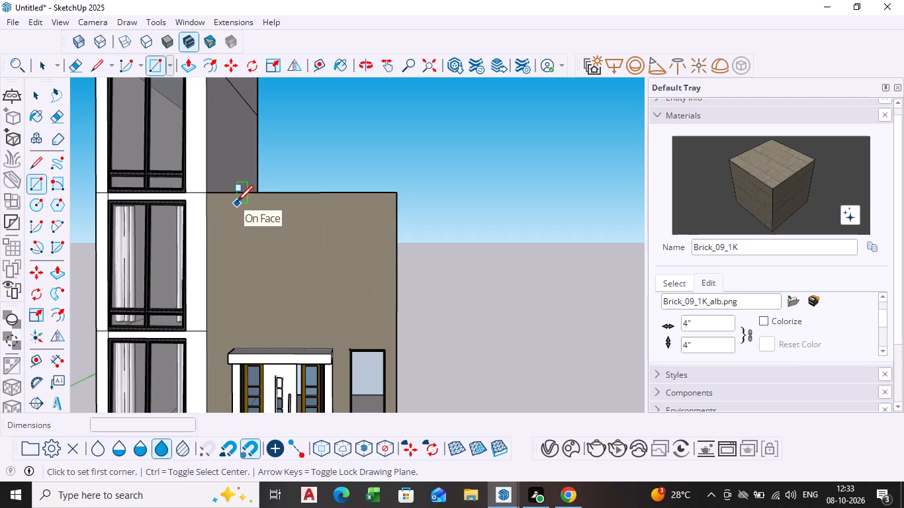
click(237, 203)
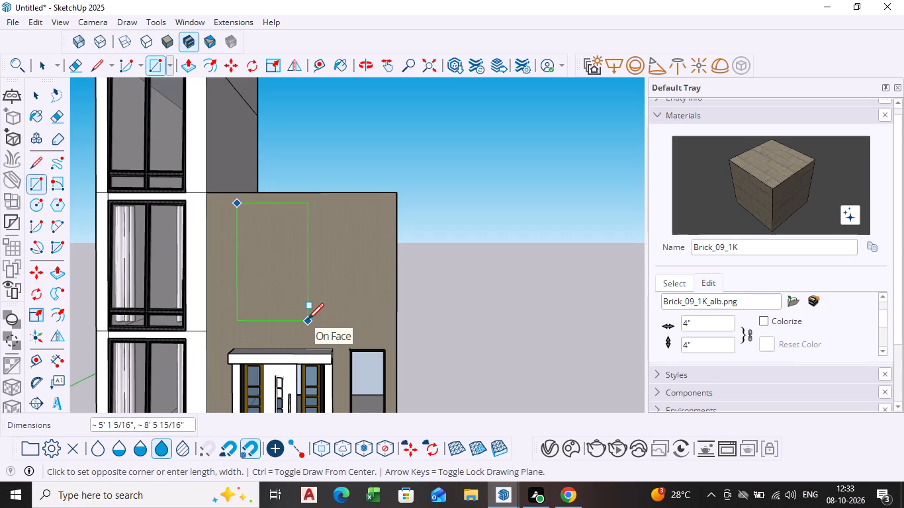
click(308, 321)
key(space)
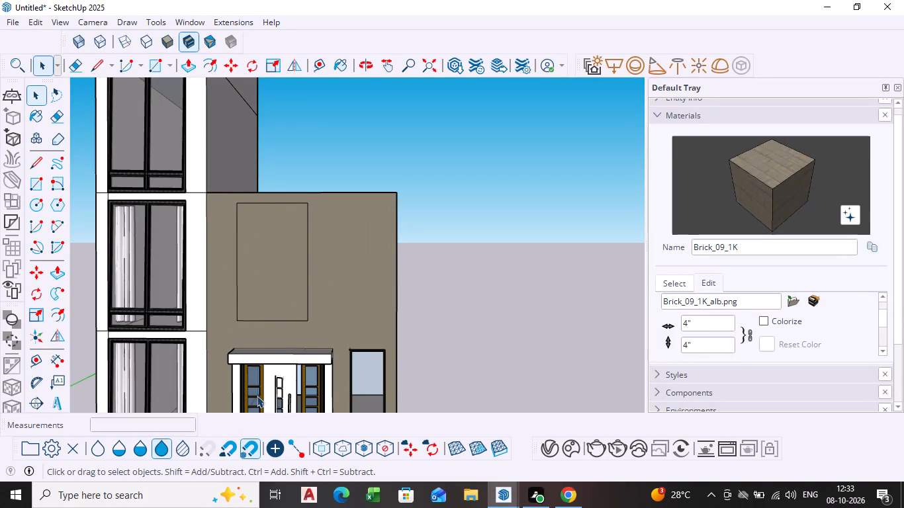
Copy the small ground-floor window beside the entrance door straight up about 9' 8" onto the upper-storey wall.
middle_drag(268, 337, 297, 349)
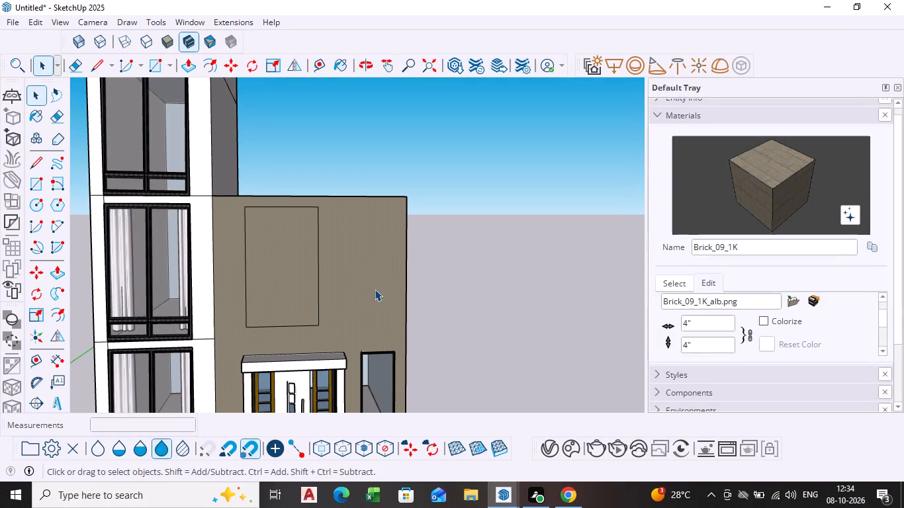
click(381, 377)
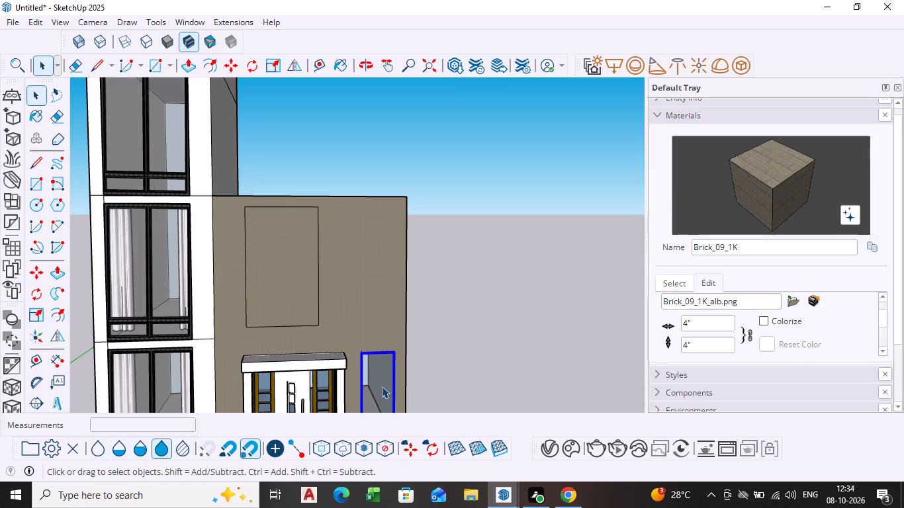
key(m)
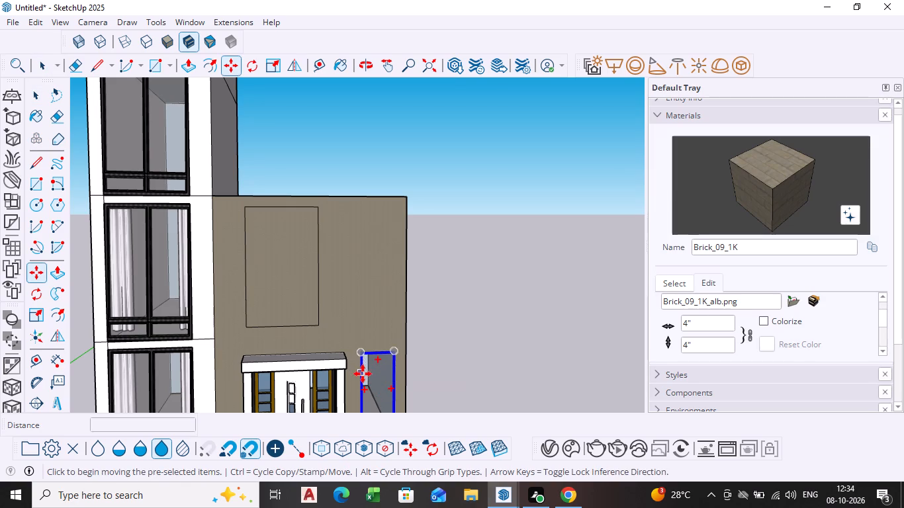
scroll(363, 374, down, 2)
shift+middle_drag(343, 344, 327, 278)
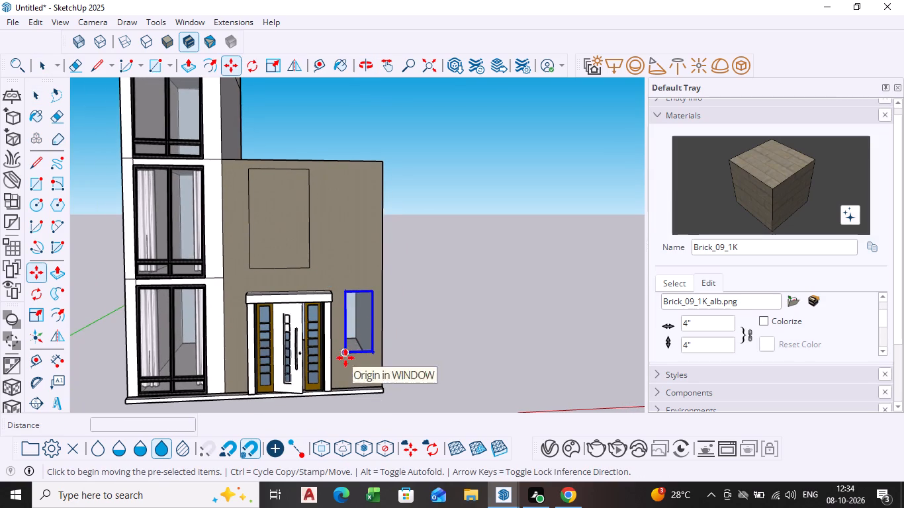
click(347, 352)
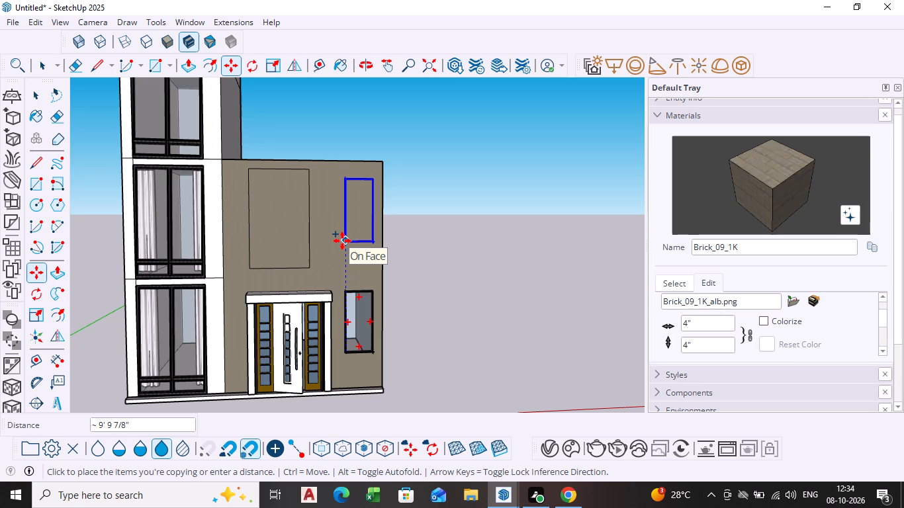
click(342, 243)
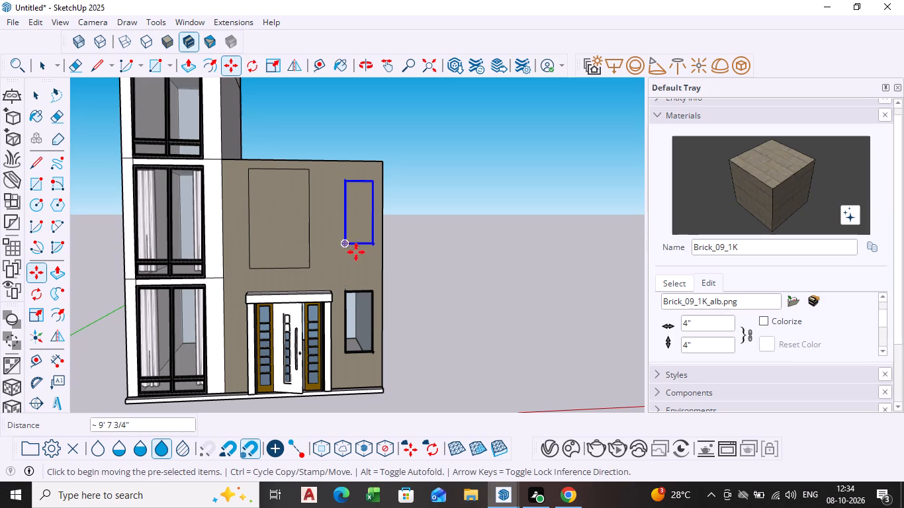
Move the copied window about 6' 2" sideways, clear of the entrance block's wall.
middle_drag(396, 260, 527, 316)
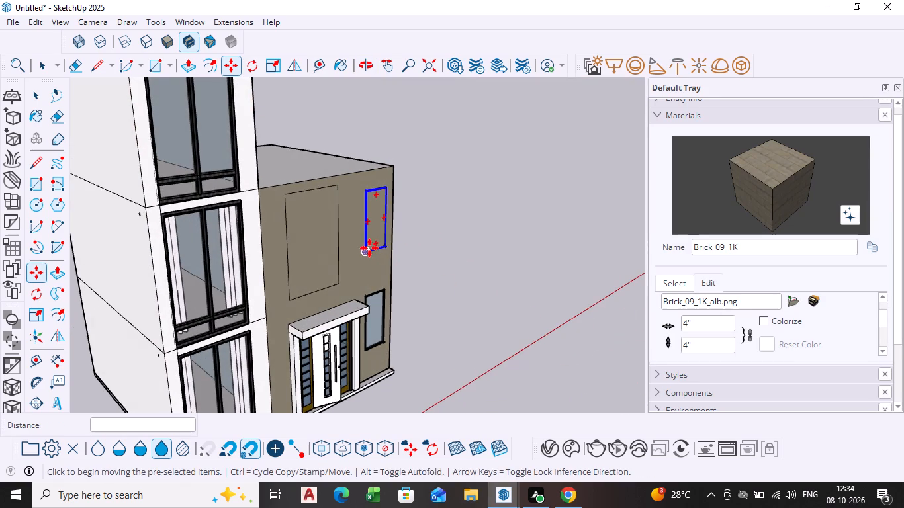
click(367, 249)
click(415, 243)
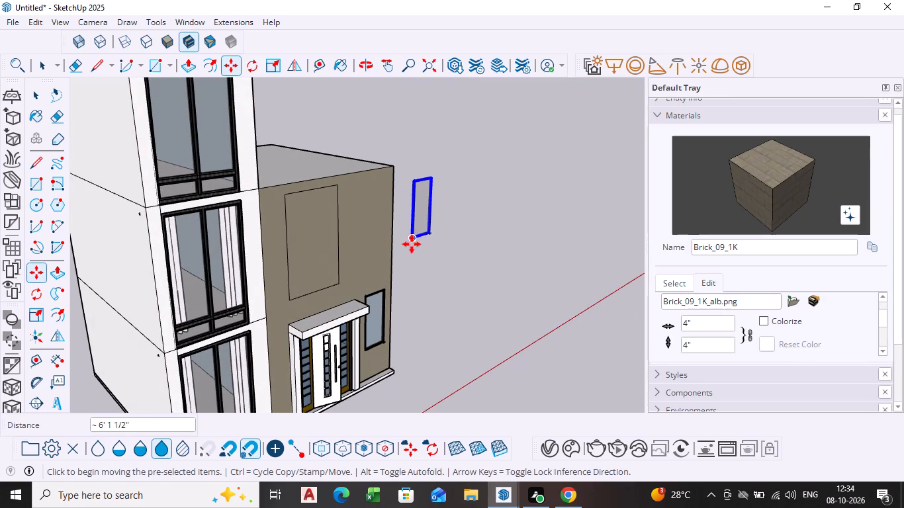
middle_drag(386, 261, 258, 273)
scroll(372, 265, down, 1)
key(space)
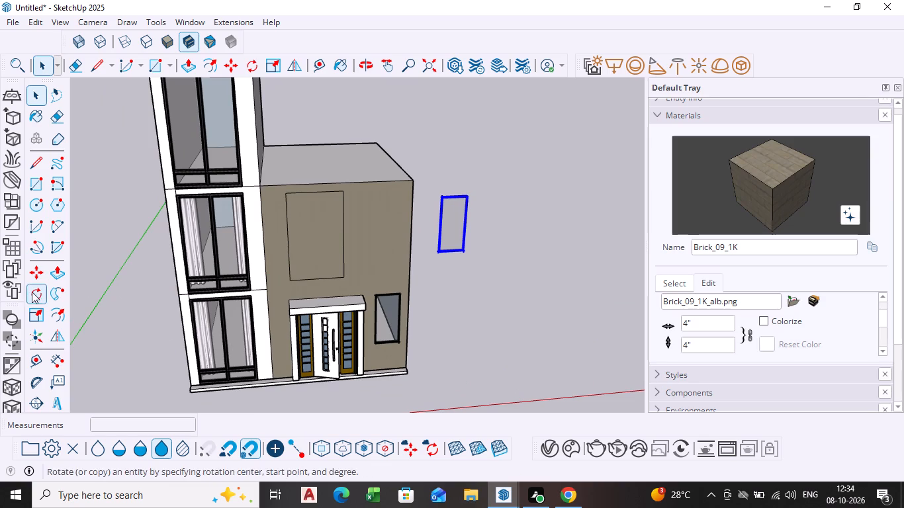
Draw a rectangle about 5' 5" by 2' 5" over the ground-floor window opening, from corner to opposite corner.
click(32, 188)
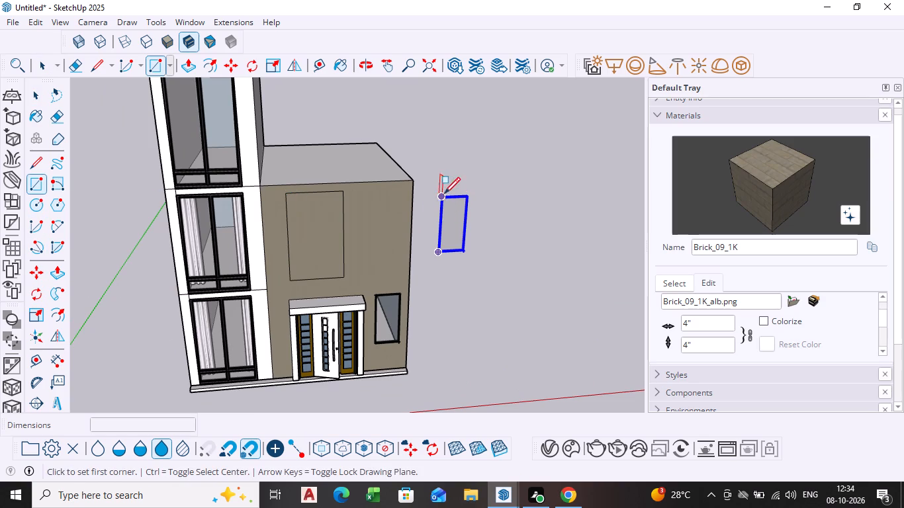
click(369, 202)
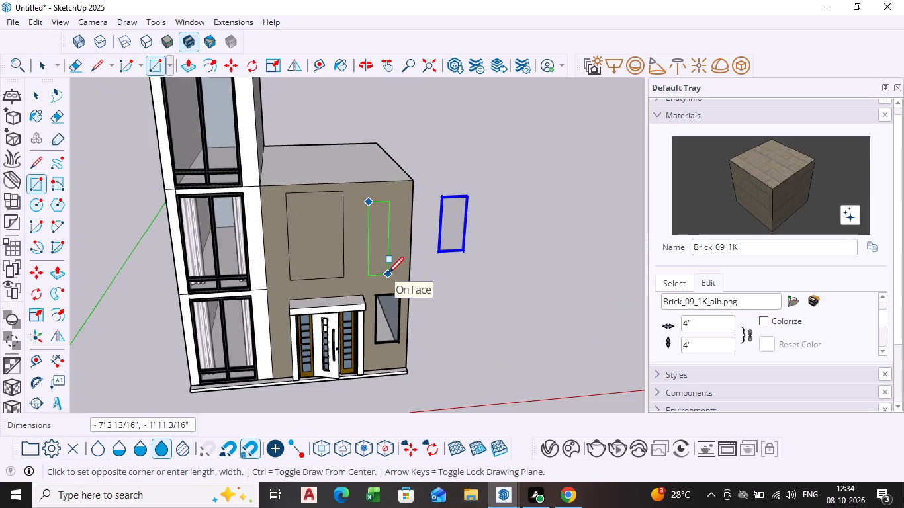
key(Escape)
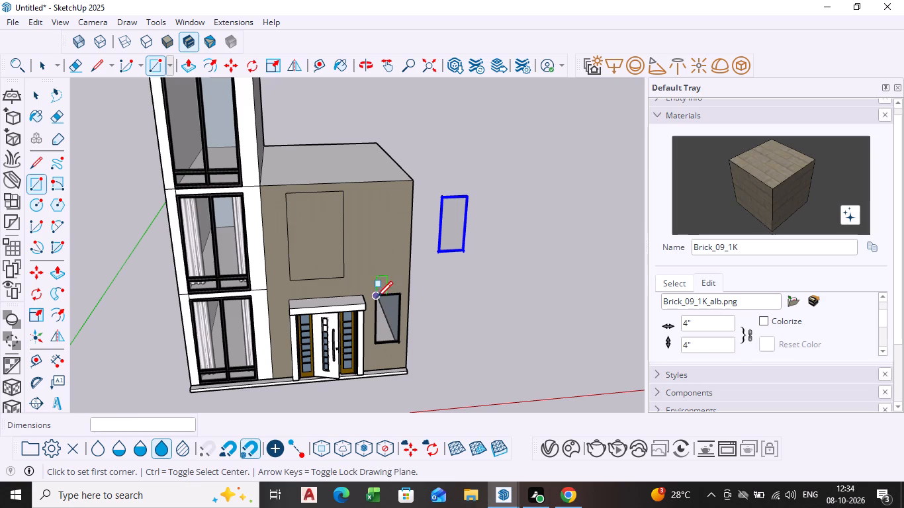
click(377, 296)
click(402, 342)
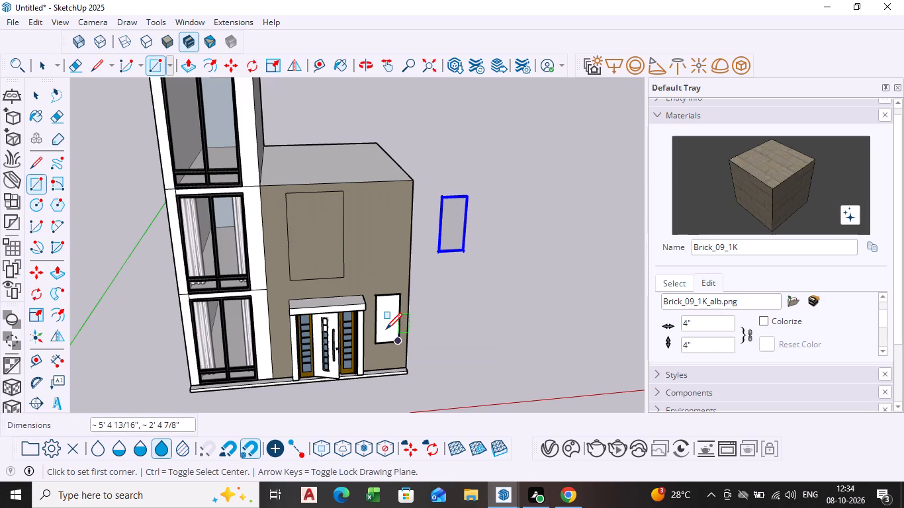
click(386, 331)
key(space)
Copy the rectangular face over the ground-floor window up about 9' 8" onto the upper-storey wall.
click(386, 331)
key(m)
click(385, 331)
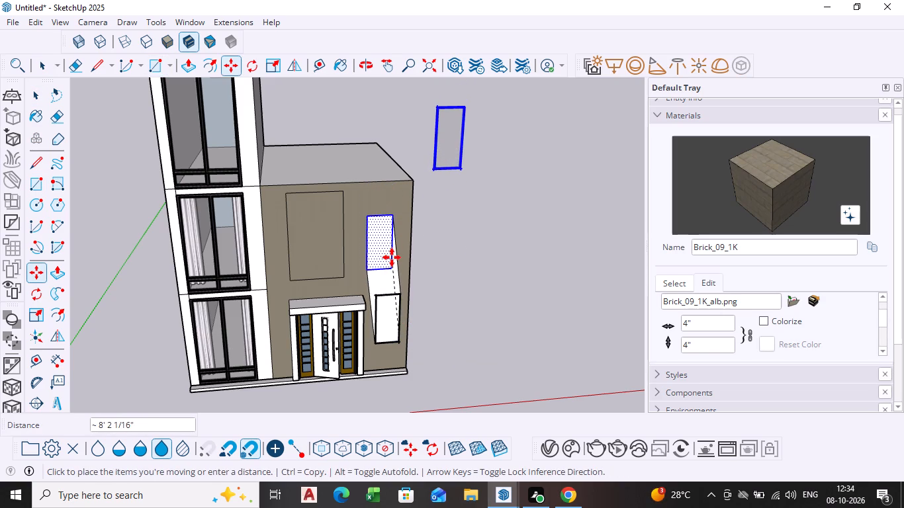
key(Escape)
middle_drag(390, 349, 433, 327)
scroll(394, 338, up, 4)
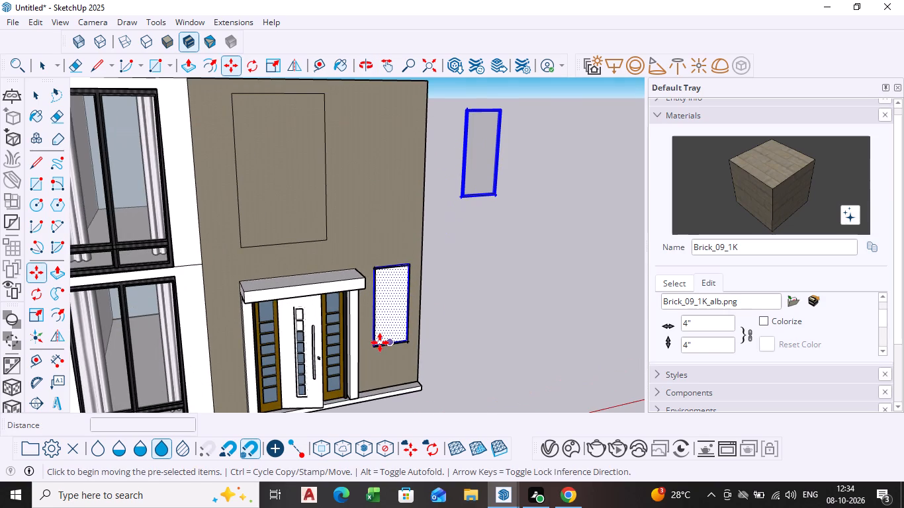
click(378, 344)
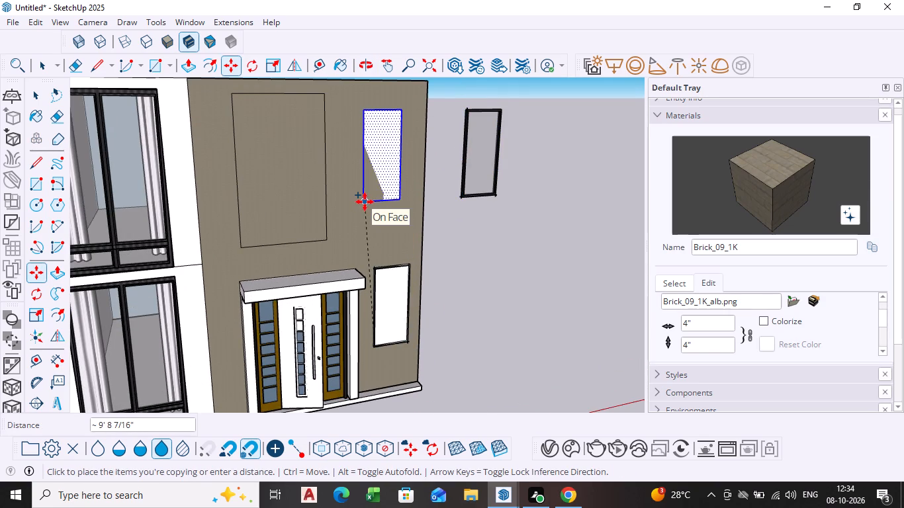
click(365, 202)
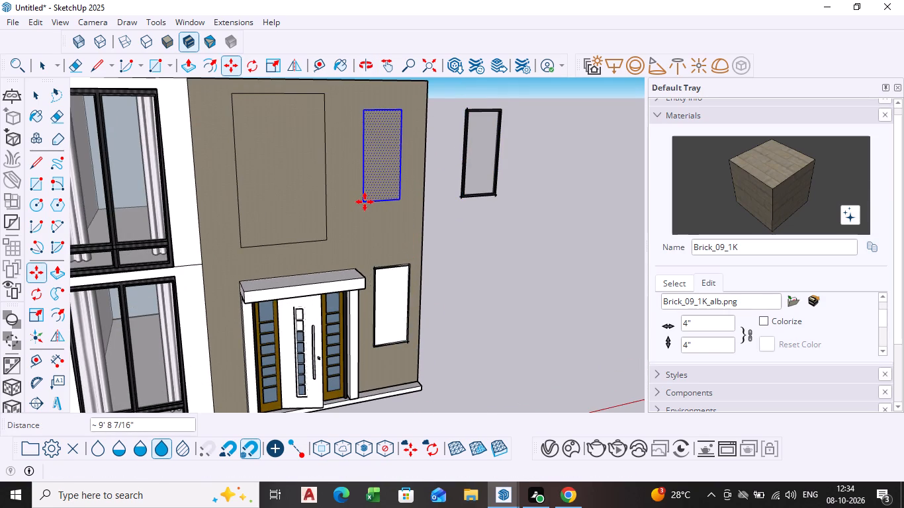
key(space)
Delete the rectangular face covering the ground-floor window beside the entrance door.
click(392, 316)
key(Home)
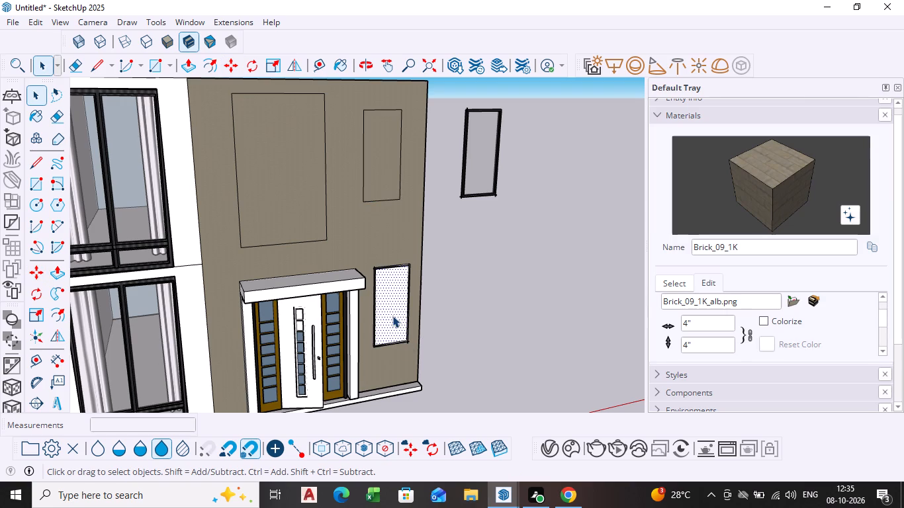
key(Delete)
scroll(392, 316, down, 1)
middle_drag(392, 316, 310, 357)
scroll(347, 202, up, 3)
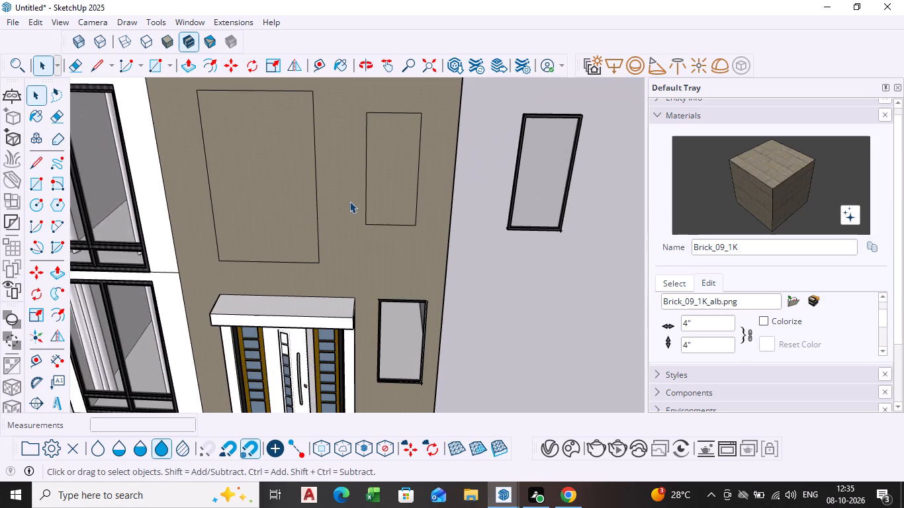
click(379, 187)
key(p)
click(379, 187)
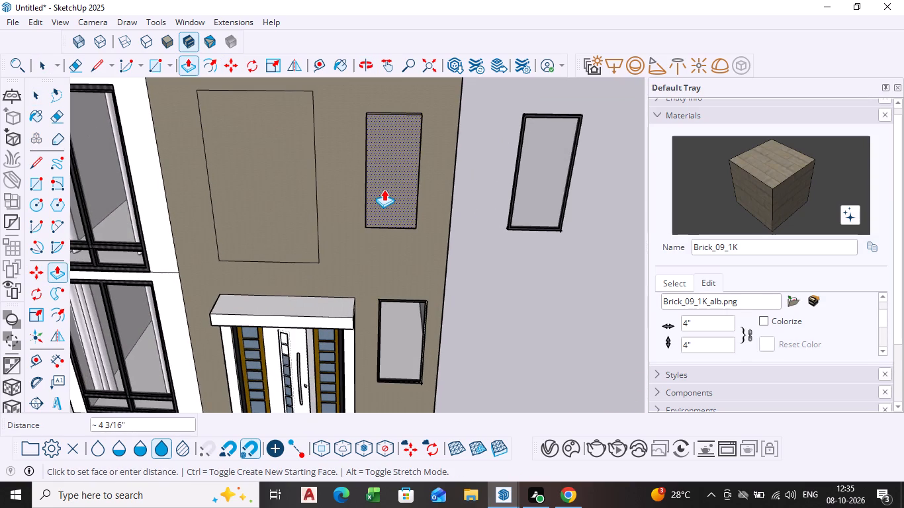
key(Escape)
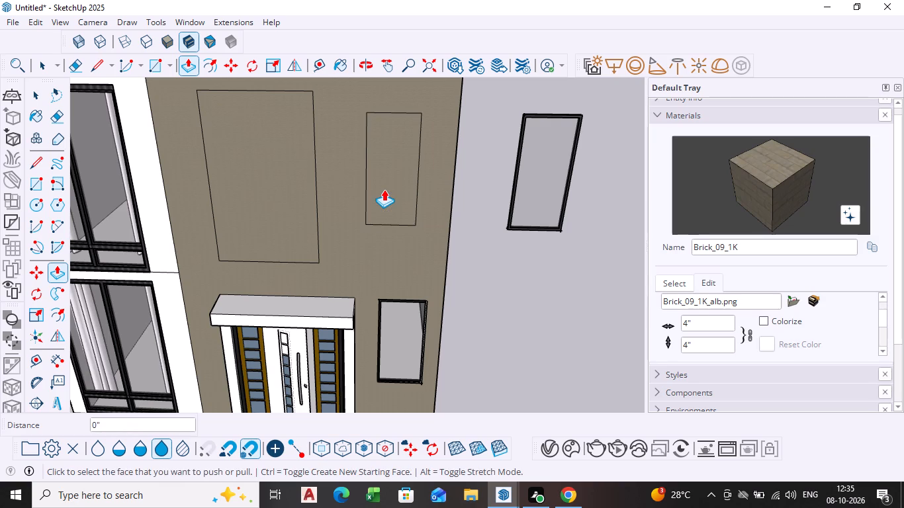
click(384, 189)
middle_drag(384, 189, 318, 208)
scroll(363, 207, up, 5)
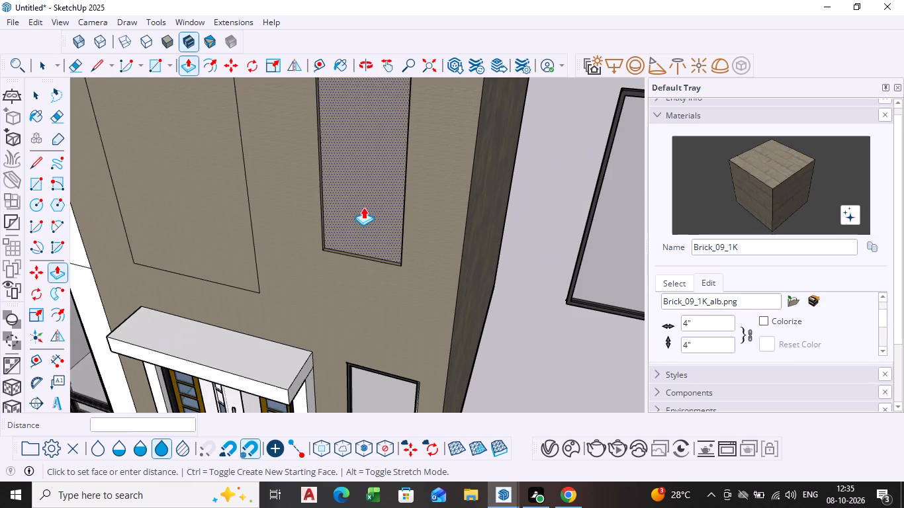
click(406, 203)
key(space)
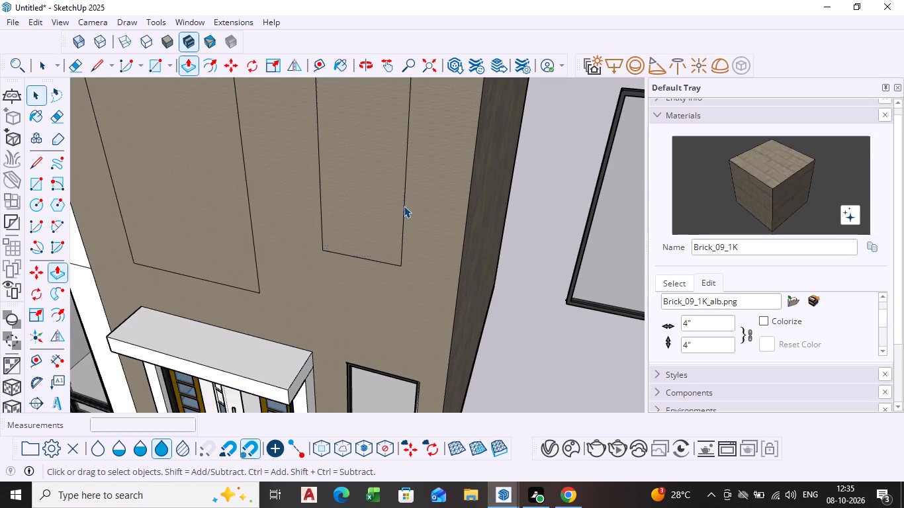
Delete the small rectangular face on the upper-storey wall to open a window hole.
click(397, 206)
key(Delete)
Move the spare window frame beside the entrance block about 6' 10" sideways into the upper-storey window opening.
scroll(389, 228, down, 4)
middle_drag(389, 229, 390, 230)
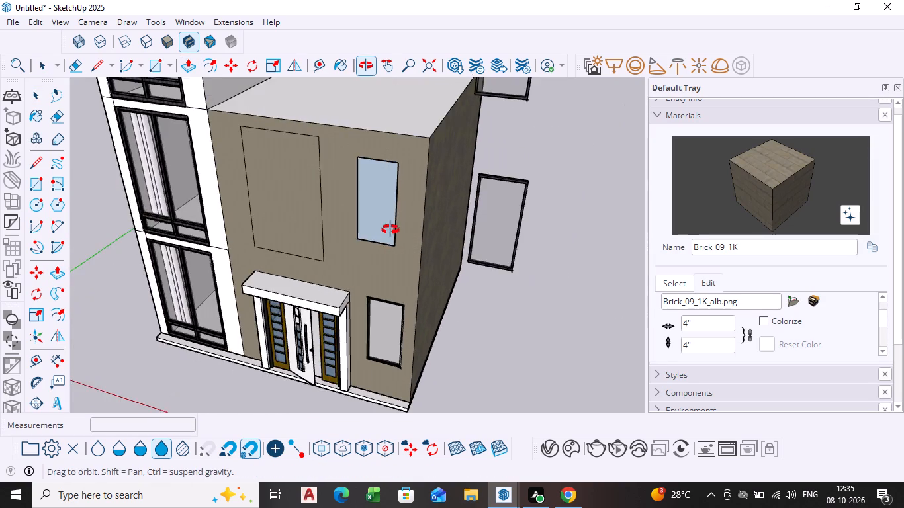
middle_drag(390, 230, 468, 192)
scroll(490, 219, up, 4)
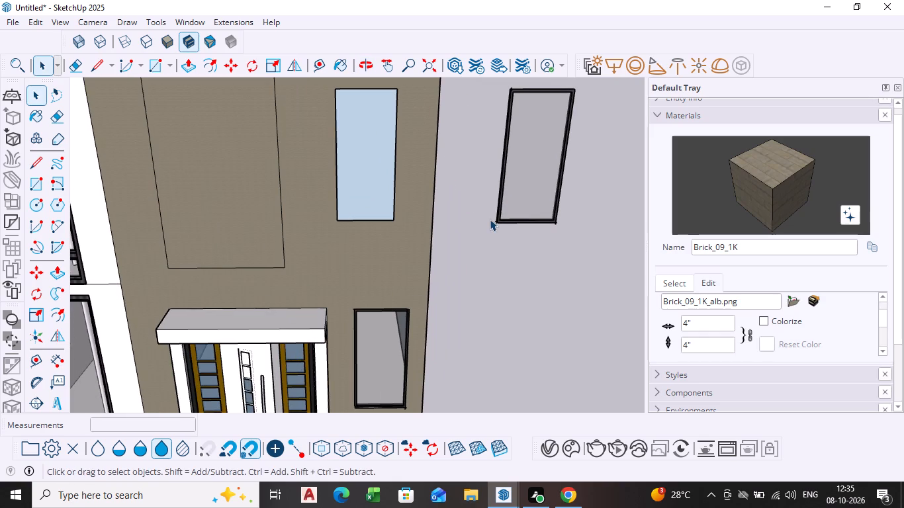
click(497, 223)
scroll(497, 223, up, 4)
key(m)
drag(496, 223, 480, 223)
scroll(268, 221, up, 4)
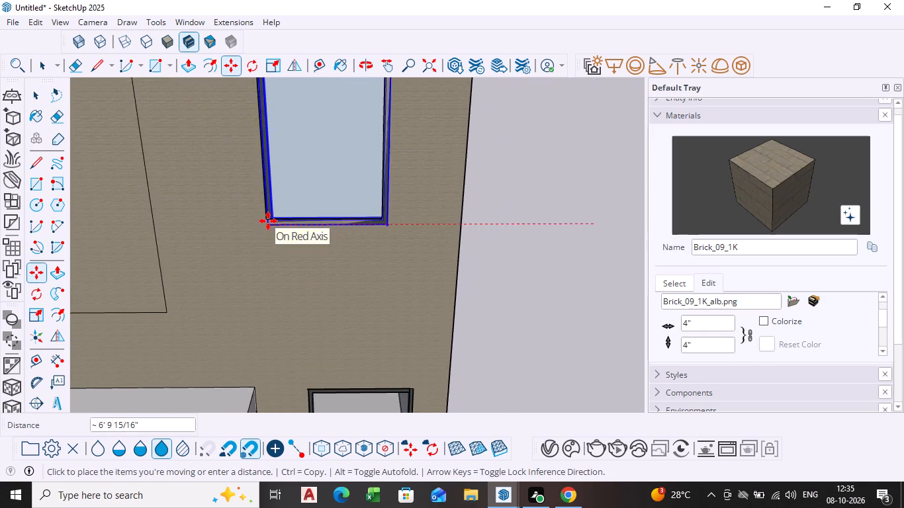
middle_drag(267, 220, 382, 210)
click(302, 226)
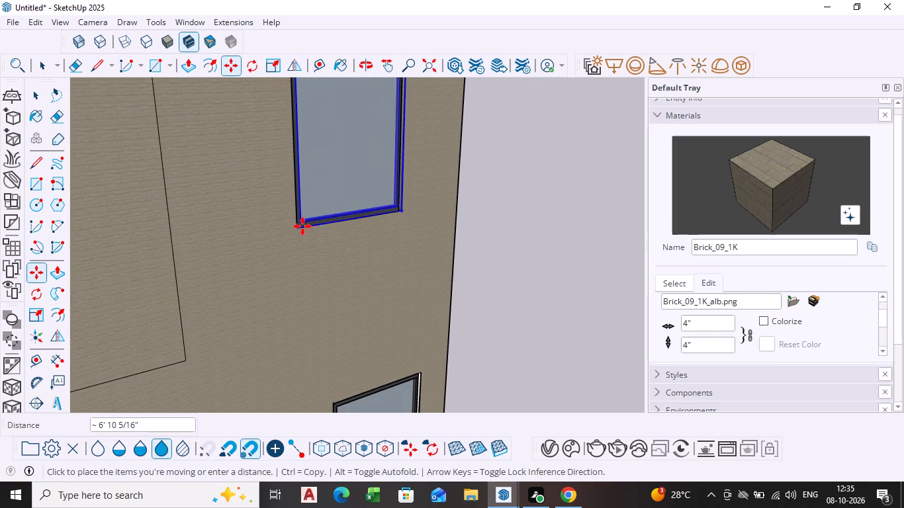
Scale the upper-storey window frame uniformly from its upper corner to about 0.98 so it fits the opening.
scroll(474, 237, down, 4)
middle_drag(474, 237, 250, 308)
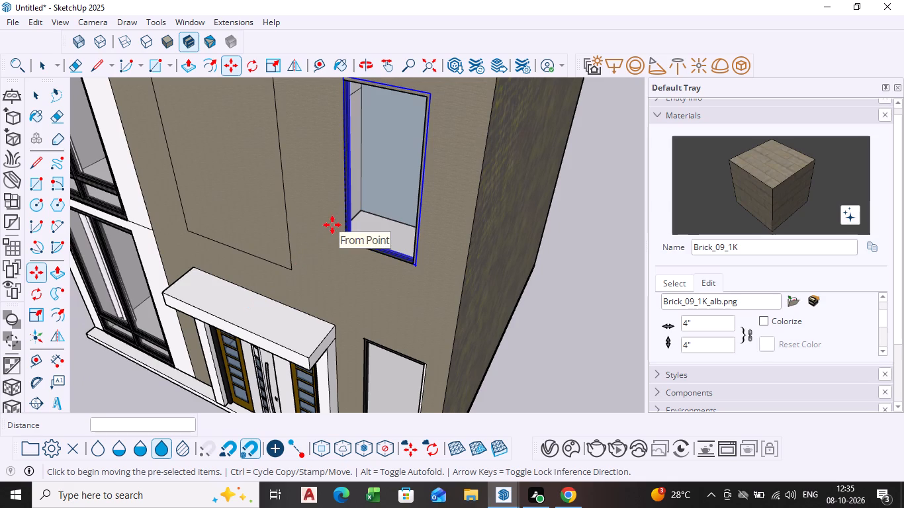
middle_drag(332, 225, 310, 309)
middle_drag(345, 220, 394, 172)
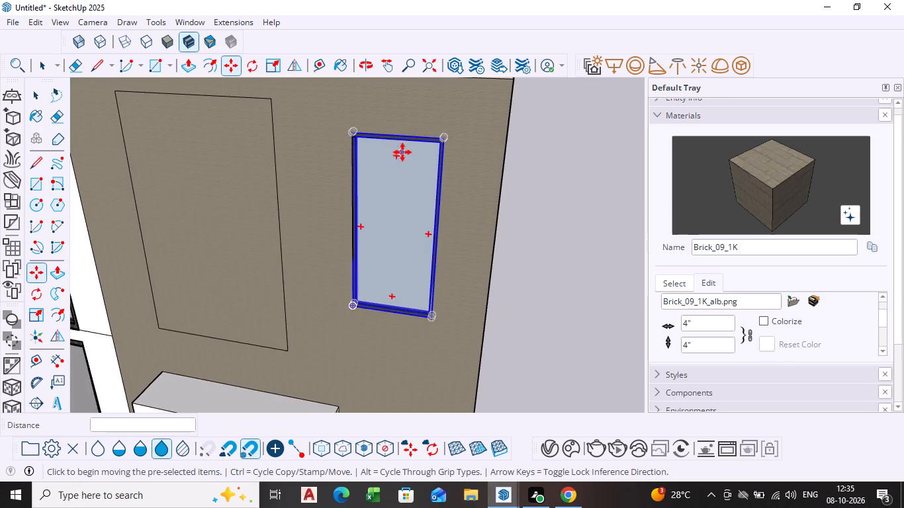
scroll(402, 149, up, 8)
middle_drag(403, 145, 400, 181)
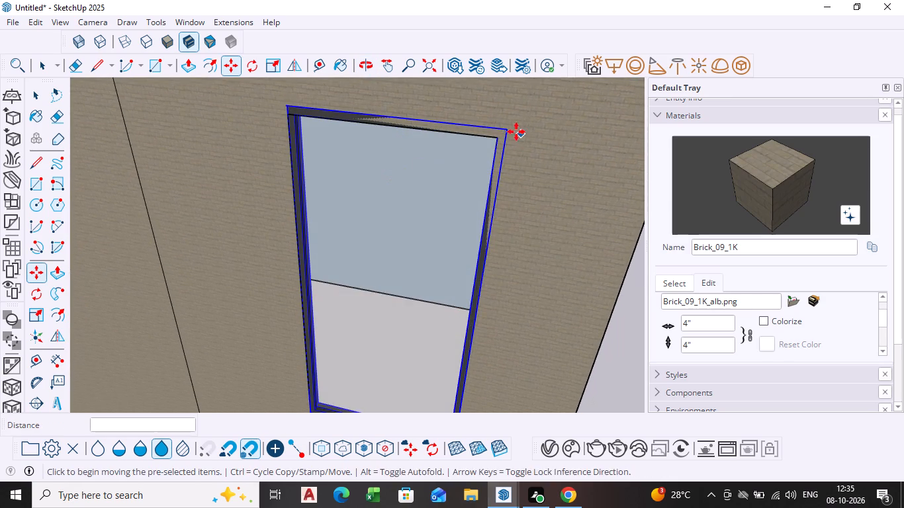
click(43, 317)
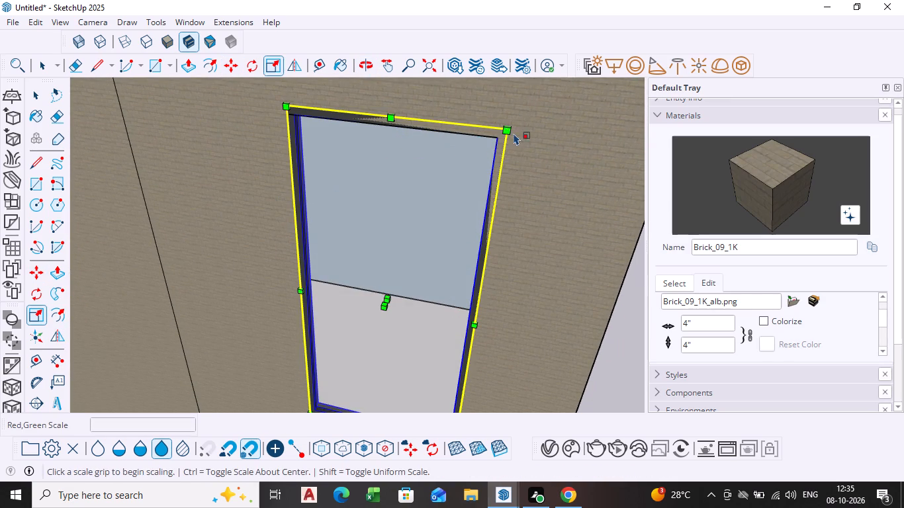
click(506, 127)
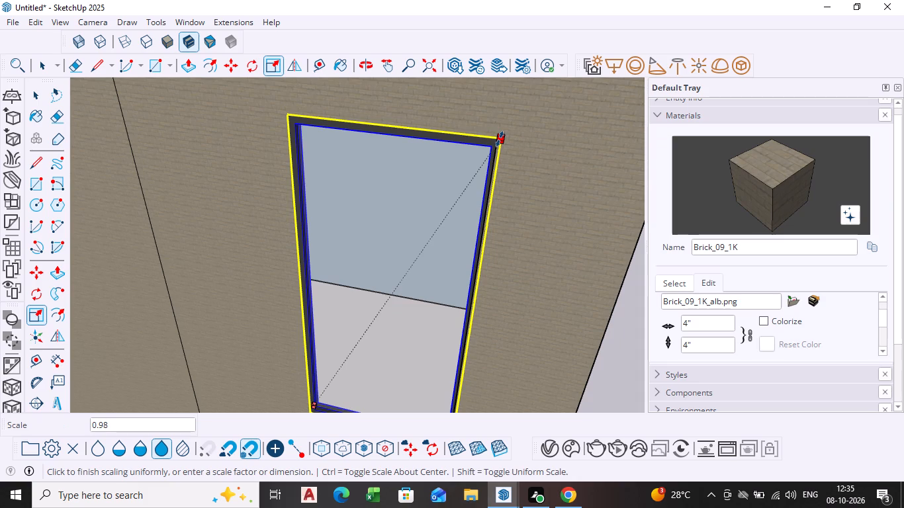
click(500, 139)
key(space)
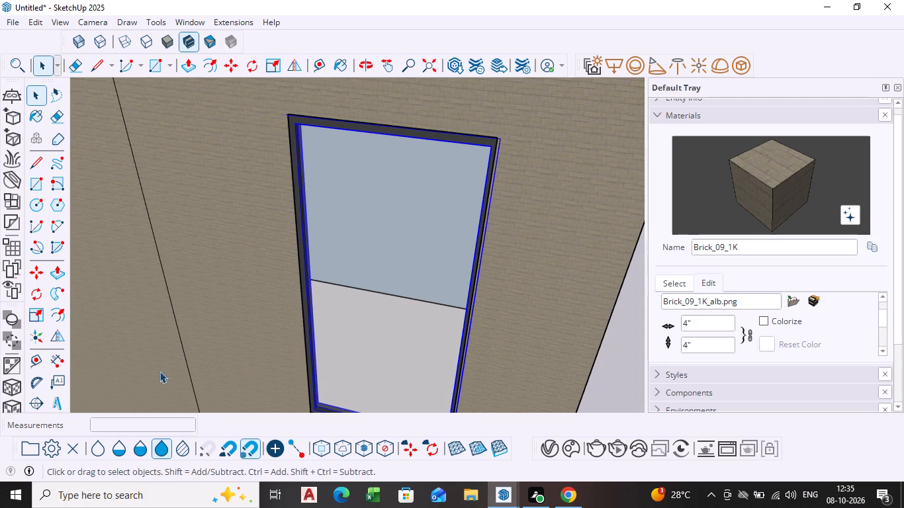
Scale only the depth of the upper-storey window frame to about 0.63.
click(41, 324)
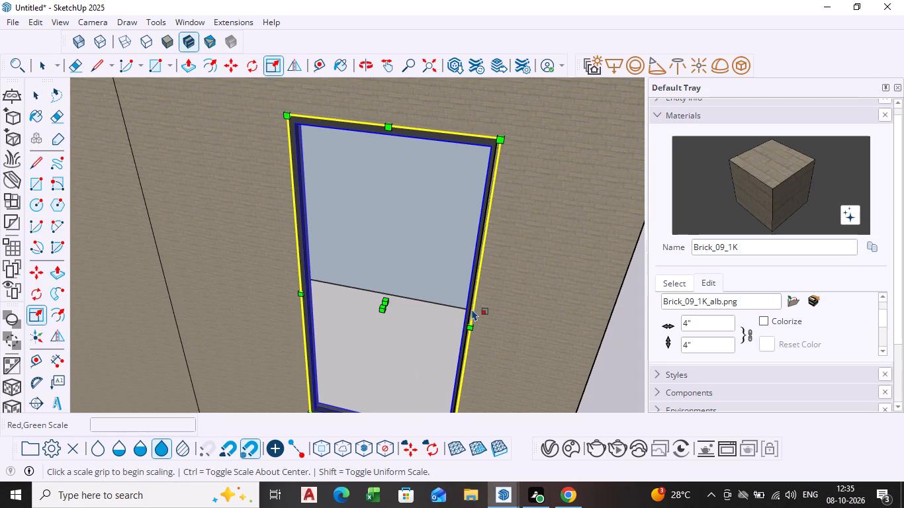
click(467, 321)
click(462, 321)
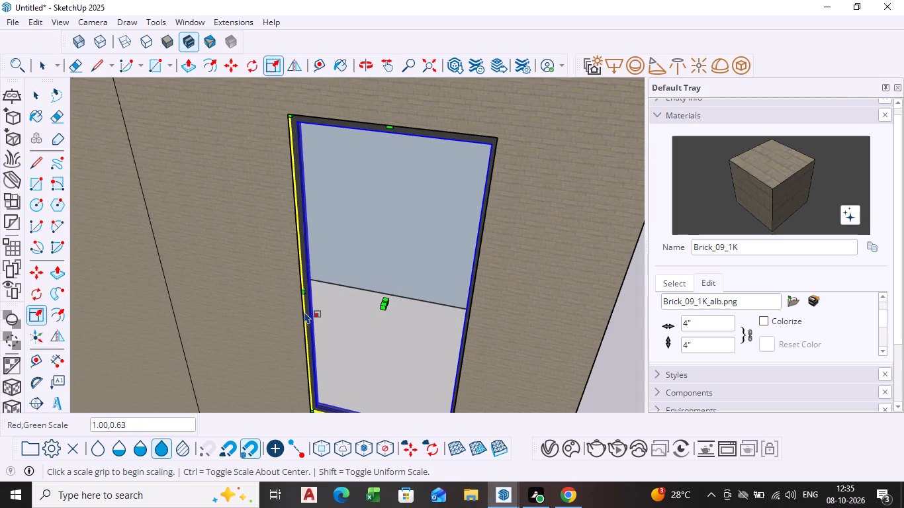
click(298, 293)
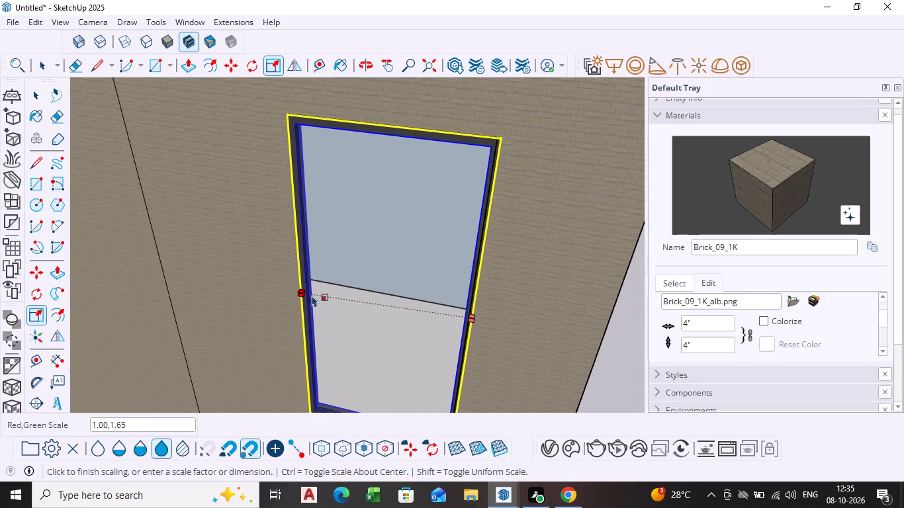
key(Escape)
Rescale the upper-storey window frame's depth from its opposite face so it sits within the wall opening.
middle_drag(292, 306, 353, 294)
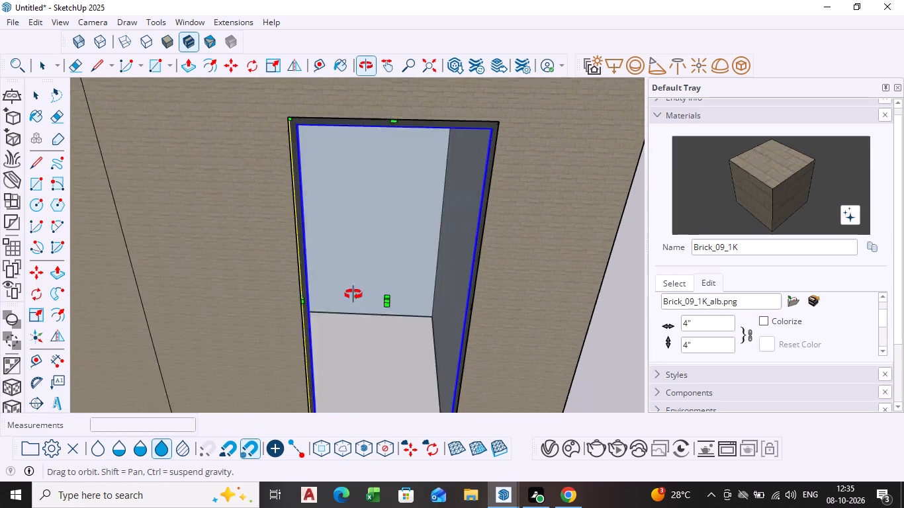
middle_drag(353, 294, 409, 275)
scroll(289, 318, up, 4)
click(315, 310)
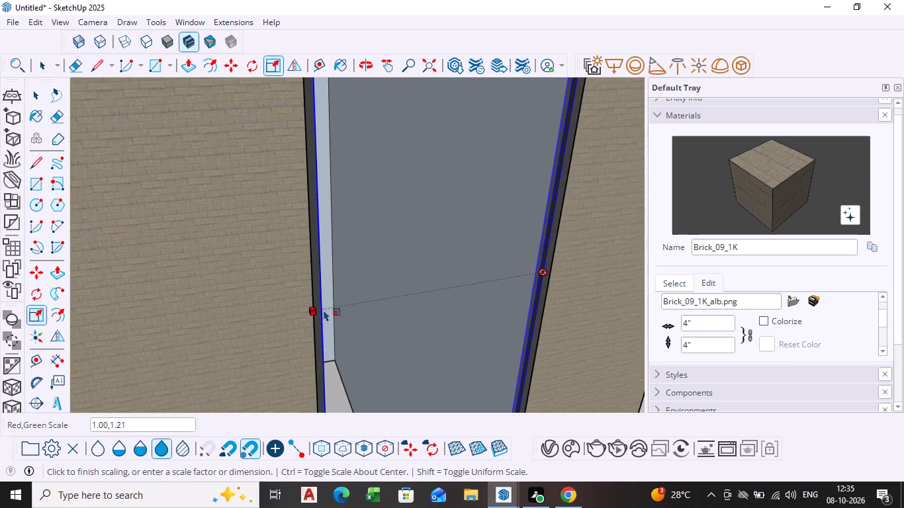
click(329, 297)
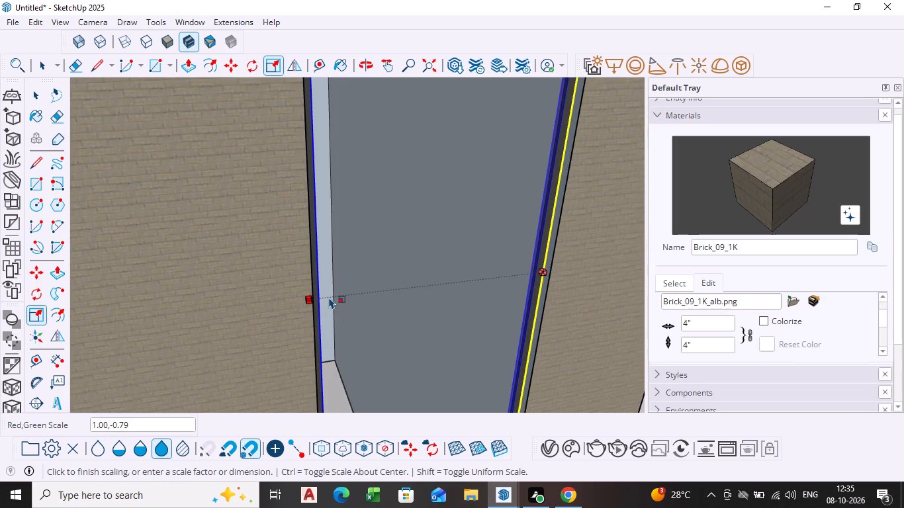
scroll(361, 303, down, 5)
click(586, 317)
key(space)
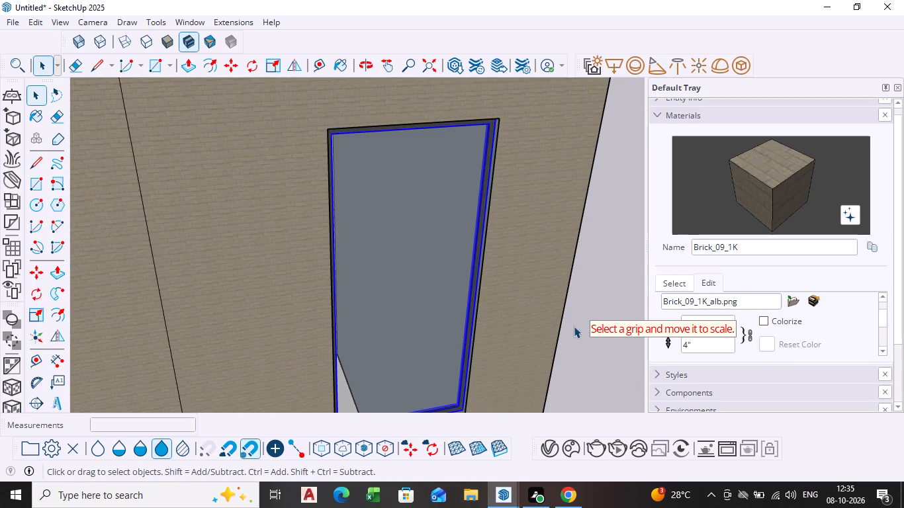
Stretch the upper-storey window frame slightly sideways to close the gap at the opening edge nearest the large wall rectangle.
scroll(570, 329, down, 3)
middle_drag(528, 353, 392, 270)
scroll(396, 304, up, 4)
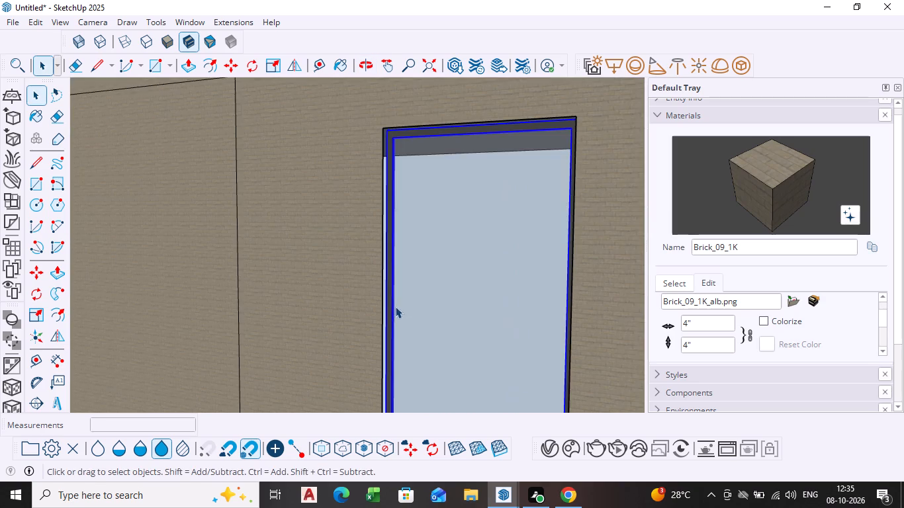
middle_drag(395, 306, 418, 321)
scroll(368, 317, up, 9)
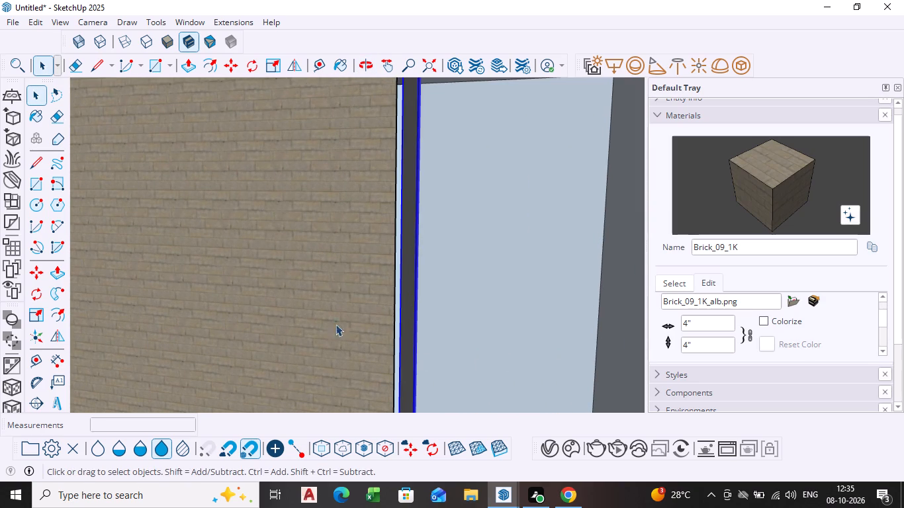
click(38, 320)
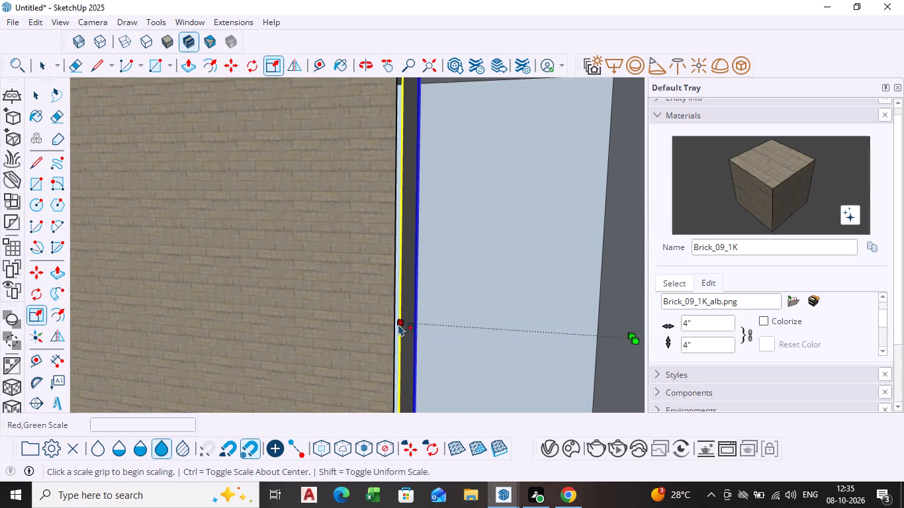
click(398, 324)
click(397, 321)
scroll(396, 322, down, 20)
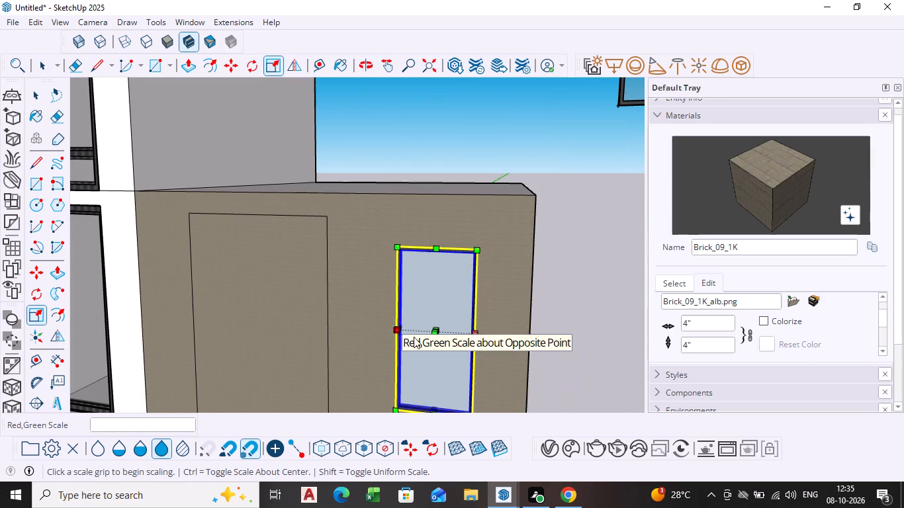
key(space)
click(584, 313)
Scale the upper-storey window frame's width to about 0.99 from its side nearest the entrance block's outer corner.
scroll(473, 346, down, 4)
middle_drag(473, 346, 432, 280)
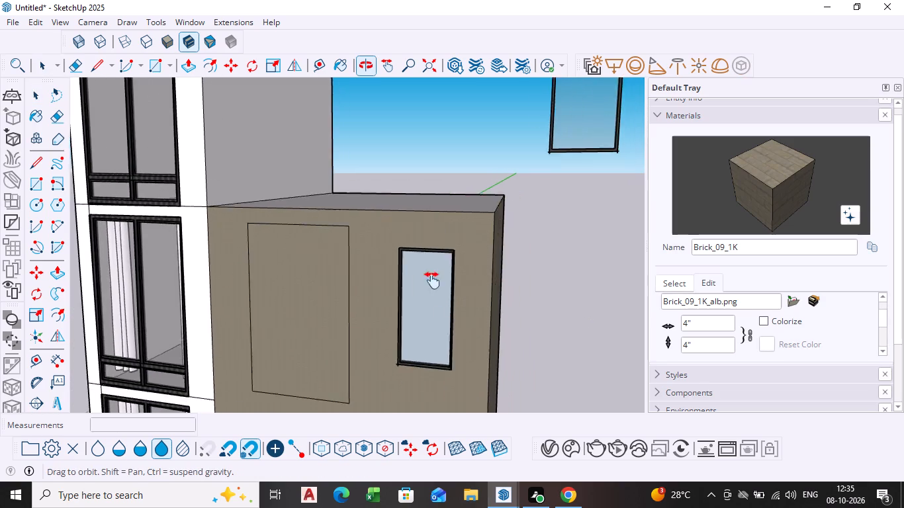
middle_drag(432, 280, 405, 232)
middle_drag(401, 249, 448, 263)
scroll(400, 250, down, 1)
scroll(441, 259, up, 8)
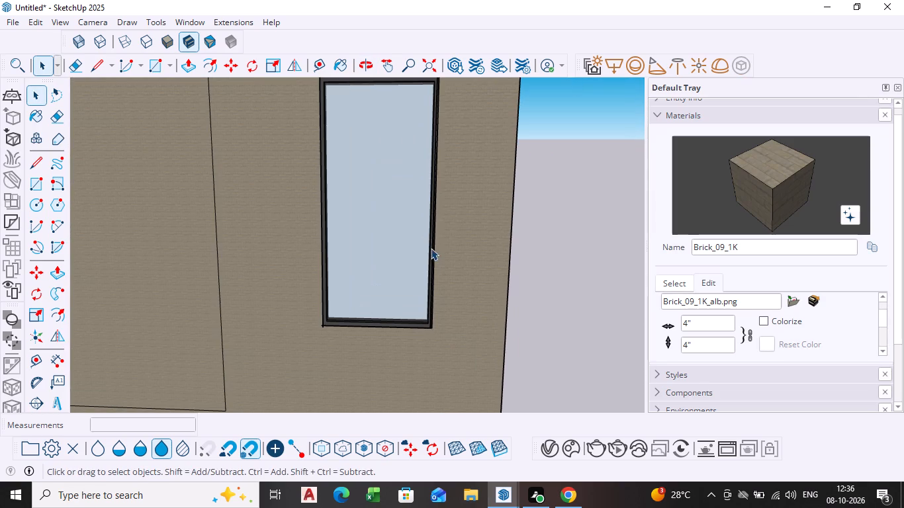
click(41, 309)
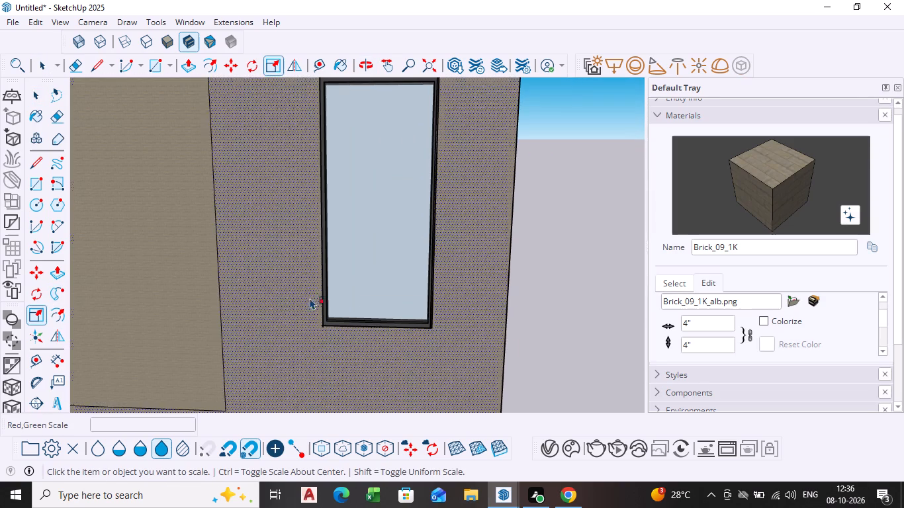
click(432, 231)
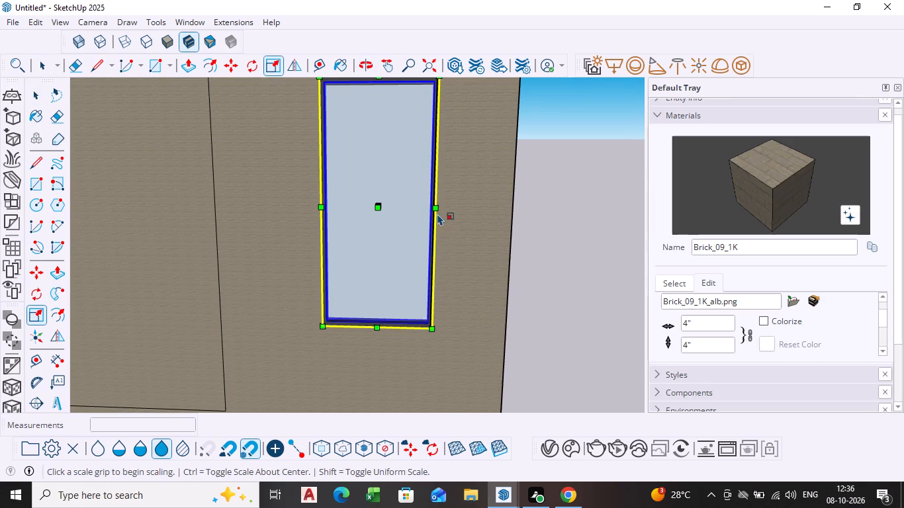
click(436, 207)
click(432, 207)
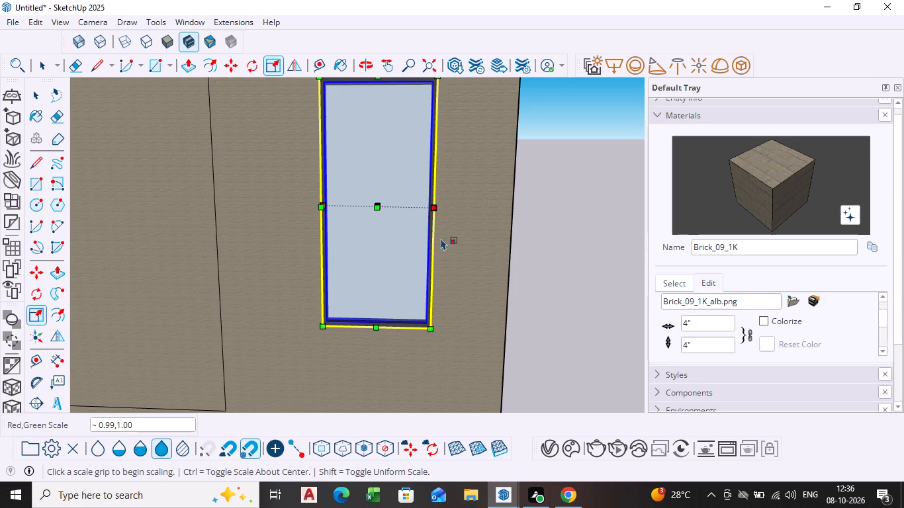
key(space)
click(566, 261)
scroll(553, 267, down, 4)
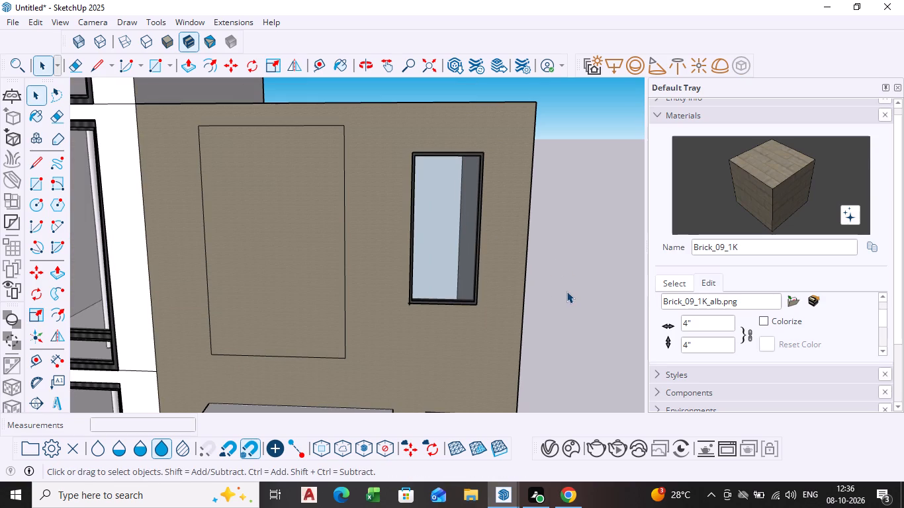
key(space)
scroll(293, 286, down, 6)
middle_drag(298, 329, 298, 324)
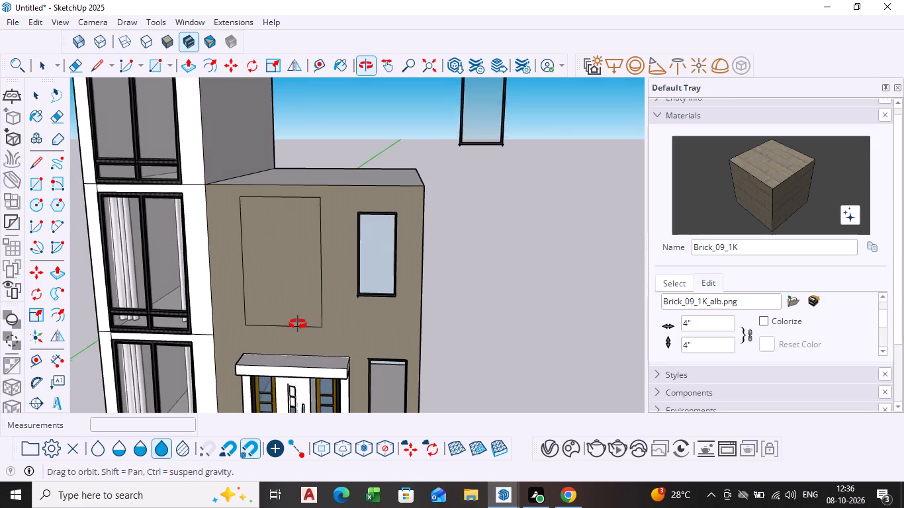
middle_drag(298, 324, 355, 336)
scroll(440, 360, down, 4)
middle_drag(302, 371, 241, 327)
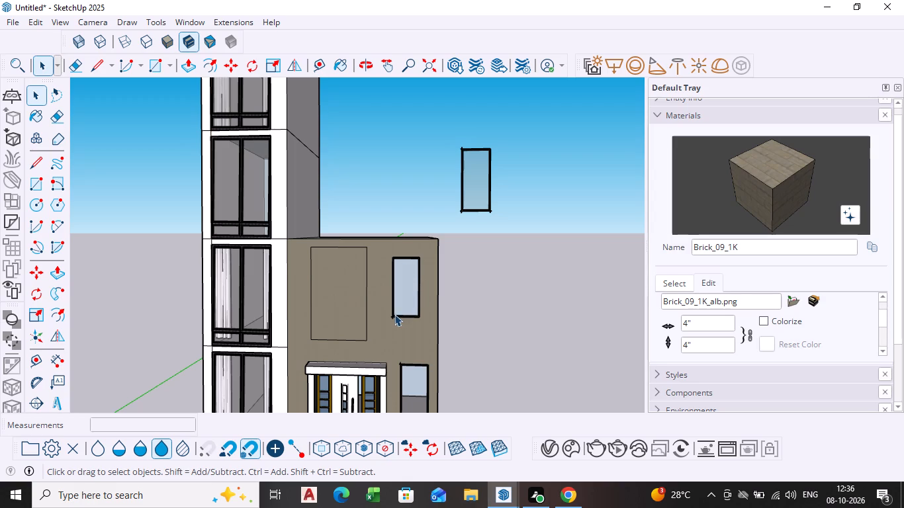
Delete the large rectangle's face on the entrance block's upper wall to open a hole above the door.
click(353, 311)
key(p)
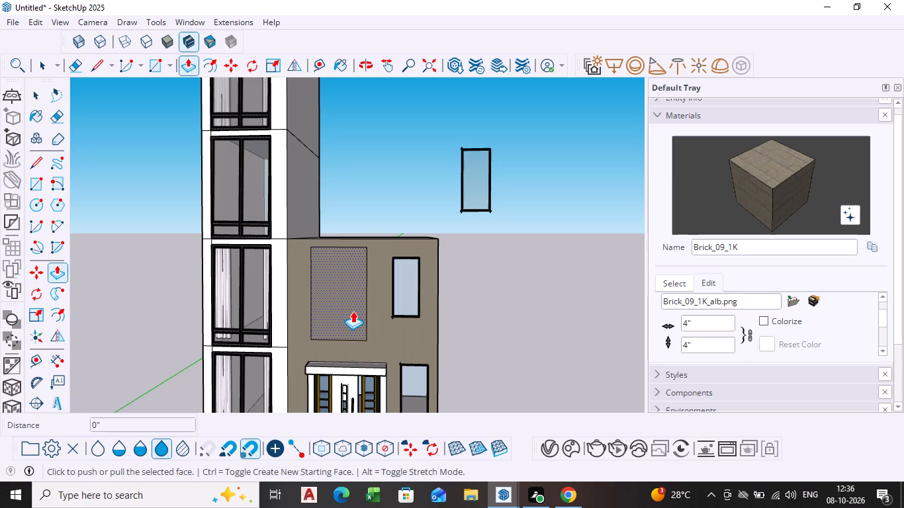
click(356, 307)
click(365, 306)
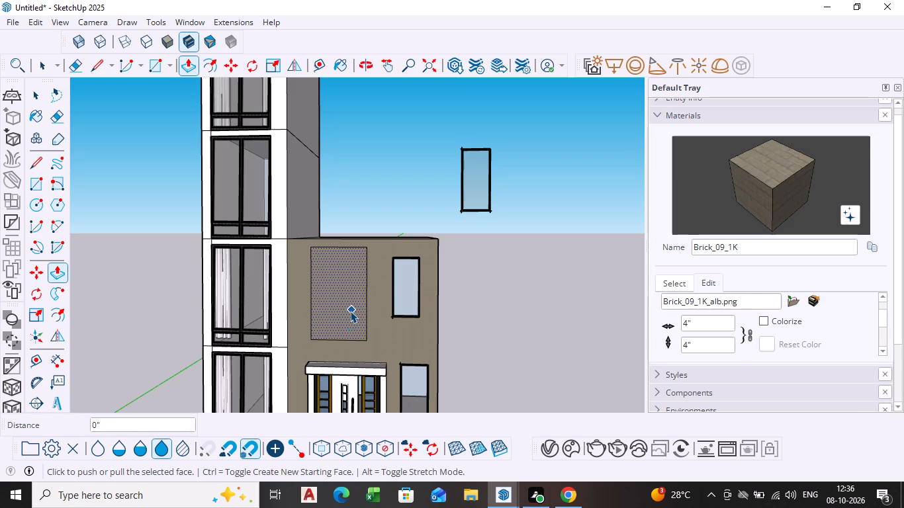
key(space)
click(350, 311)
key(Delete)
Copy the spare window frame floating beside the building to the large opening's lower corner nearest the tower.
middle_drag(349, 312, 377, 320)
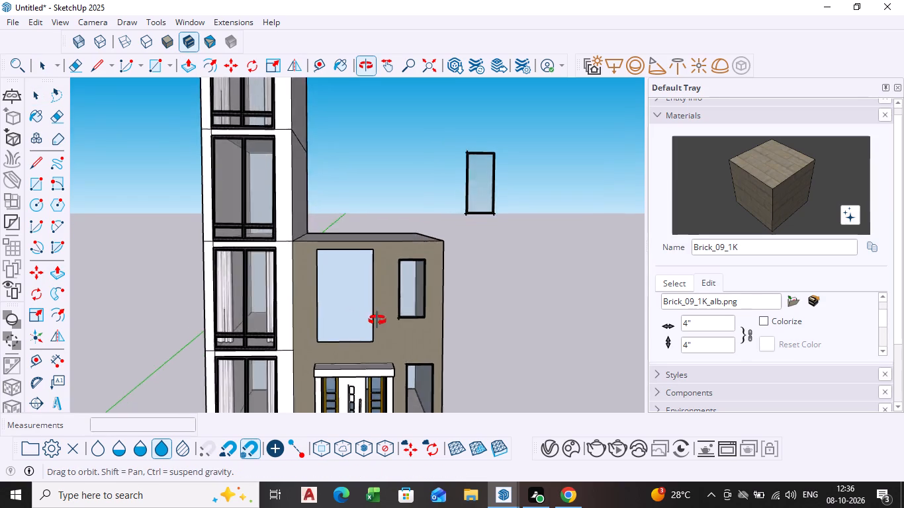
middle_drag(377, 320, 375, 372)
scroll(392, 327, up, 4)
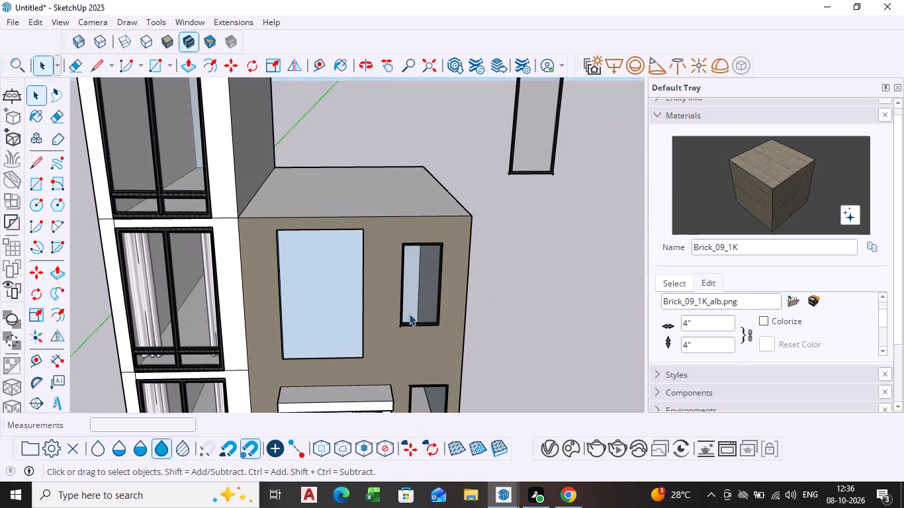
click(412, 312)
click(529, 148)
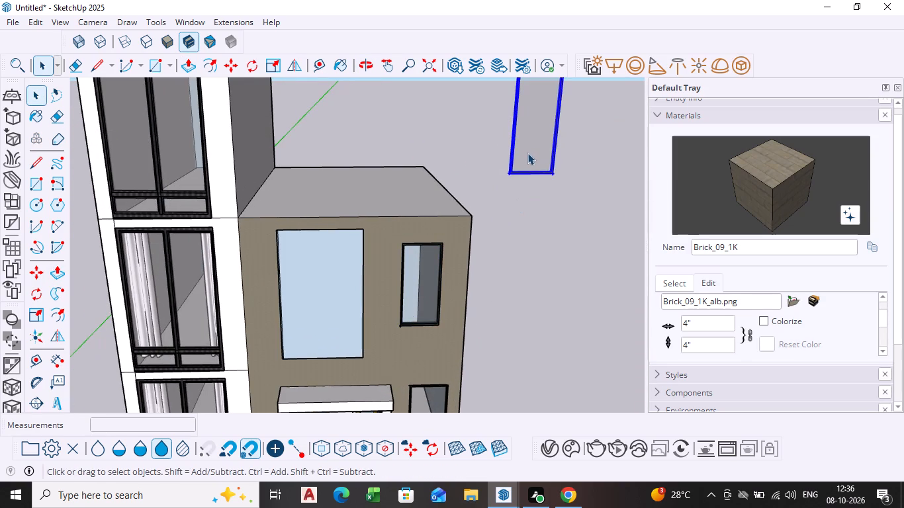
key(m)
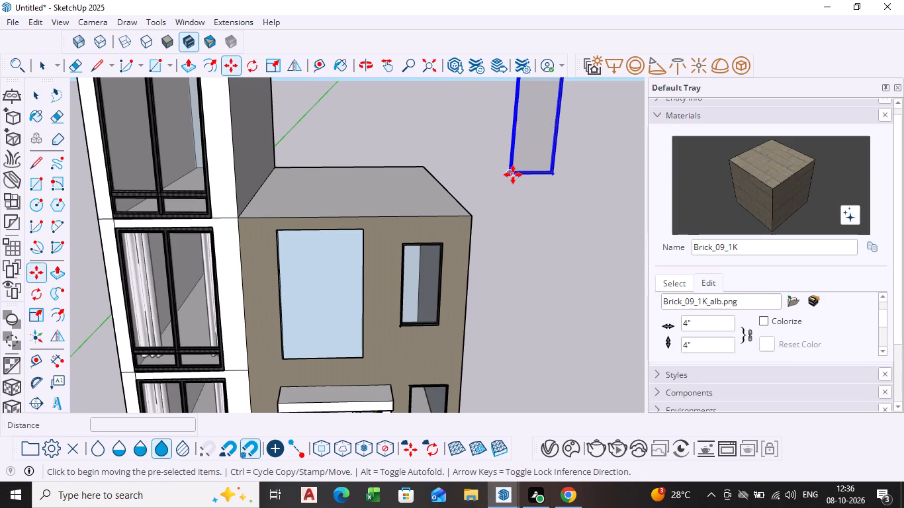
click(512, 175)
scroll(261, 374, up, 9)
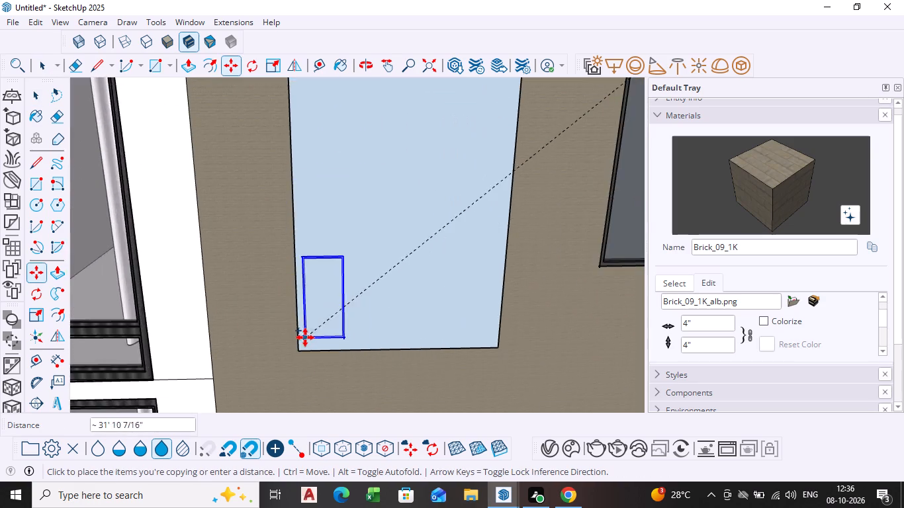
scroll(309, 338, up, 4)
scroll(285, 391, down, 4)
middle_drag(285, 391, 270, 387)
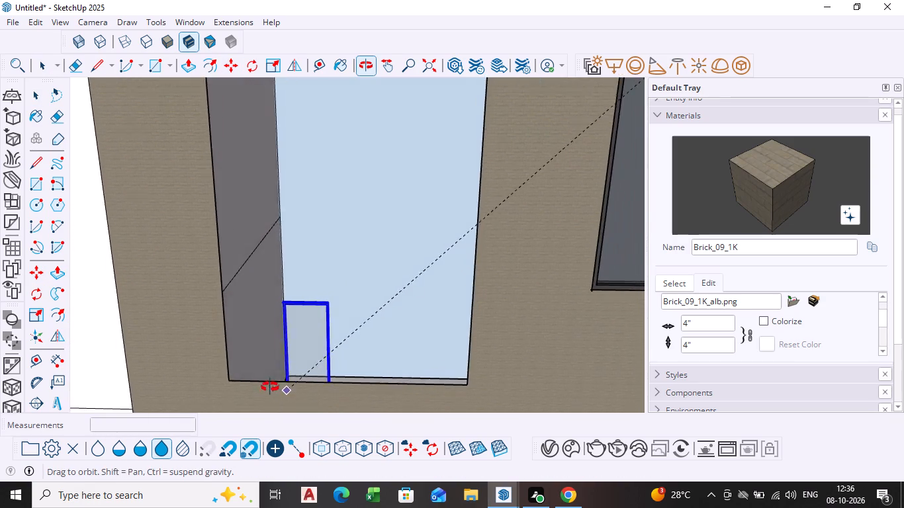
middle_drag(270, 387, 284, 368)
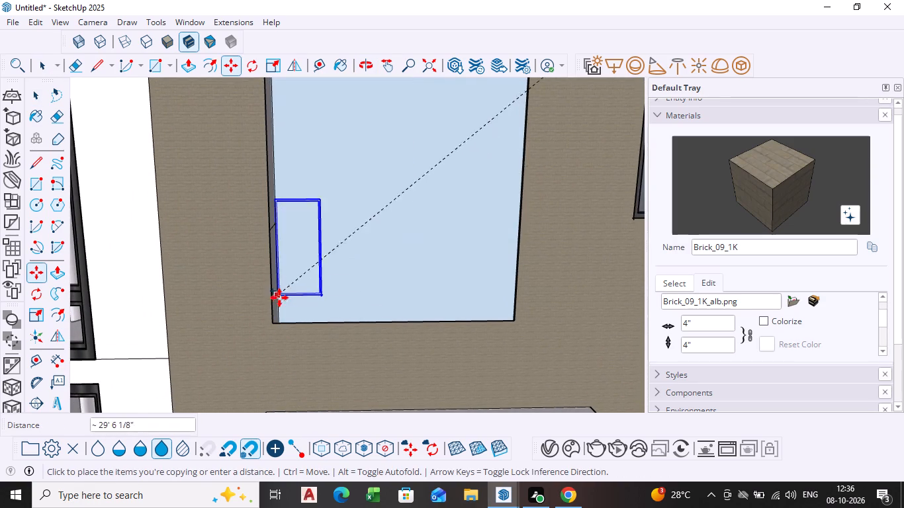
scroll(277, 305, up, 4)
scroll(251, 372, down, 2)
middle_drag(251, 372, 241, 302)
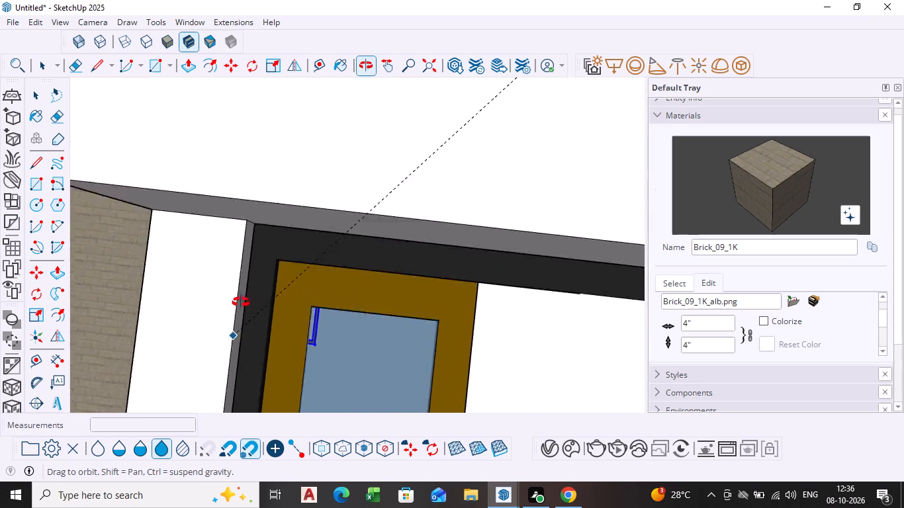
middle_drag(241, 302, 241, 332)
scroll(244, 310, down, 6)
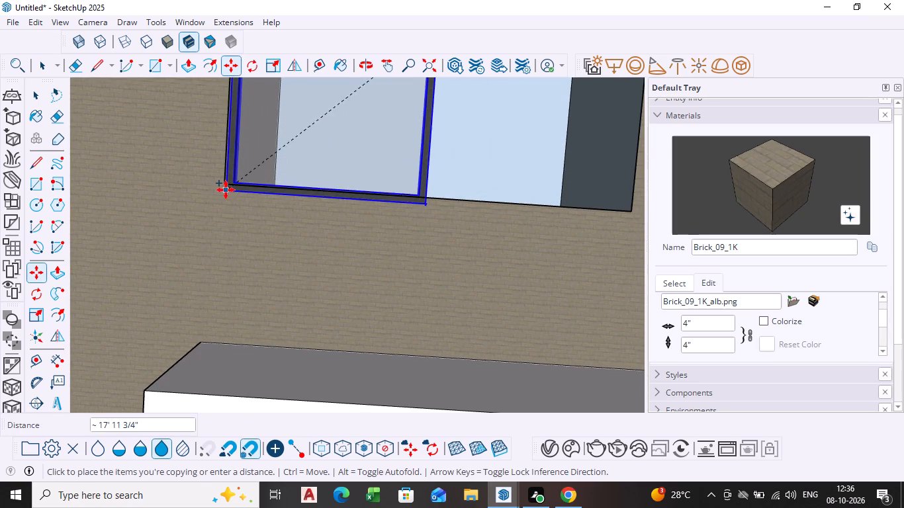
click(224, 185)
Scale only the copied window frame's width to about 2.00 toward the large opening's far side edge.
scroll(420, 200, down, 5)
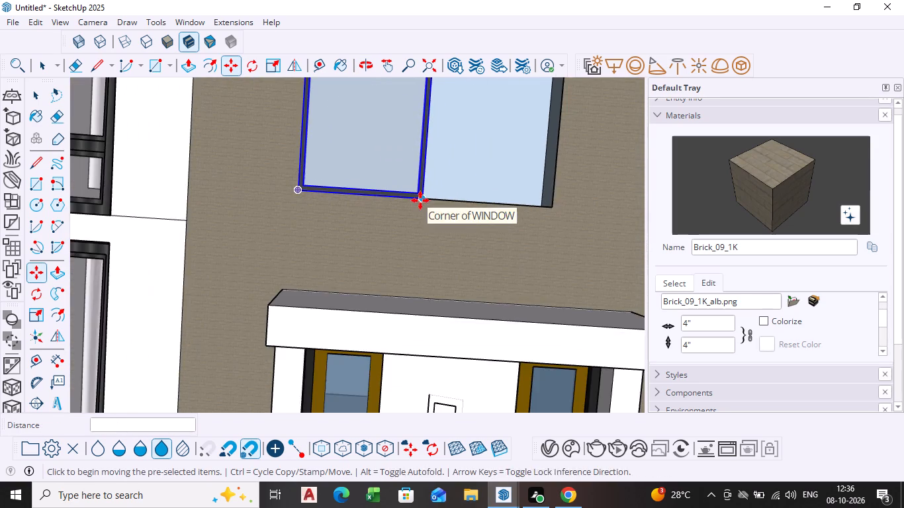
scroll(420, 200, down, 2)
middle_drag(420, 200, 221, 318)
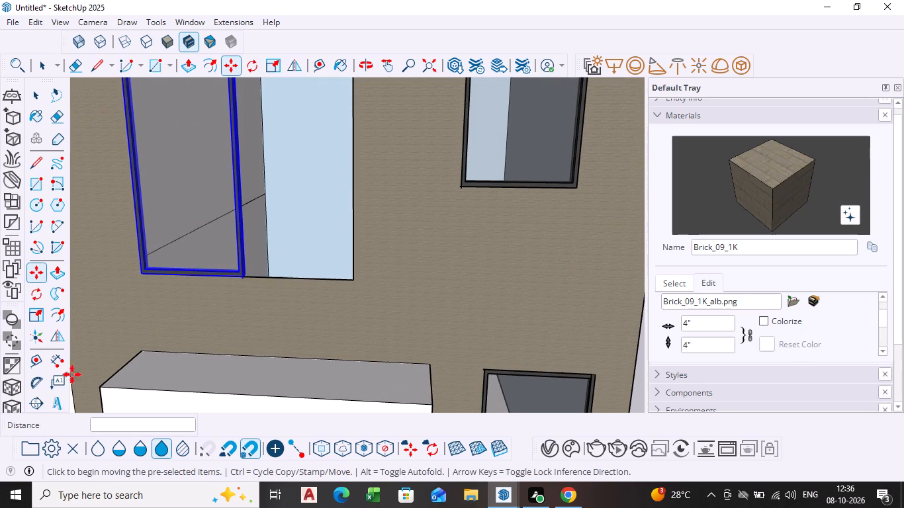
click(30, 304)
scroll(297, 208, down, 1)
middle_drag(297, 208, 269, 228)
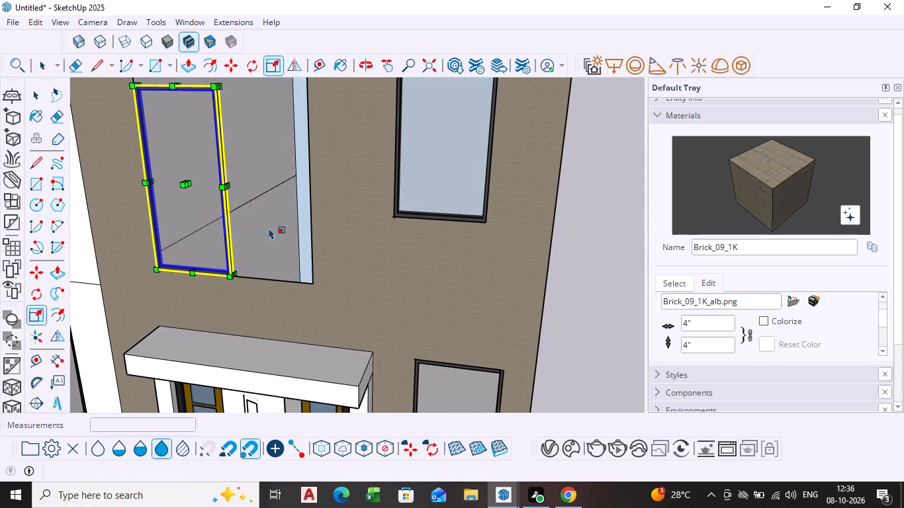
scroll(228, 209, down, 1)
middle_drag(228, 209, 188, 226)
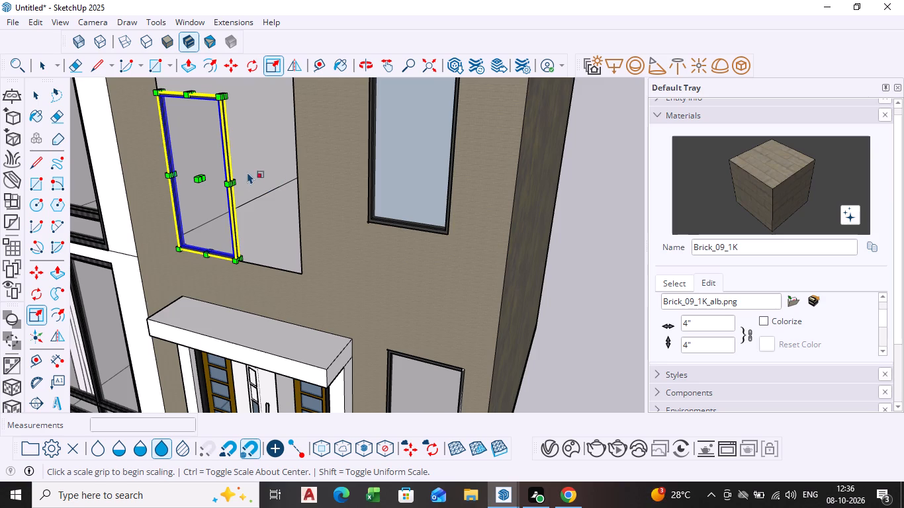
scroll(235, 184, up, 7)
click(218, 180)
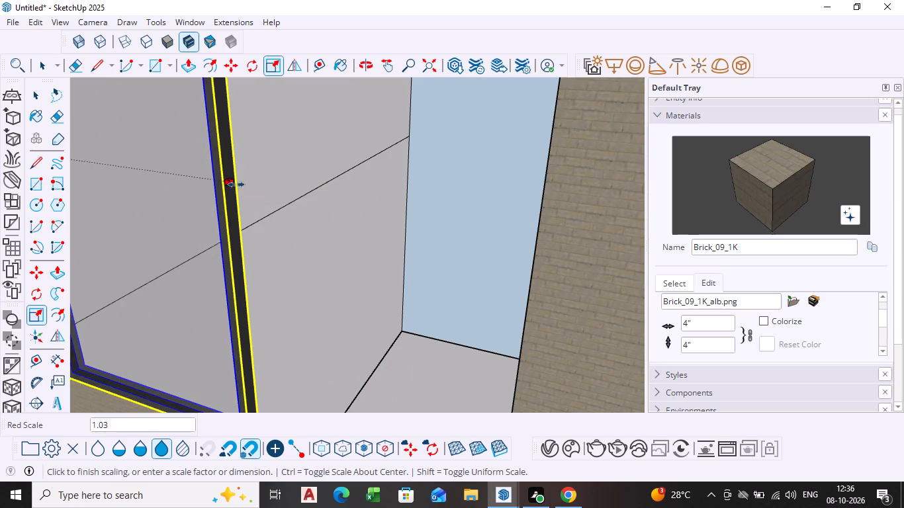
scroll(423, 196, down, 10)
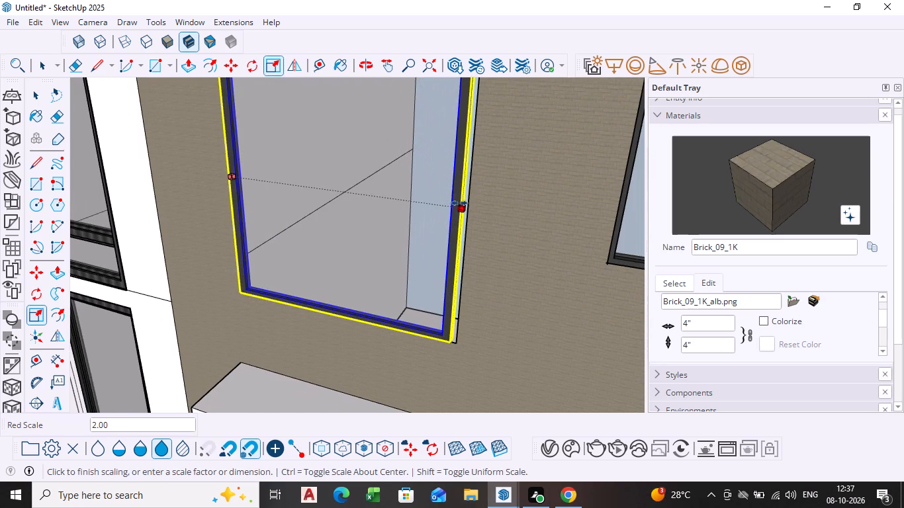
scroll(469, 205, up, 5)
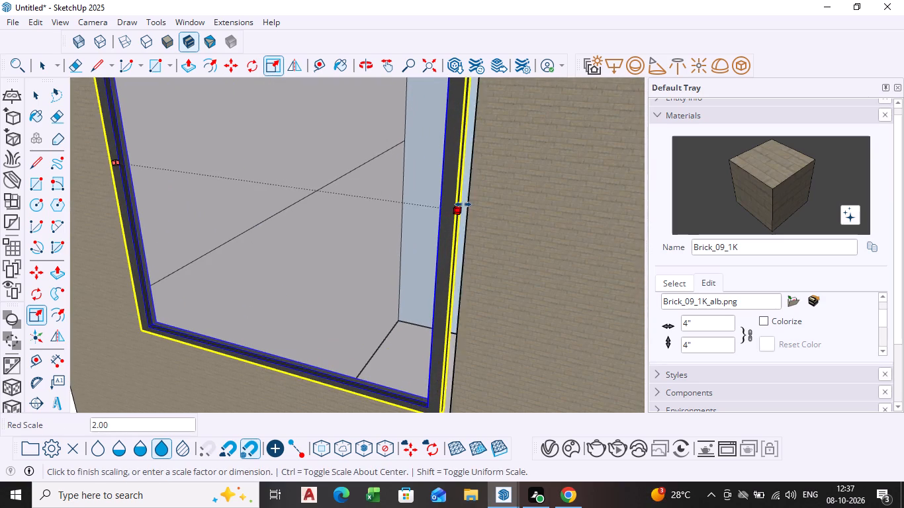
scroll(464, 206, up, 6)
click(464, 206)
Stretch the copied frame's width by a further 1.02 to close the gap at the opening's far side edge.
scroll(455, 220, down, 4)
scroll(467, 211, up, 4)
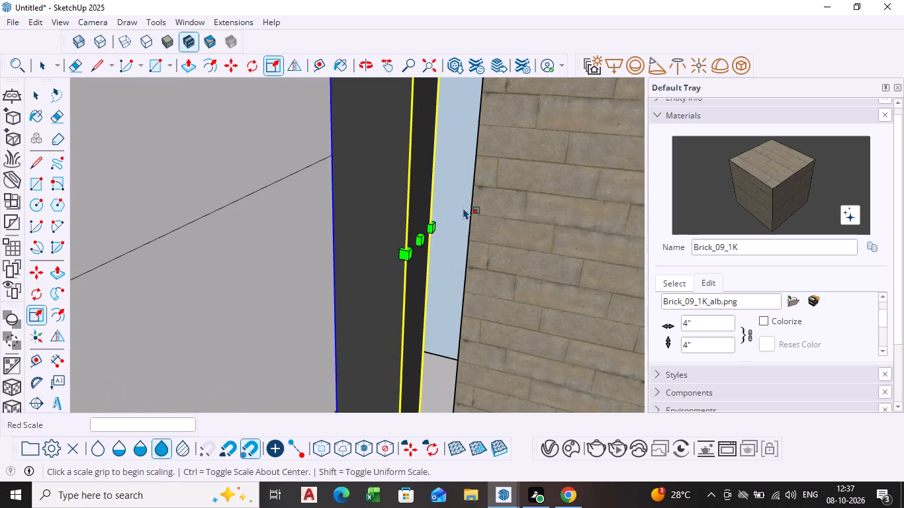
click(418, 237)
click(461, 238)
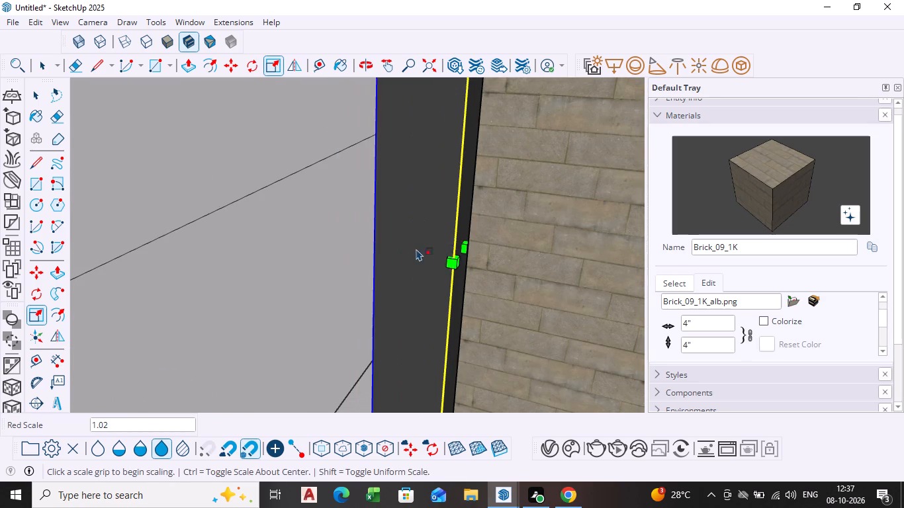
Scale the copied window frame's height to about 1.54 so it reaches the large opening's top edge, and clear the selection.
scroll(405, 246, down, 20)
scroll(405, 246, down, 7)
shift+middle_drag(367, 261, 367, 262)
shift+scroll(367, 261, down, 1)
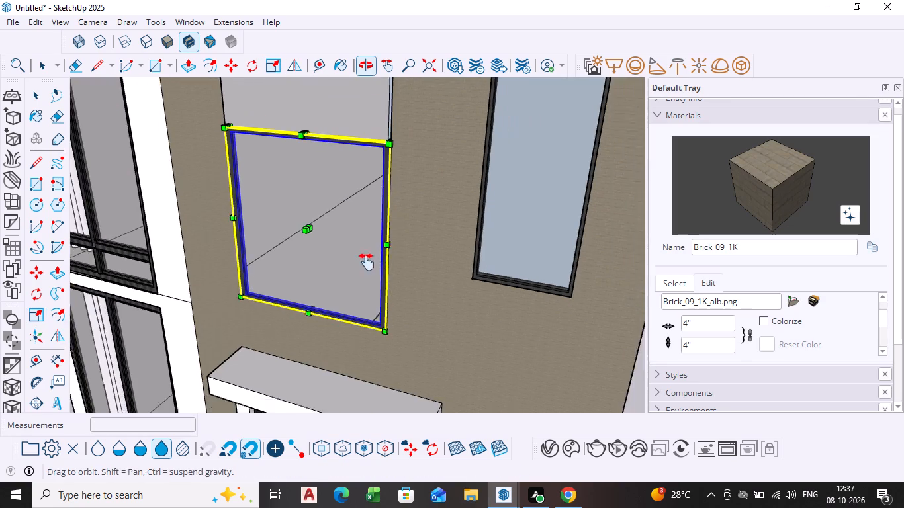
shift+middle_drag(367, 262, 461, 405)
scroll(420, 280, up, 4)
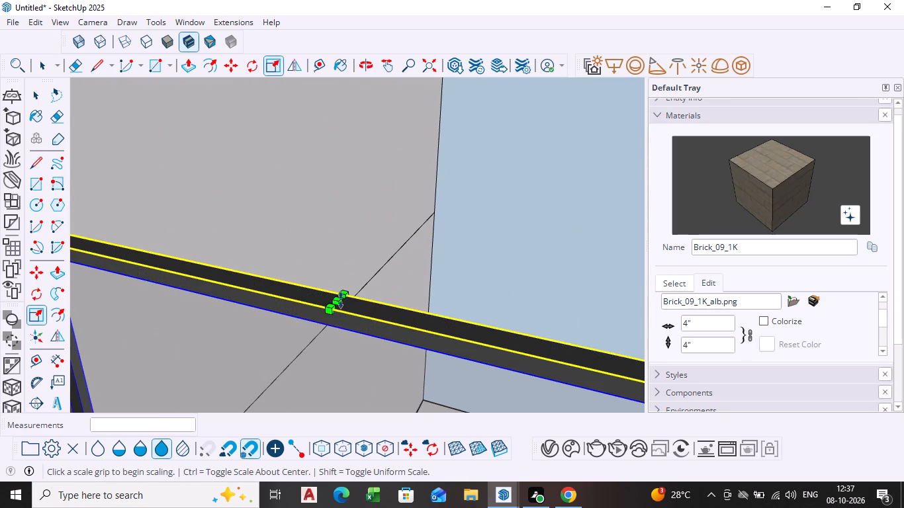
click(339, 301)
scroll(322, 201, down, 15)
shift+middle_drag(320, 201, 312, 251)
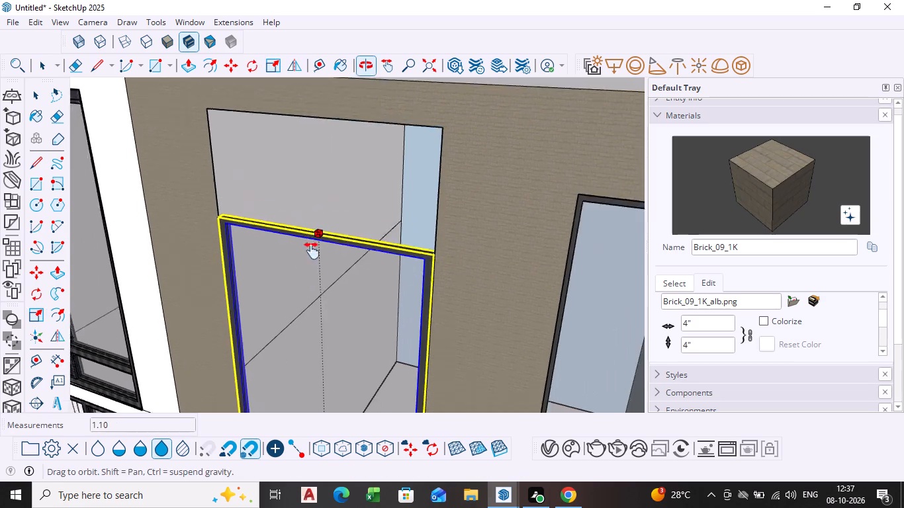
shift+middle_drag(312, 251, 295, 368)
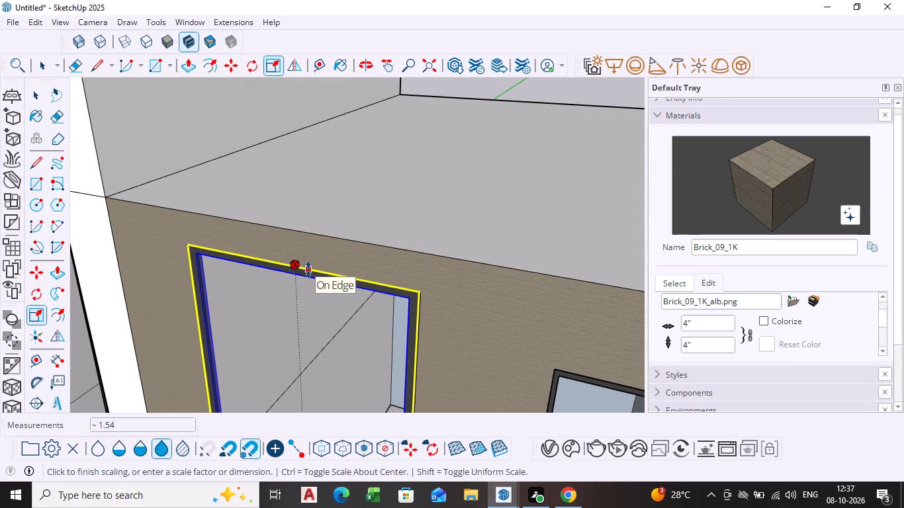
click(308, 270)
scroll(283, 269, down, 13)
key(space)
click(534, 271)
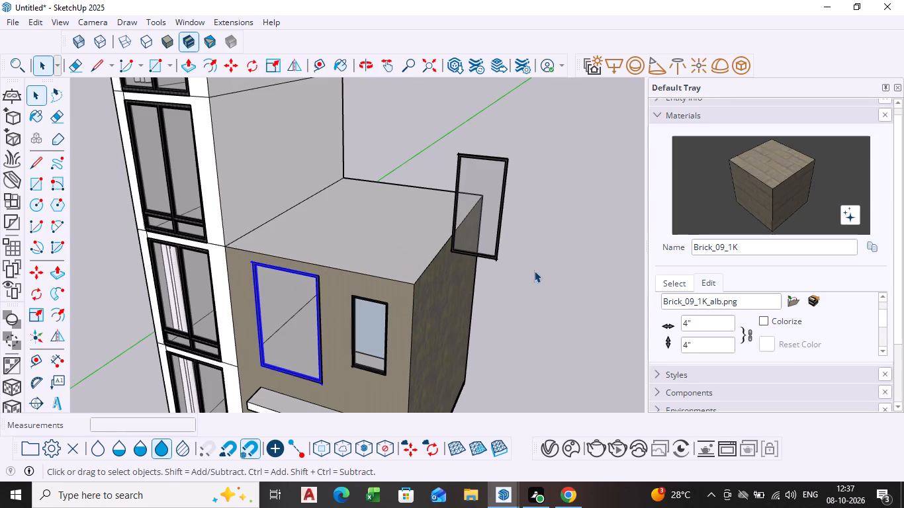
Examine the whole building's front with its fitted windows from eye-level and raised viewpoints.
scroll(425, 344, down, 4)
middle_drag(451, 283, 521, 183)
scroll(432, 284, down, 3)
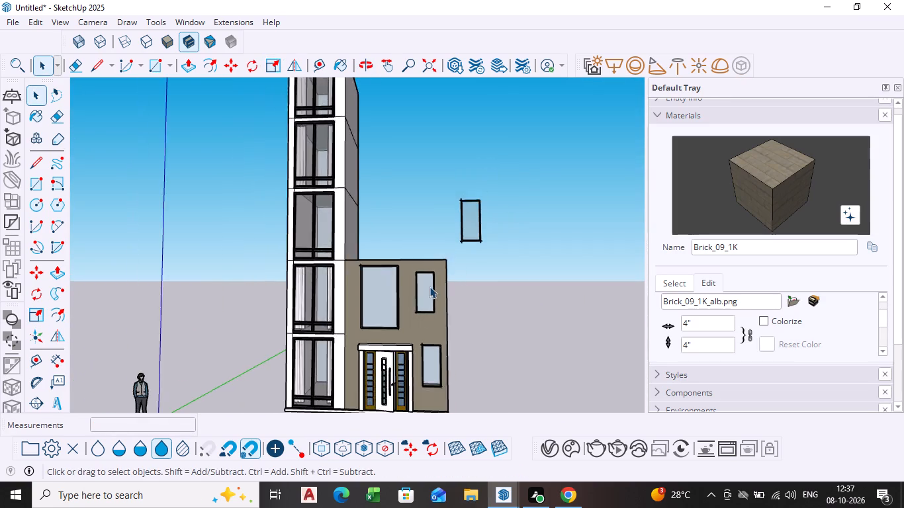
scroll(429, 286, down, 4)
middle_drag(411, 331, 422, 368)
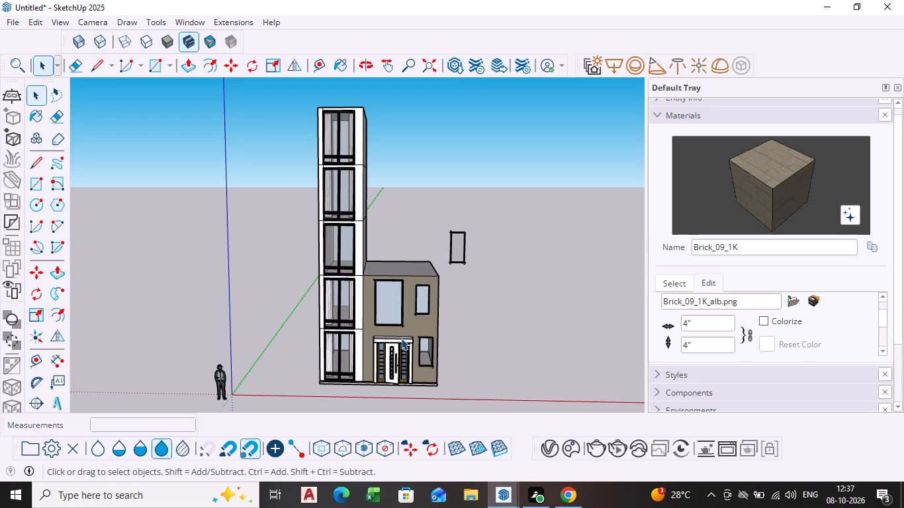
scroll(366, 318, down, 1)
middle_drag(290, 288, 289, 288)
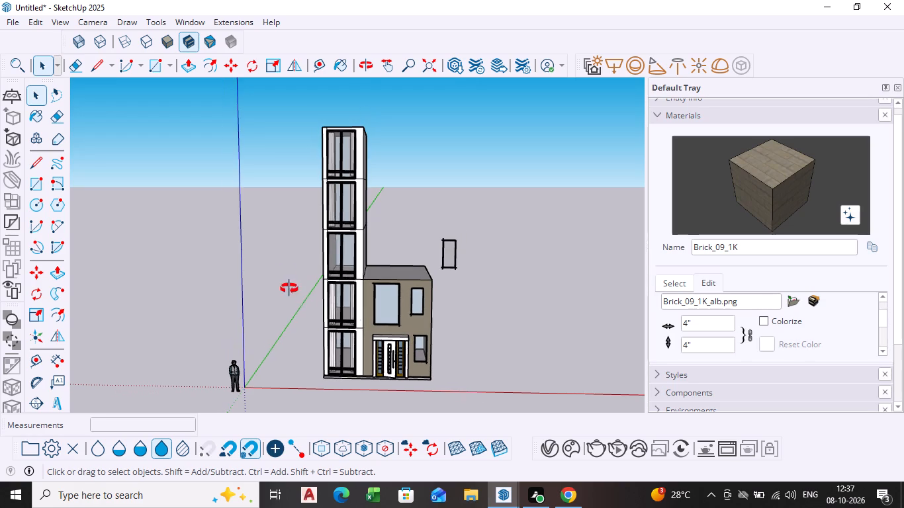
middle_drag(289, 288, 304, 215)
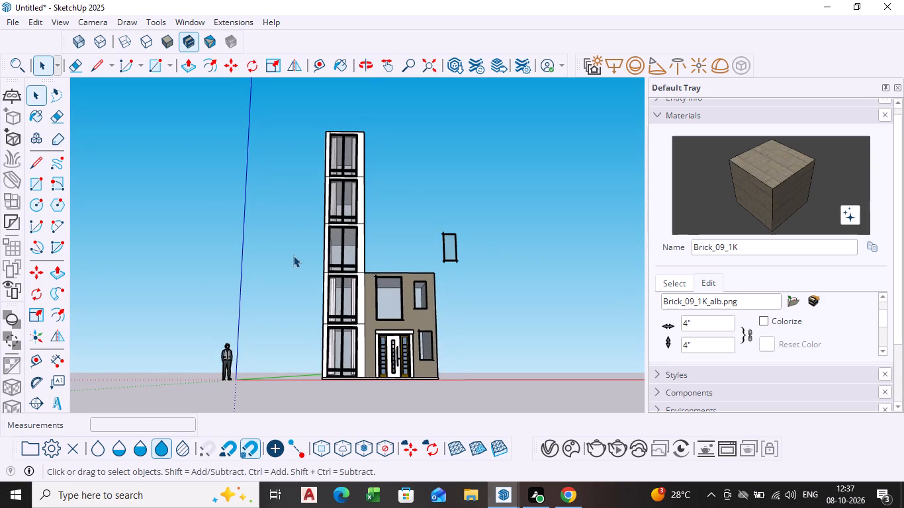
middle_drag(293, 255, 251, 405)
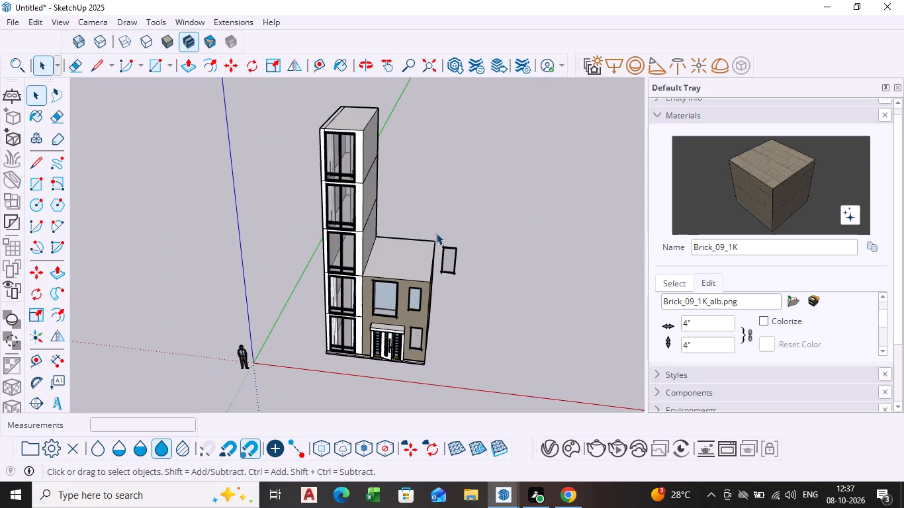
Move the spare window frame about 21' 3" farther away from the entrance block.
drag(436, 233, 465, 295)
key(m)
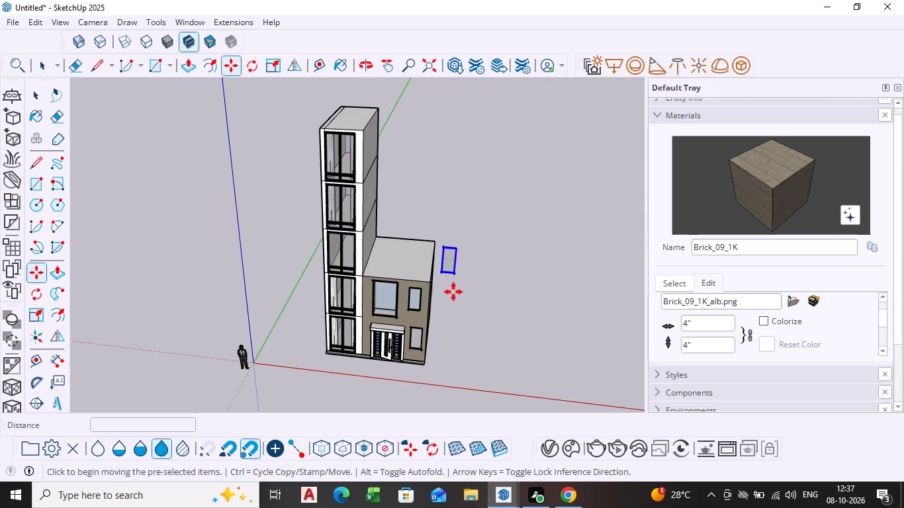
click(443, 270)
click(551, 273)
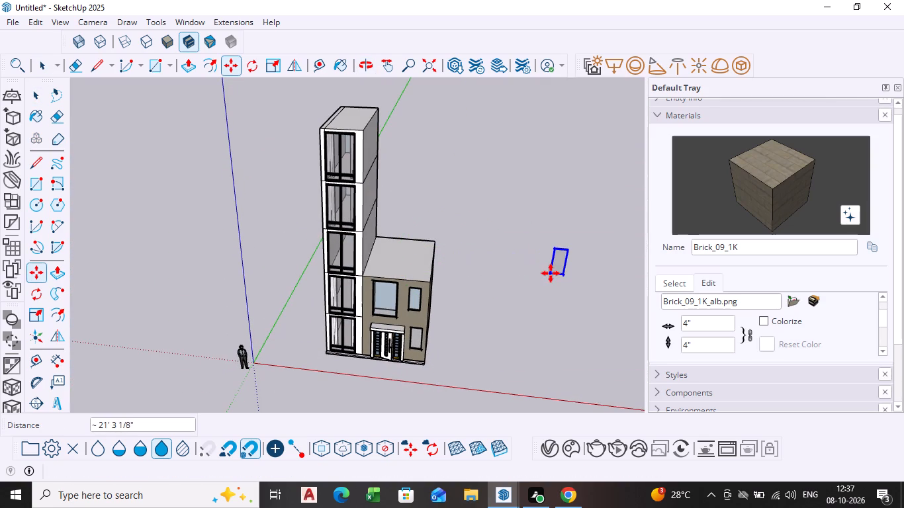
key(space)
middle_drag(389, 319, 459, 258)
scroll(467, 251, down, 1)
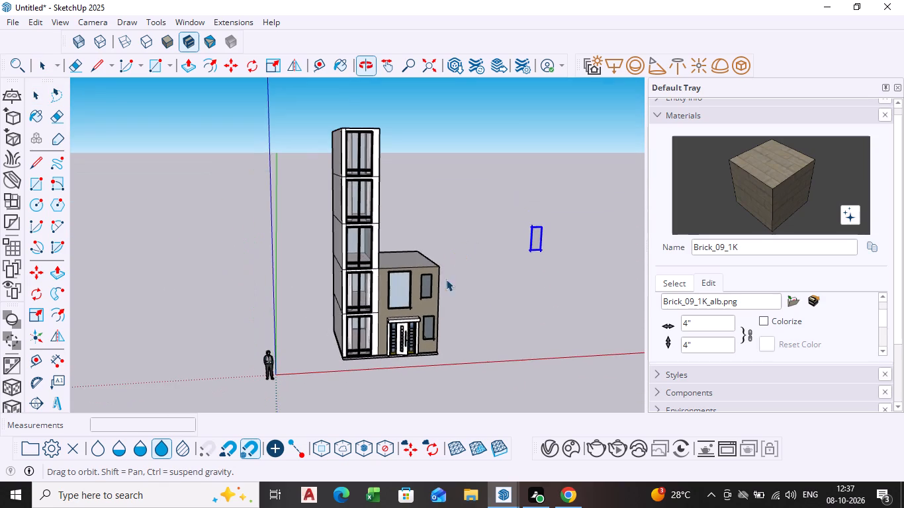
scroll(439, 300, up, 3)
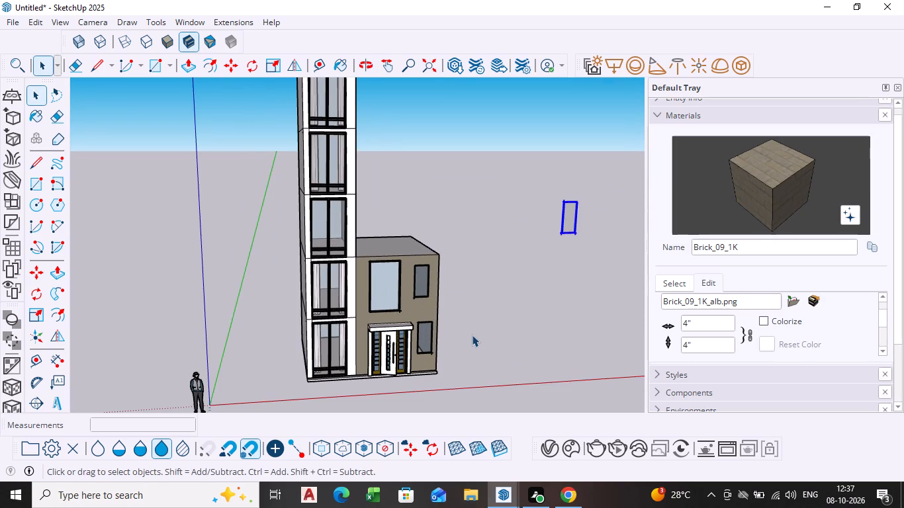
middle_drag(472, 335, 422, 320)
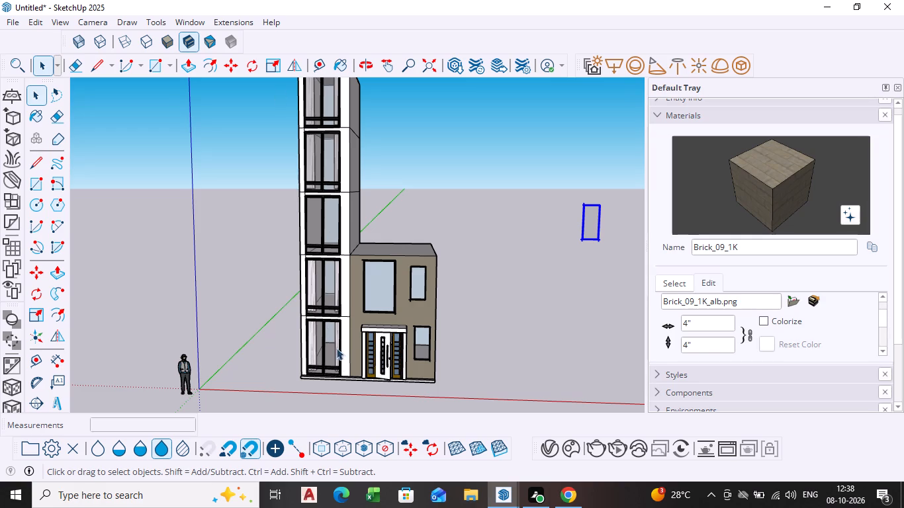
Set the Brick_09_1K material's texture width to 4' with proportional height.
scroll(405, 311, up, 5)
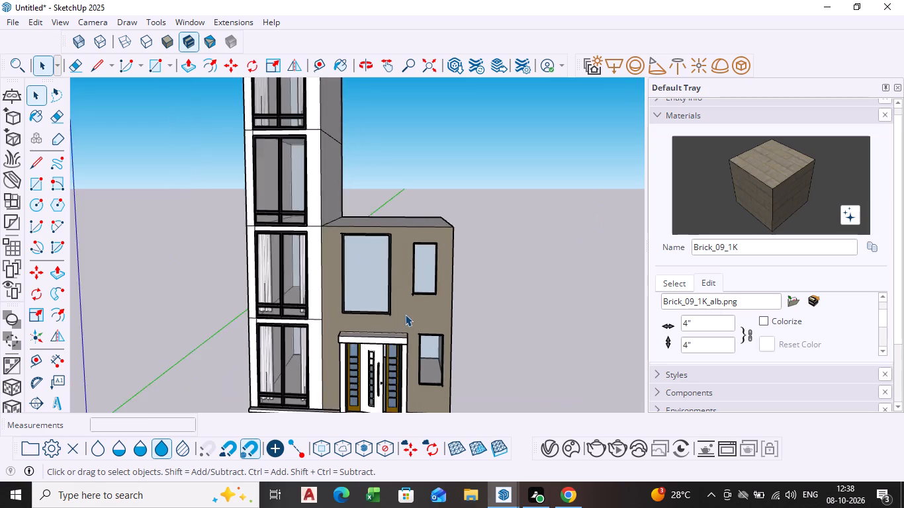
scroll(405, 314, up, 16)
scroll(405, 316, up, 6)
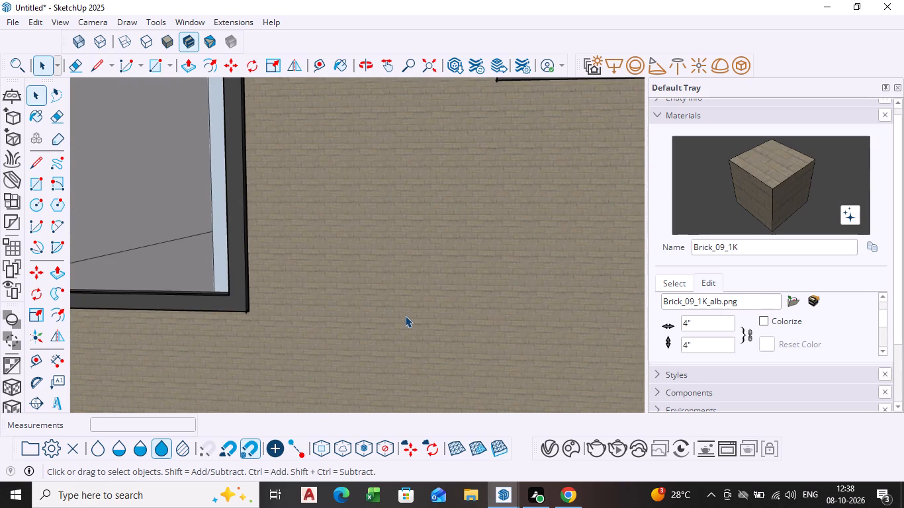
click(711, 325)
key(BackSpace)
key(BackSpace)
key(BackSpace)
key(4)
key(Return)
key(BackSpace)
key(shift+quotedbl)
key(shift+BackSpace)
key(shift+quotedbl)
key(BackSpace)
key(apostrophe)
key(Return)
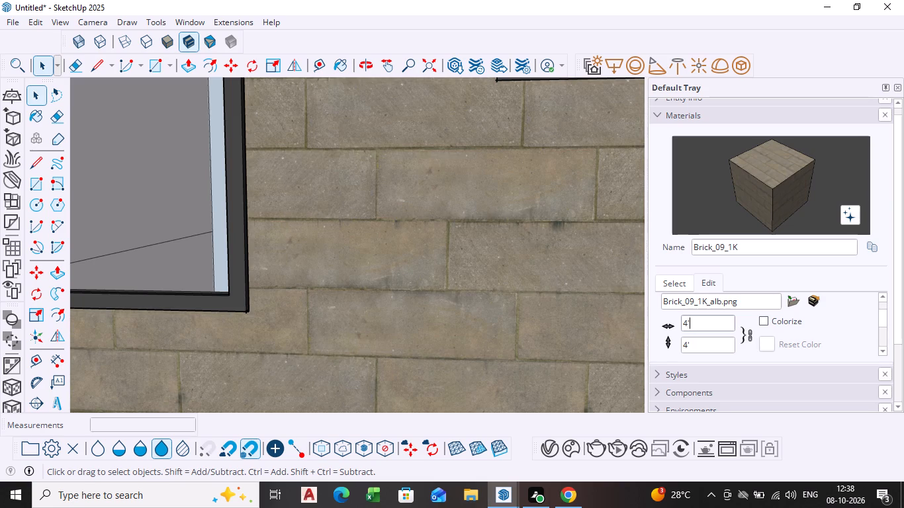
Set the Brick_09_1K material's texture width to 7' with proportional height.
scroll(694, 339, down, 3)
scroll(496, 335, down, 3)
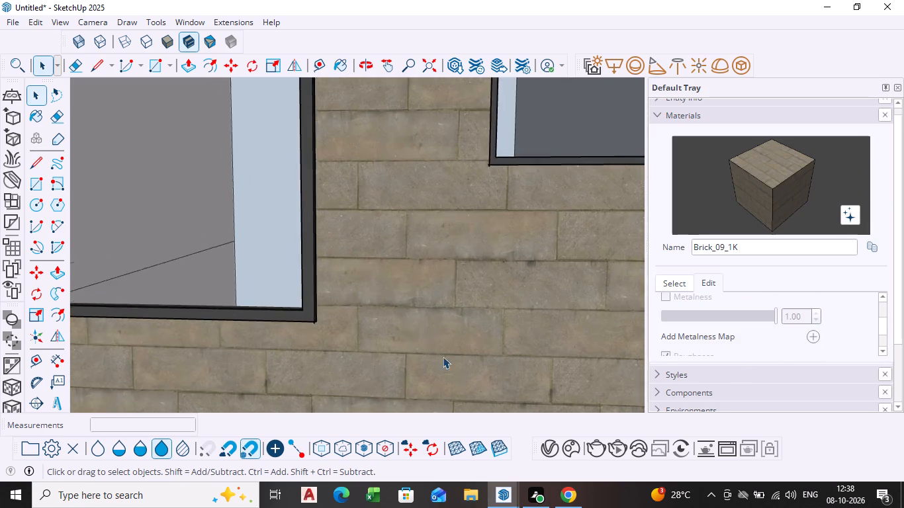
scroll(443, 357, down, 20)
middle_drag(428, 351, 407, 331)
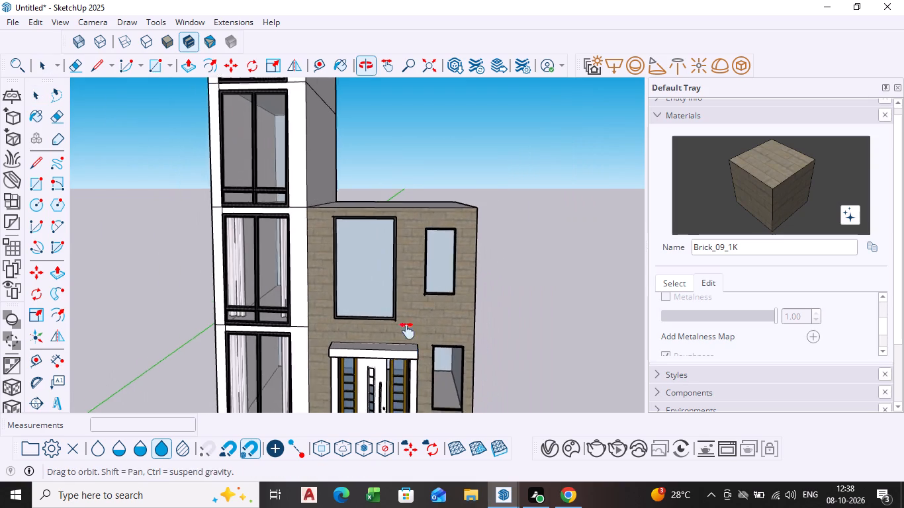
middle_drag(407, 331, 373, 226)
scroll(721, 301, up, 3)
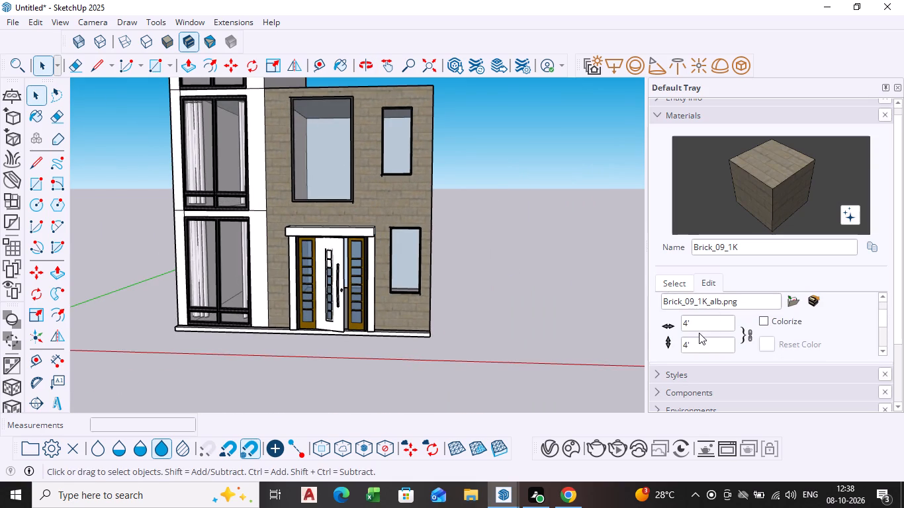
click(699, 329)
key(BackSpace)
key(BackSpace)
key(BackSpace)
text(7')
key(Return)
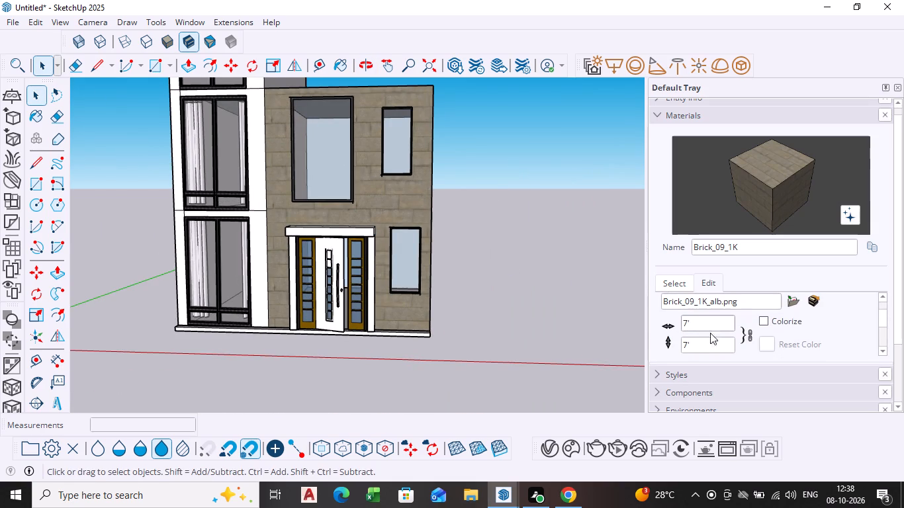
Set the Brick_09_1K material's texture width to 10' with proportional height.
scroll(307, 240, down, 3)
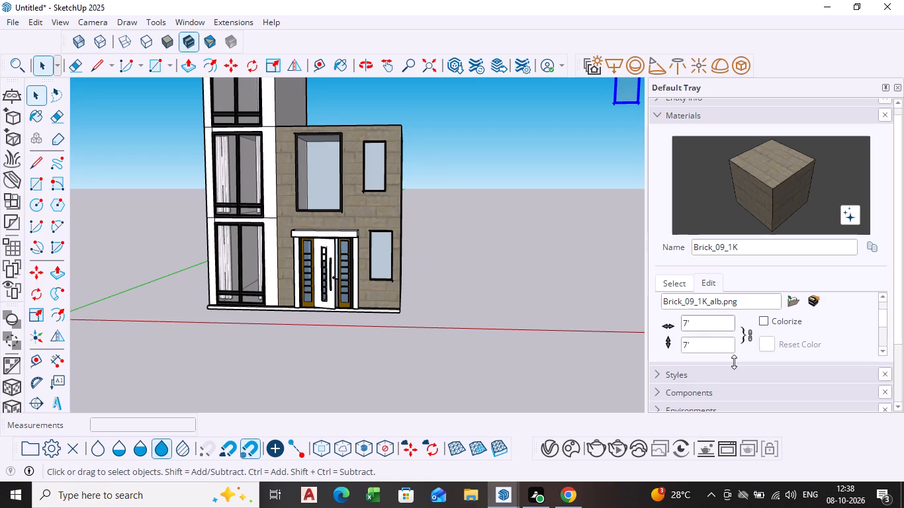
key(BackSpace)
key(BackSpace)
key(BackSpace)
key(BackSpace)
text(10)
key(apostrophe)
key(Return)
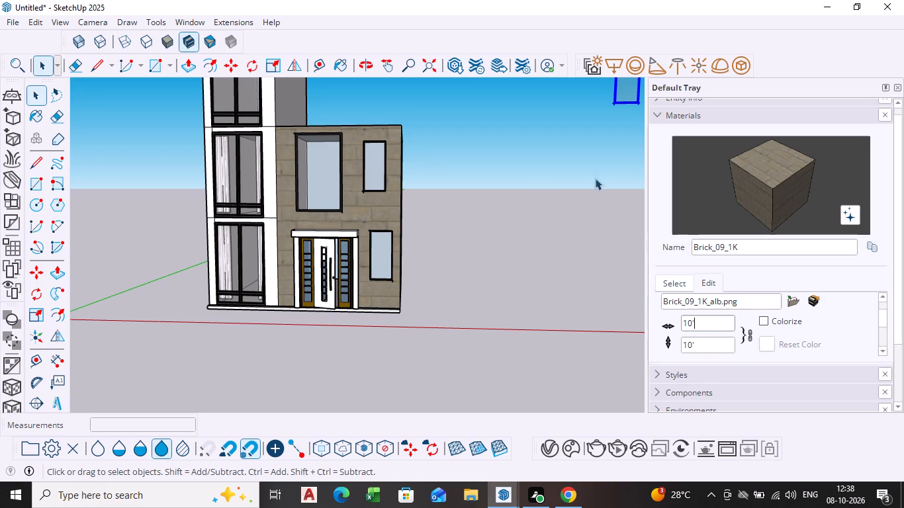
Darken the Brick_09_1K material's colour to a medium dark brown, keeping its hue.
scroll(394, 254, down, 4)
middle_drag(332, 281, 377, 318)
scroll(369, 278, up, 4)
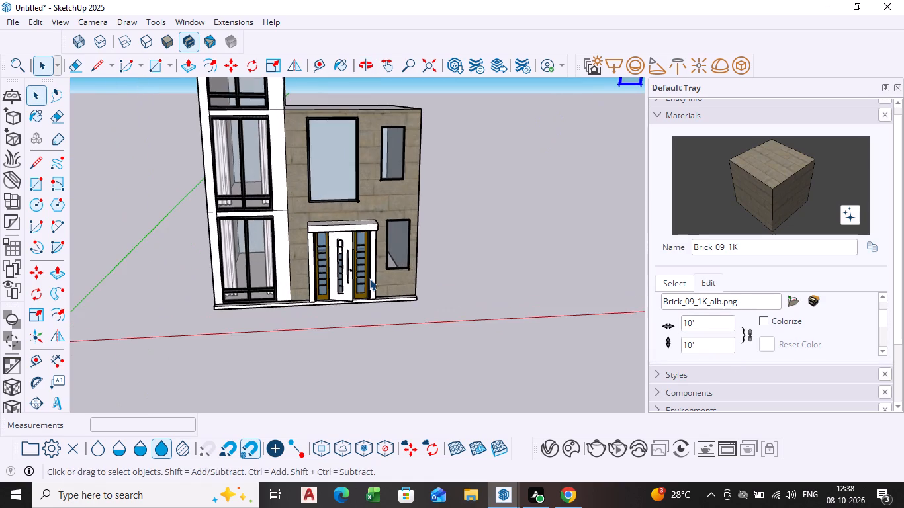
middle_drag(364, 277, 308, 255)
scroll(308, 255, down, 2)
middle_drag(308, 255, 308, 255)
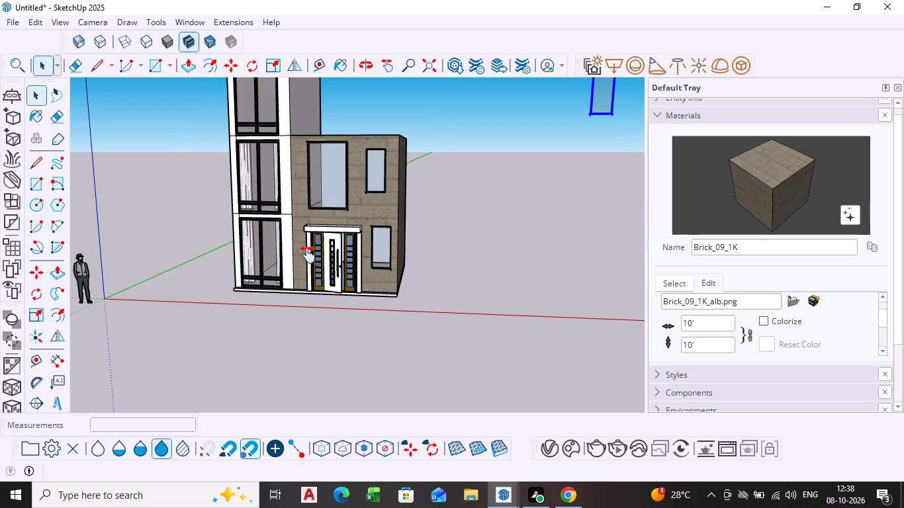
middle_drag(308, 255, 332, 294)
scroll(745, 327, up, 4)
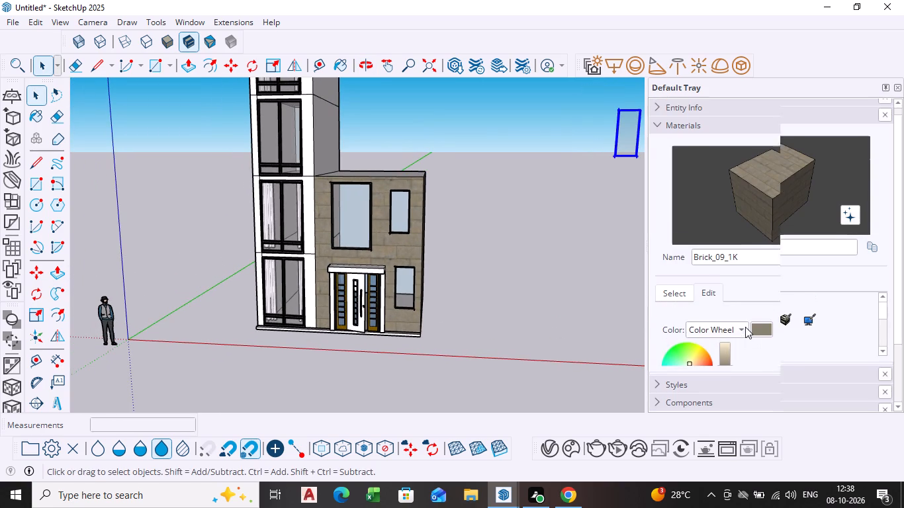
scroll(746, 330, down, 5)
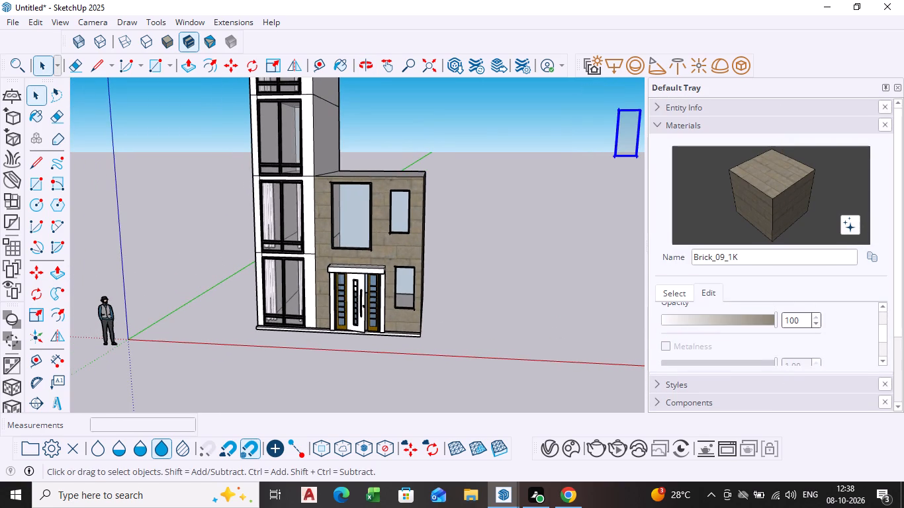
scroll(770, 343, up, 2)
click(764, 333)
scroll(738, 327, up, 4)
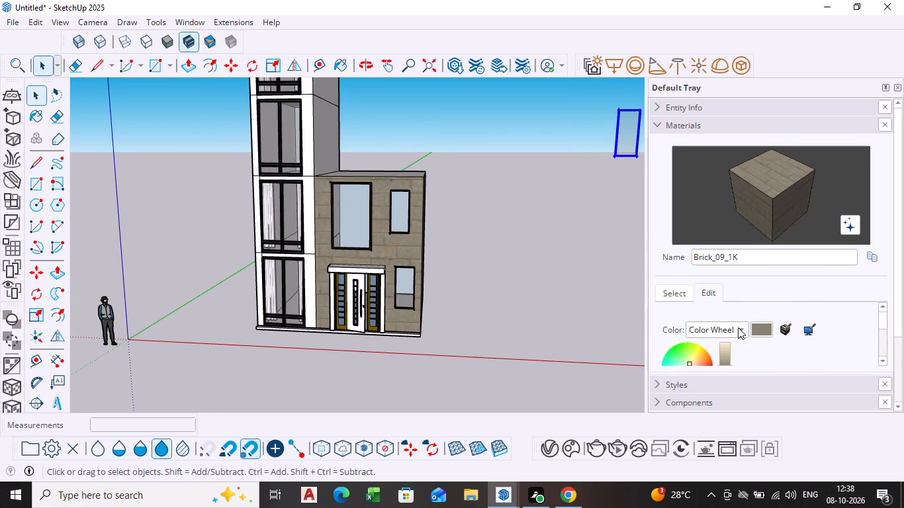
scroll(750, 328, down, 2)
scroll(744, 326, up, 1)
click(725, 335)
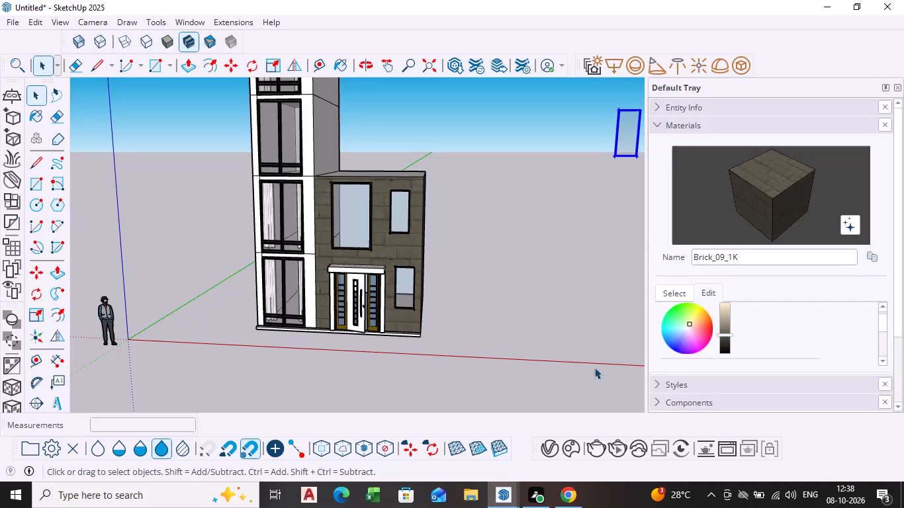
Darken the Brick_09_1K material's colour to a near-black brown, keeping its hue.
scroll(397, 303, down, 1)
middle_drag(397, 303, 429, 306)
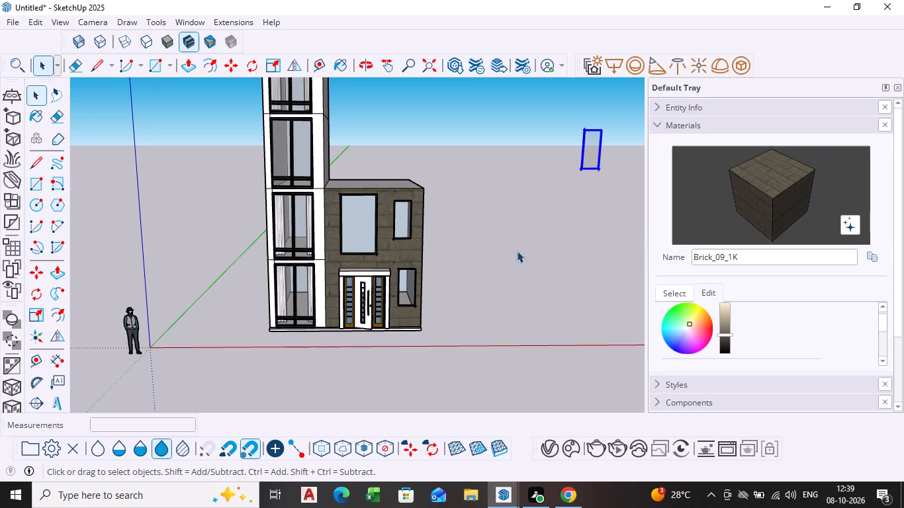
click(724, 343)
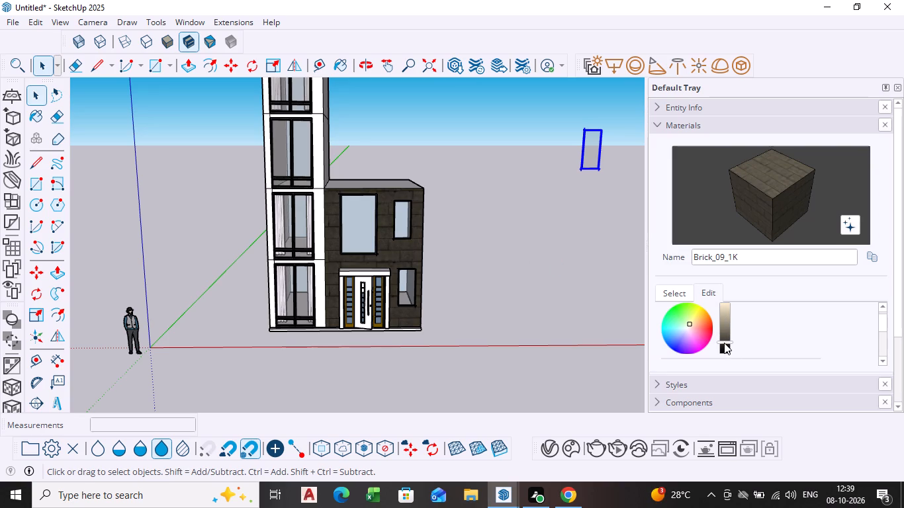
Examine the dark brick entrance block and the tower from low and raised viewpoints, and clear the selection.
middle_drag(435, 311, 360, 266)
scroll(459, 302, down, 3)
middle_drag(455, 302, 455, 302)
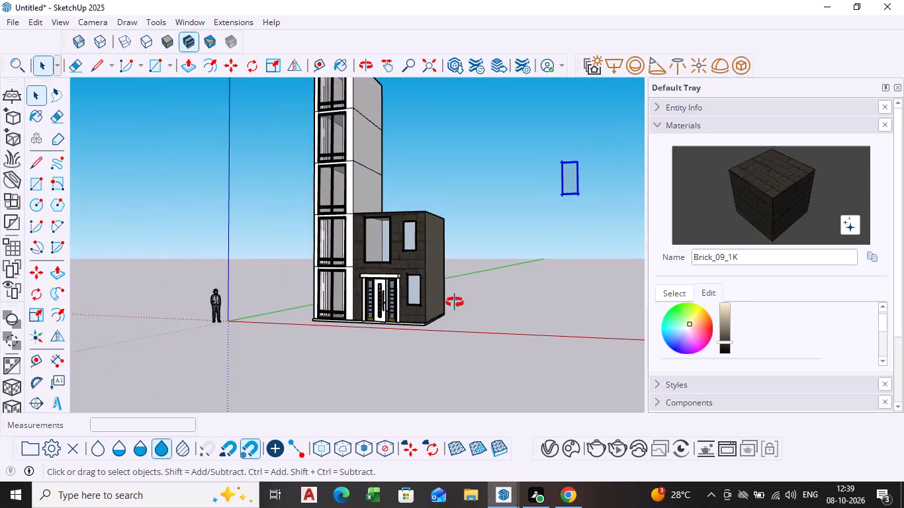
middle_drag(455, 302, 538, 347)
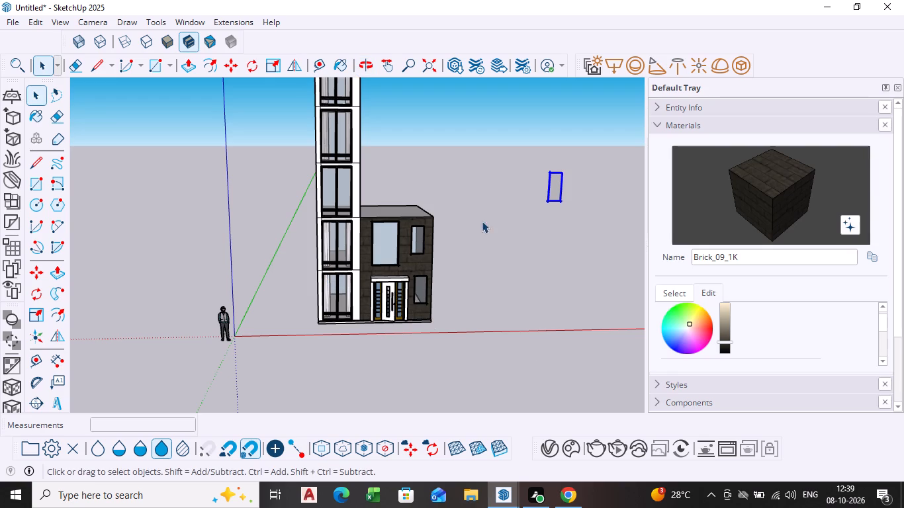
middle_drag(374, 300, 406, 326)
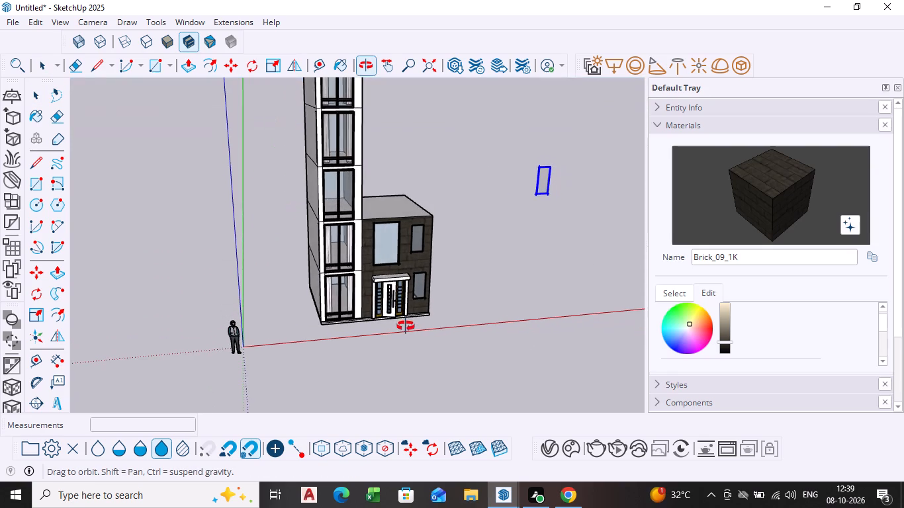
middle_drag(406, 326, 403, 326)
key(space)
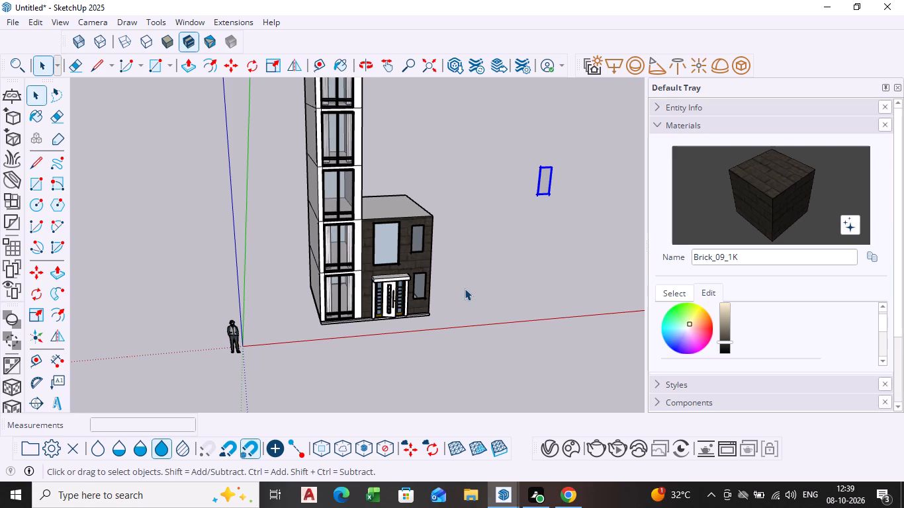
click(465, 288)
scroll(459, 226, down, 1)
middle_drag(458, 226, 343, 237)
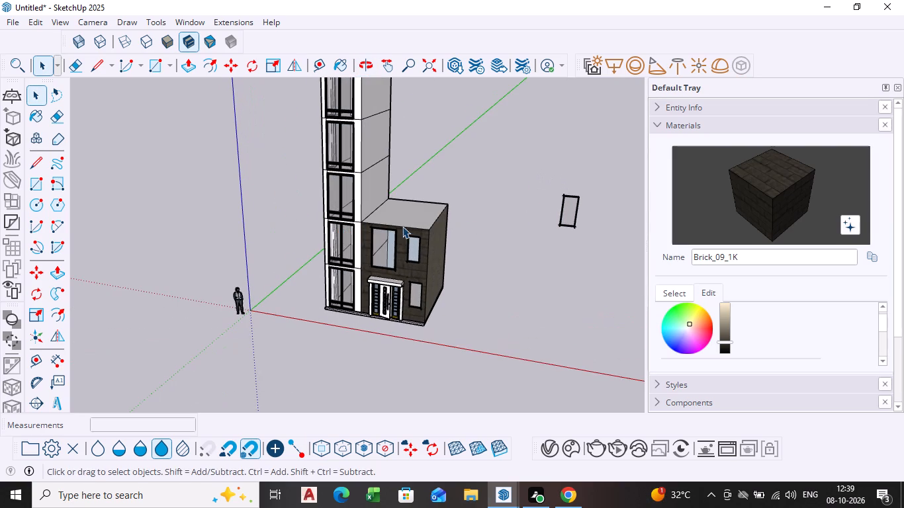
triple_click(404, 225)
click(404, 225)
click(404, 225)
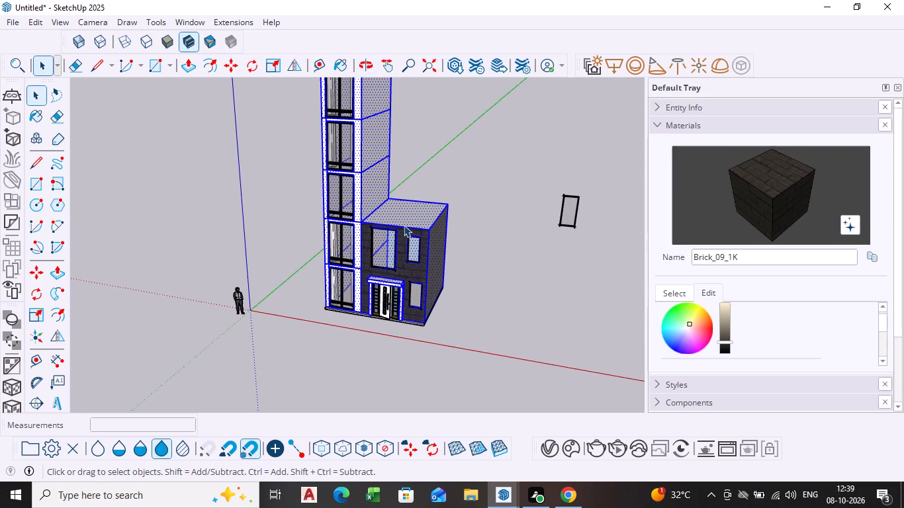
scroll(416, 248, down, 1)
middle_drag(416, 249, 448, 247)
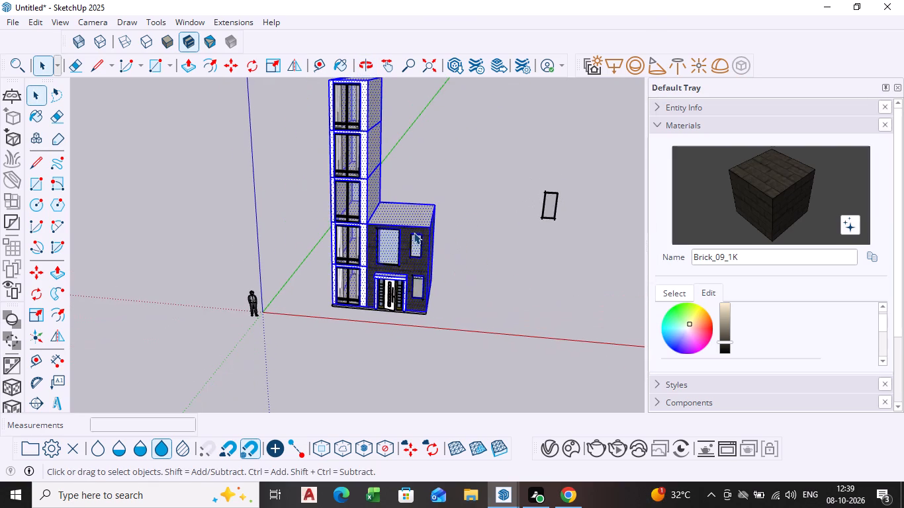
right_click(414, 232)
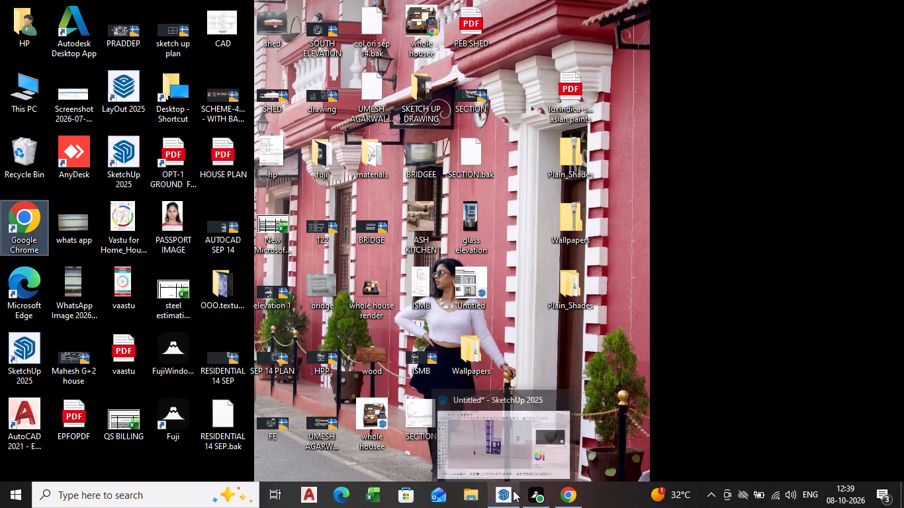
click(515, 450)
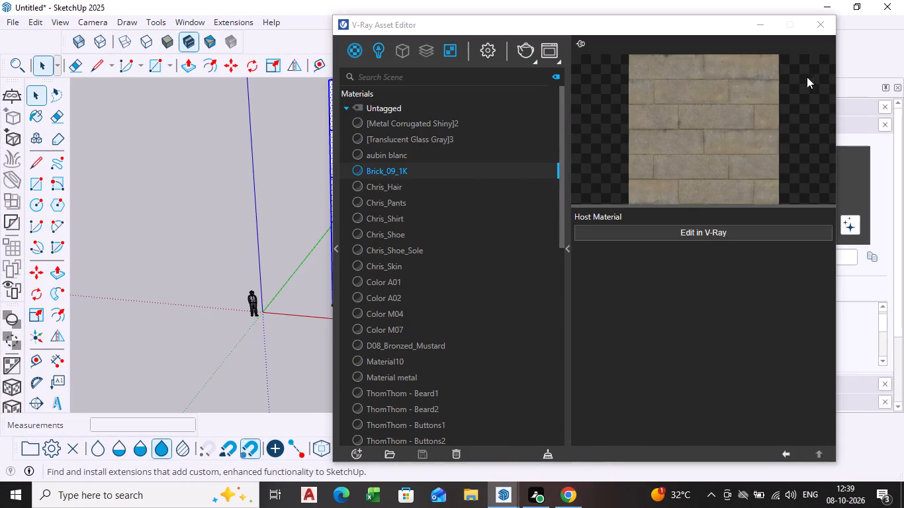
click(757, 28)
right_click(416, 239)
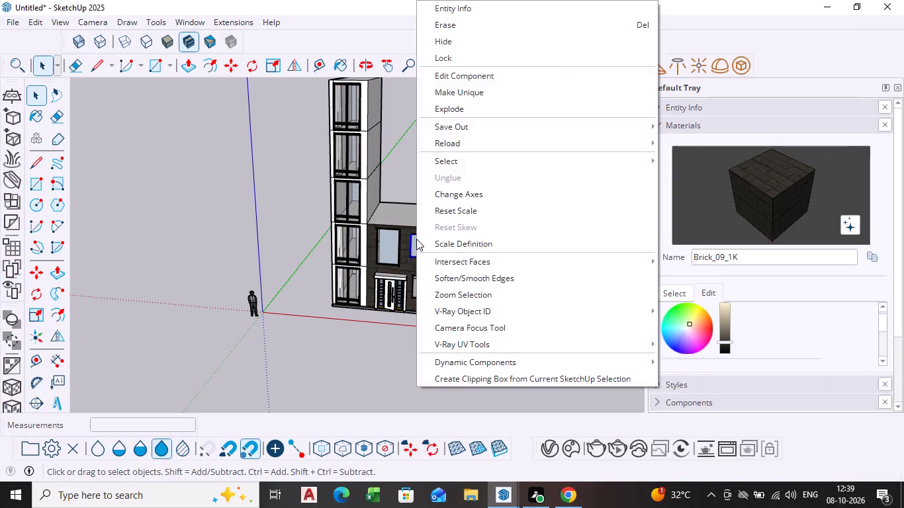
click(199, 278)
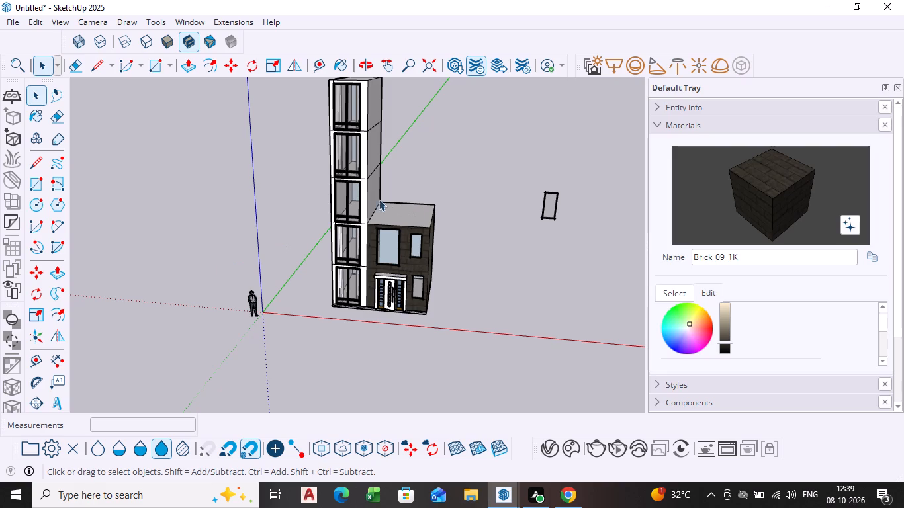
Make a group from all the connected geometry of the tall white window tower, and clear the selection.
triple_click(373, 198)
right_click(373, 198)
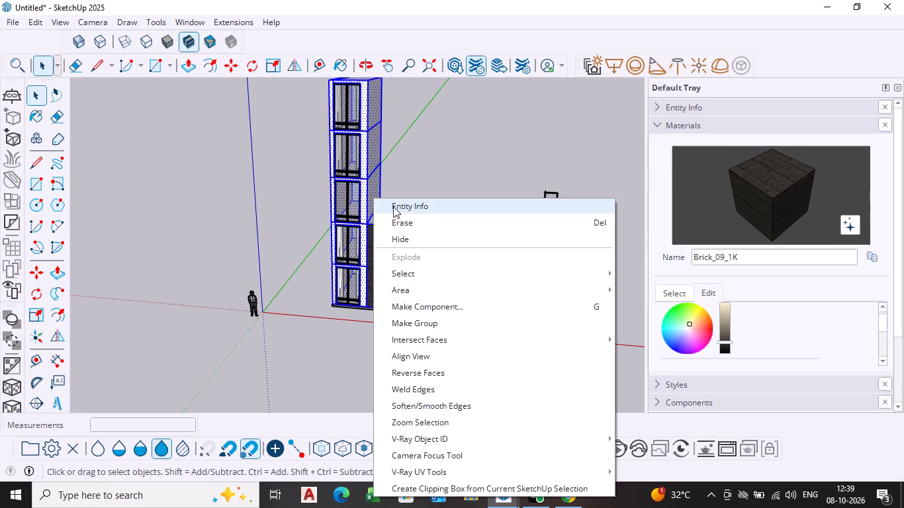
click(424, 324)
click(497, 128)
scroll(439, 204, down, 2)
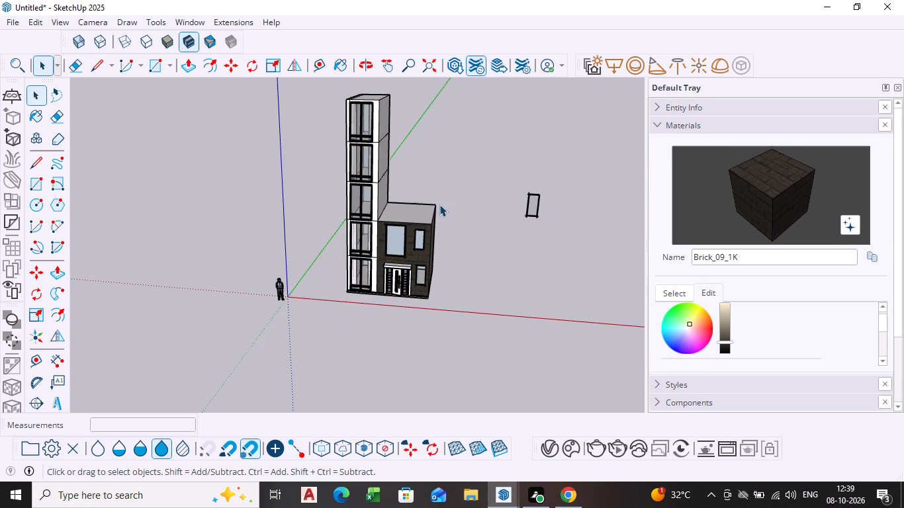
Draw a rectangle about 15' 10" by 13' 9" on the entrance block's roof, from the rear corner beside the tower.
shift+middle_drag(418, 214, 317, 265)
scroll(313, 269, up, 5)
middle_drag(313, 277, 360, 253)
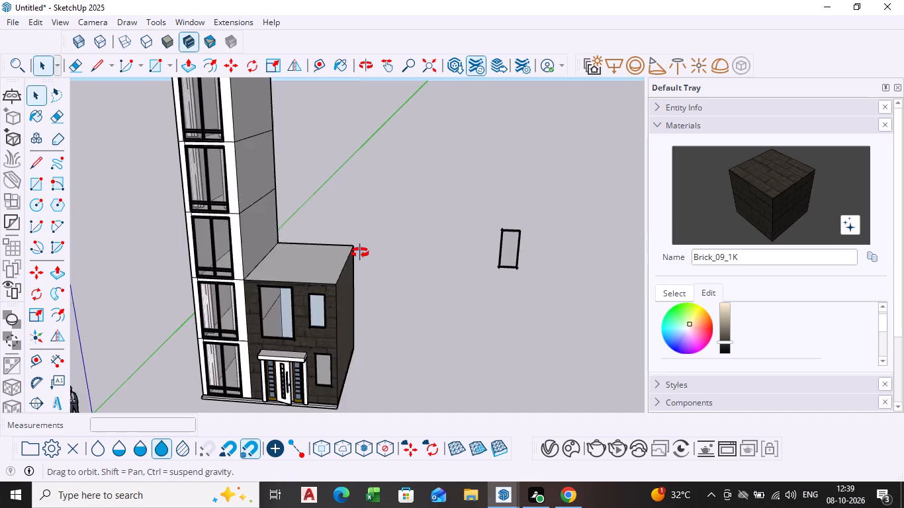
middle_drag(360, 253, 363, 251)
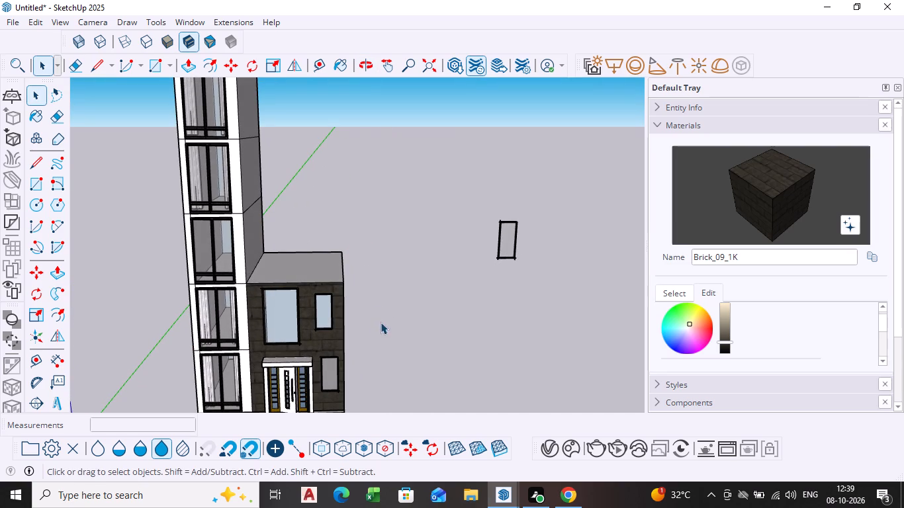
middle_drag(363, 342, 410, 296)
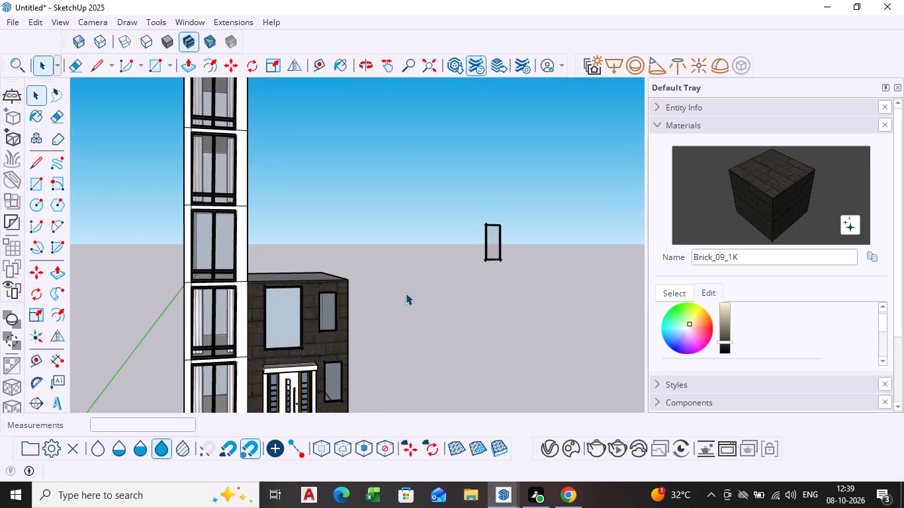
middle_drag(341, 273, 330, 314)
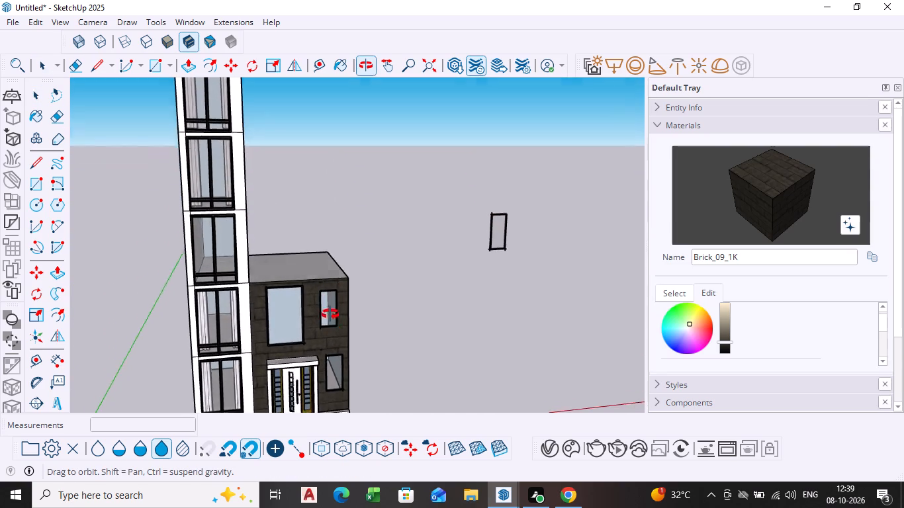
middle_drag(330, 314, 347, 369)
middle_drag(309, 284, 285, 333)
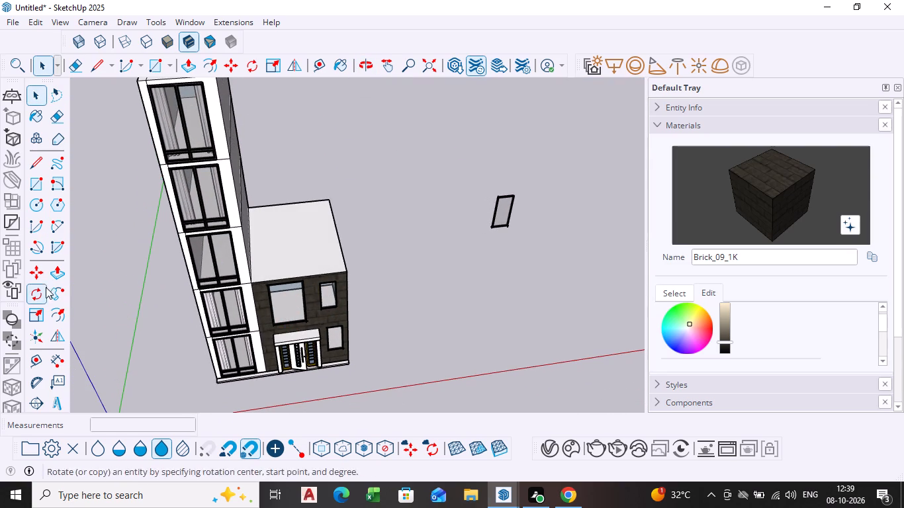
click(30, 183)
scroll(330, 205, up, 4)
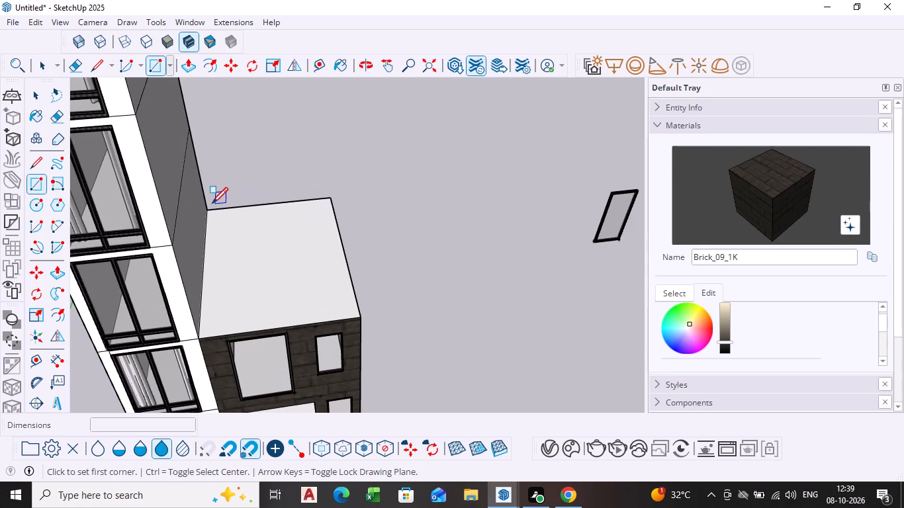
click(210, 210)
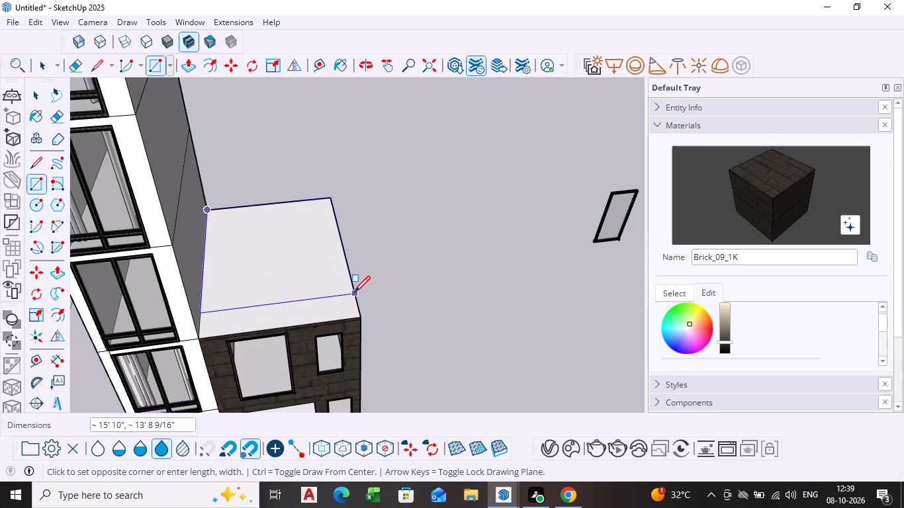
click(354, 294)
key(space)
Extrude the roof rectangle upward 10' to form a further storey on the entrance block.
click(320, 285)
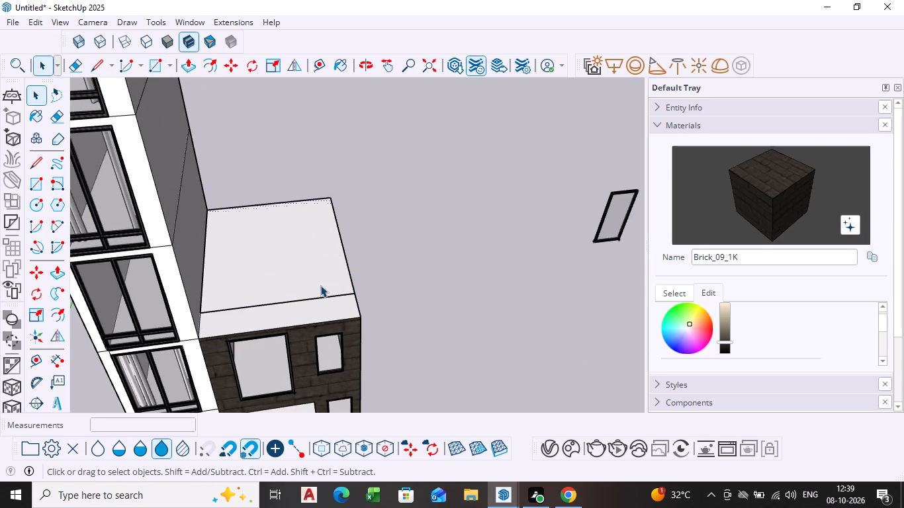
key(p)
click(320, 285)
text(10')
key(Return)
middle_drag(315, 249, 318, 161)
scroll(312, 249, down, 1)
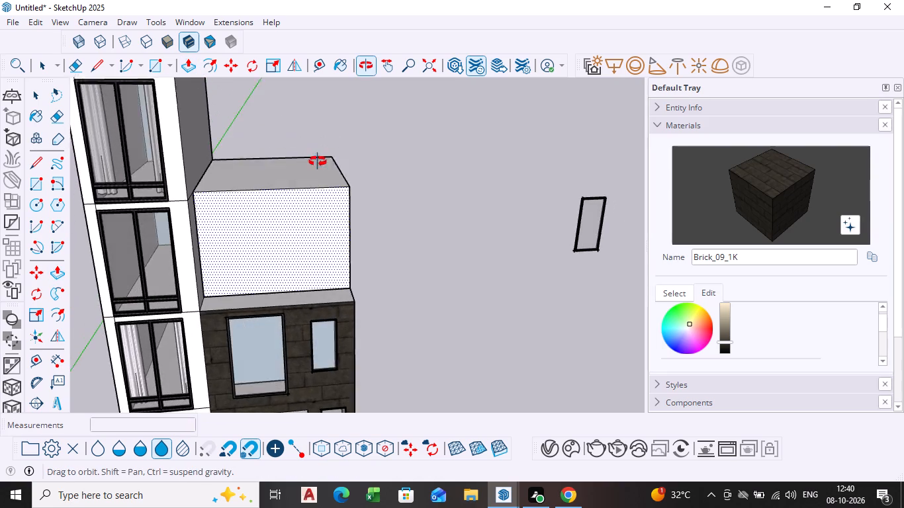
middle_drag(318, 161, 319, 159)
key(space)
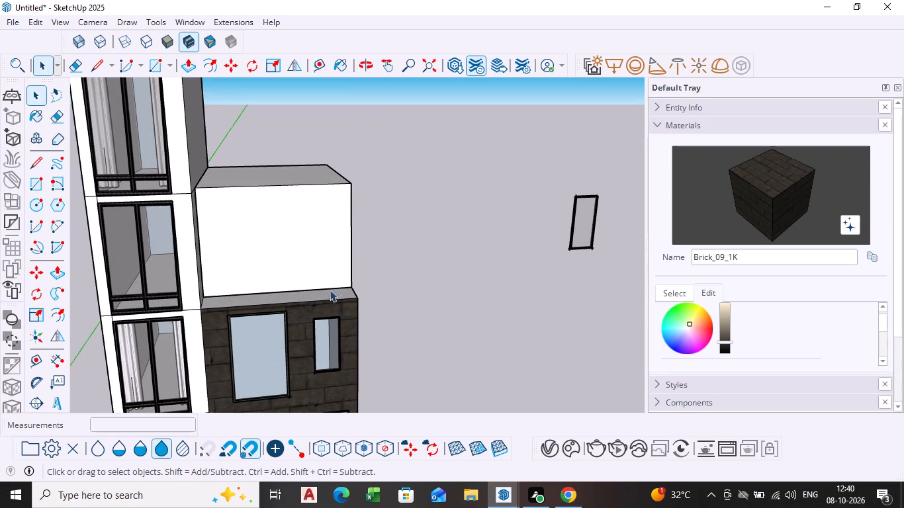
Push the new storey's front face back about 4' 4" to leave a terrace above the brick facade.
middle_drag(271, 317, 256, 316)
click(279, 279)
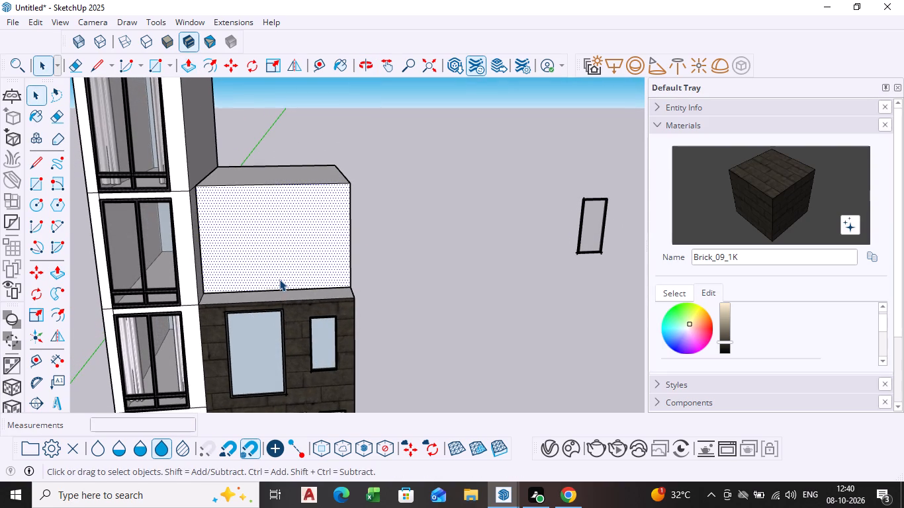
key(p)
click(279, 279)
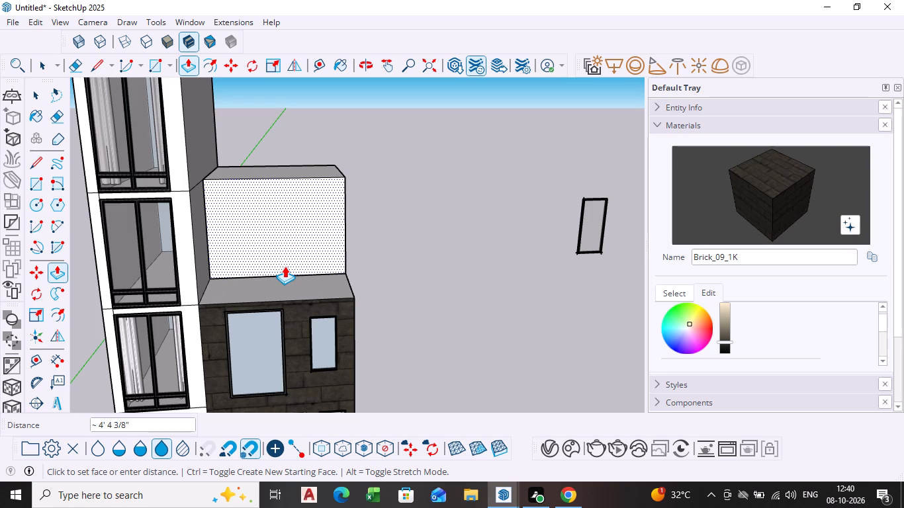
click(285, 266)
middle_drag(313, 271, 307, 249)
scroll(307, 249, down, 5)
middle_drag(305, 278, 306, 267)
scroll(306, 267, down, 4)
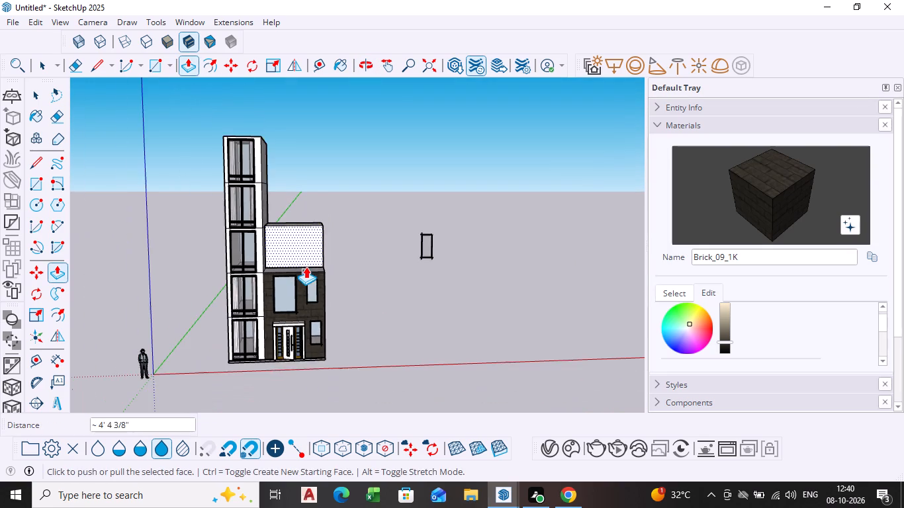
middle_drag(303, 286, 310, 260)
scroll(299, 250, up, 5)
key(space)
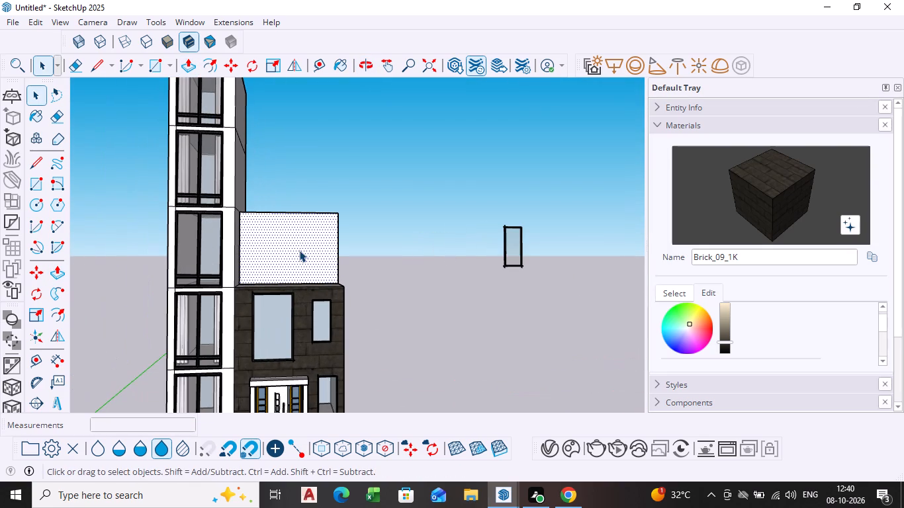
Examine the set-back storey's proportions against the tower and brick facade from low and raised viewpoints.
middle_drag(299, 250, 285, 308)
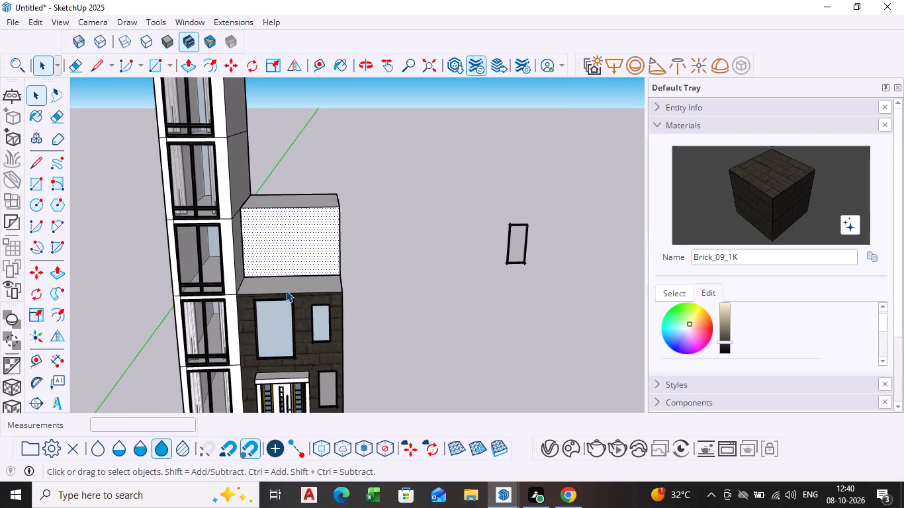
scroll(286, 263, down, 2)
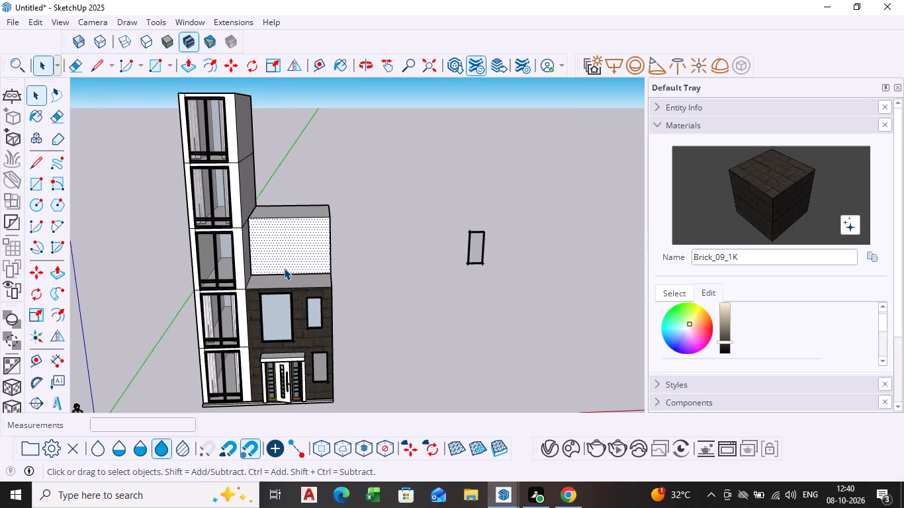
middle_drag(251, 284, 282, 282)
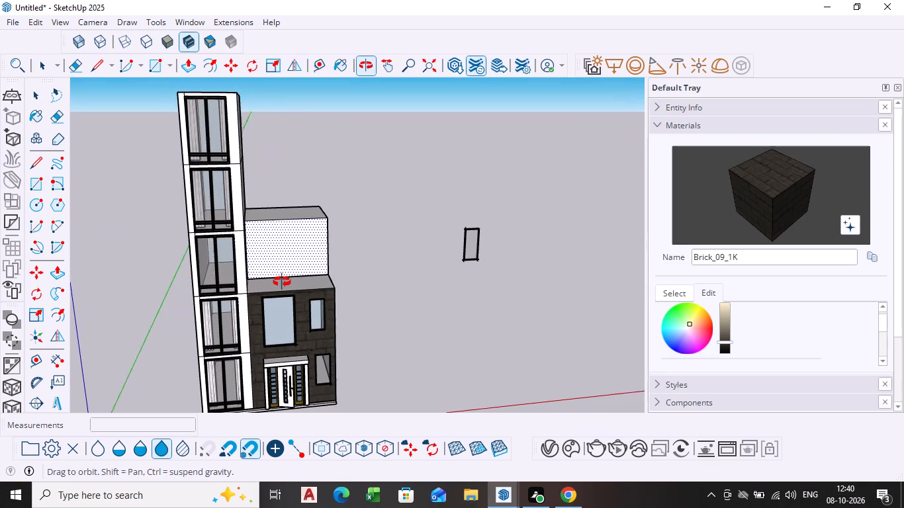
middle_drag(282, 282, 283, 282)
scroll(257, 292, up, 3)
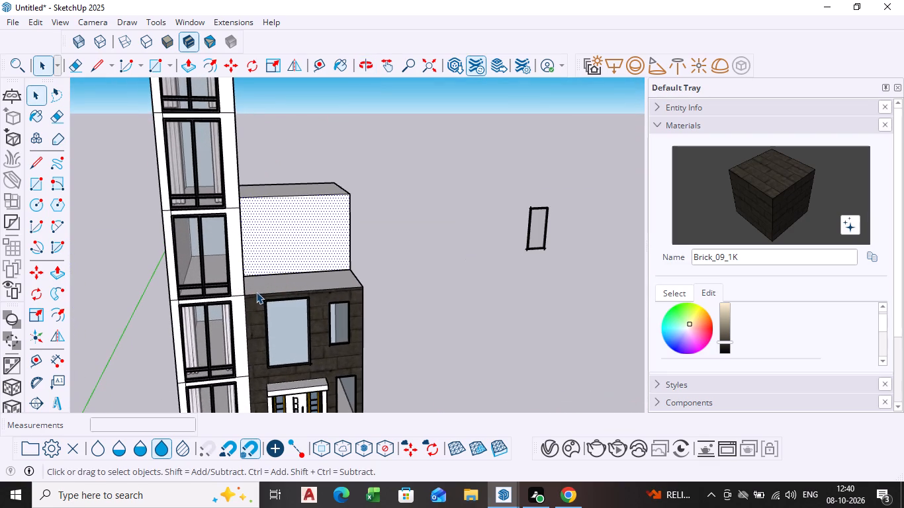
middle_drag(255, 292, 255, 276)
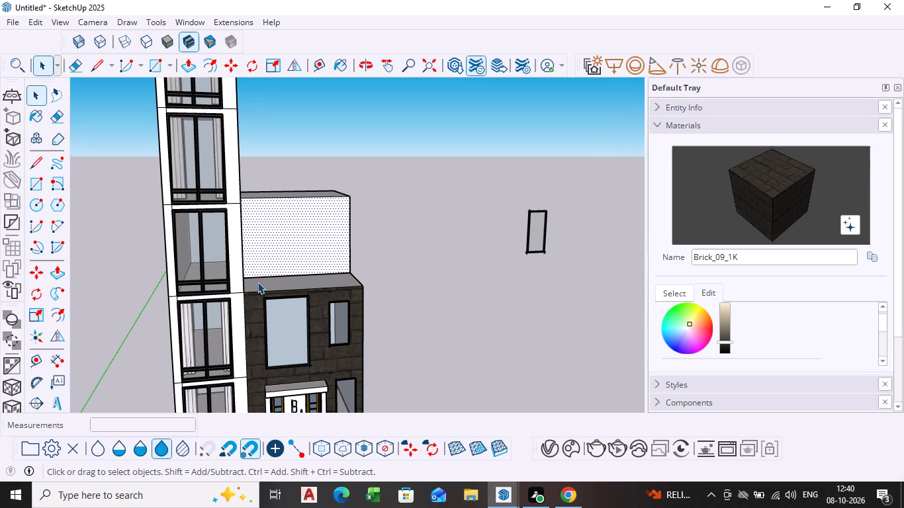
middle_drag(257, 282, 255, 261)
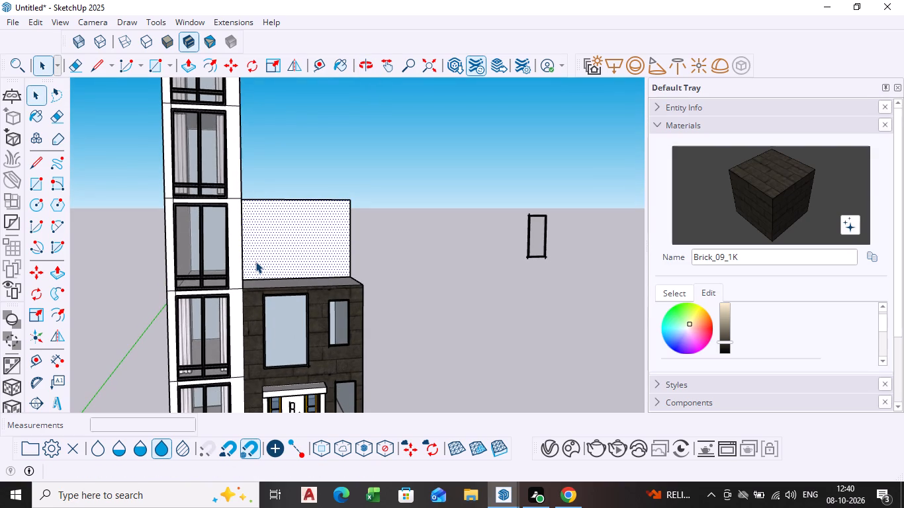
scroll(261, 316, up, 1)
middle_drag(261, 316, 261, 310)
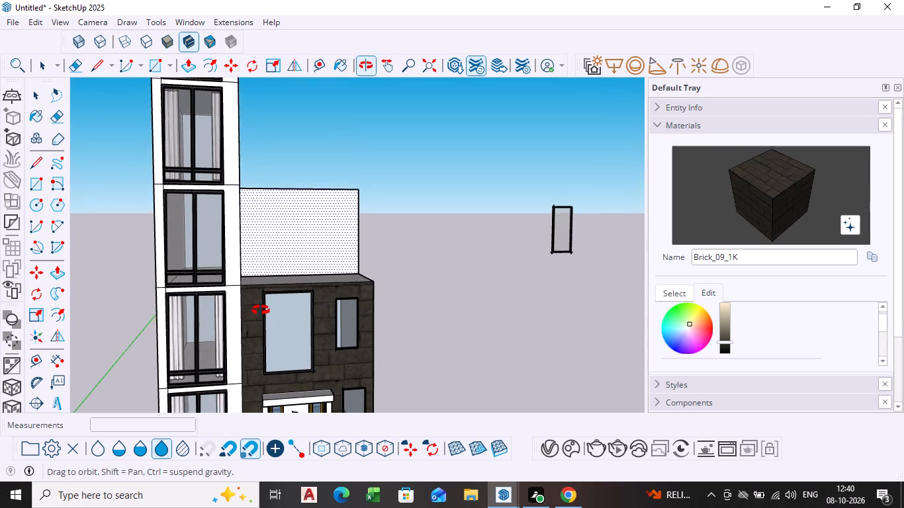
middle_drag(261, 310, 261, 311)
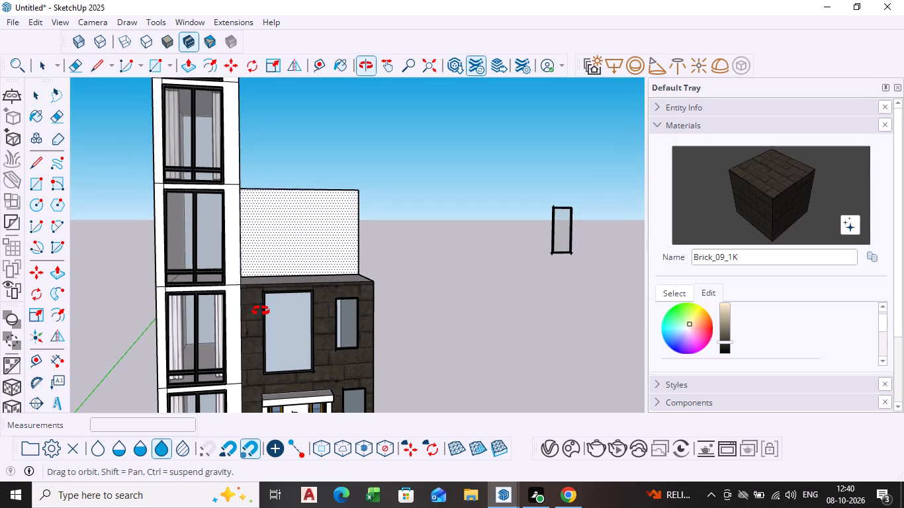
middle_drag(261, 311, 267, 288)
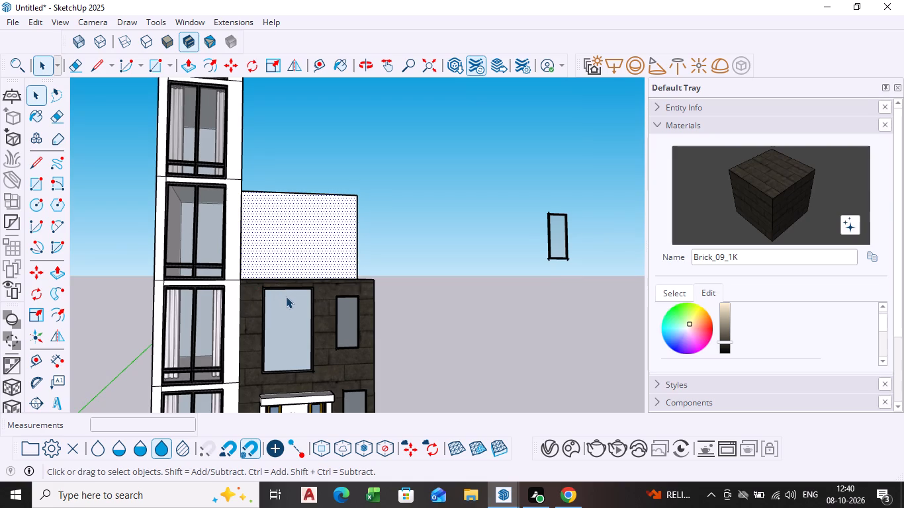
middle_drag(298, 302, 287, 329)
scroll(298, 302, down, 1)
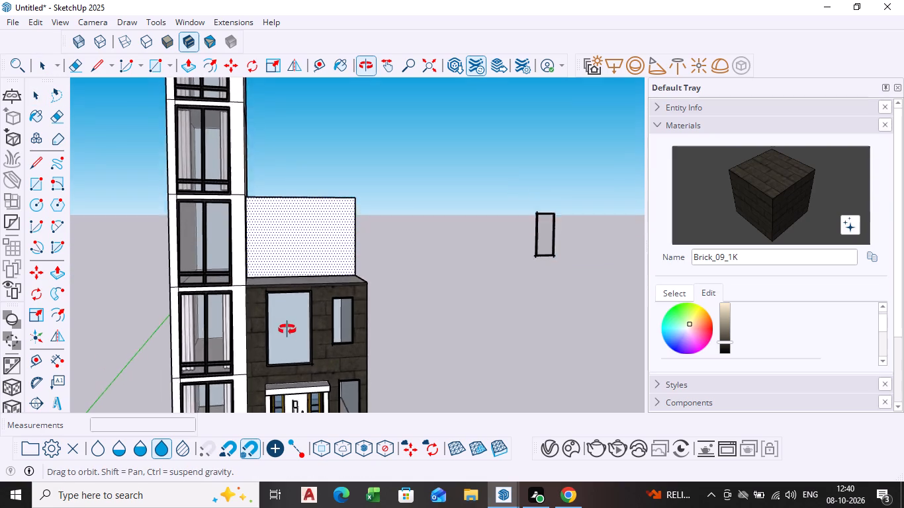
middle_drag(287, 329, 293, 359)
scroll(285, 300, up, 2)
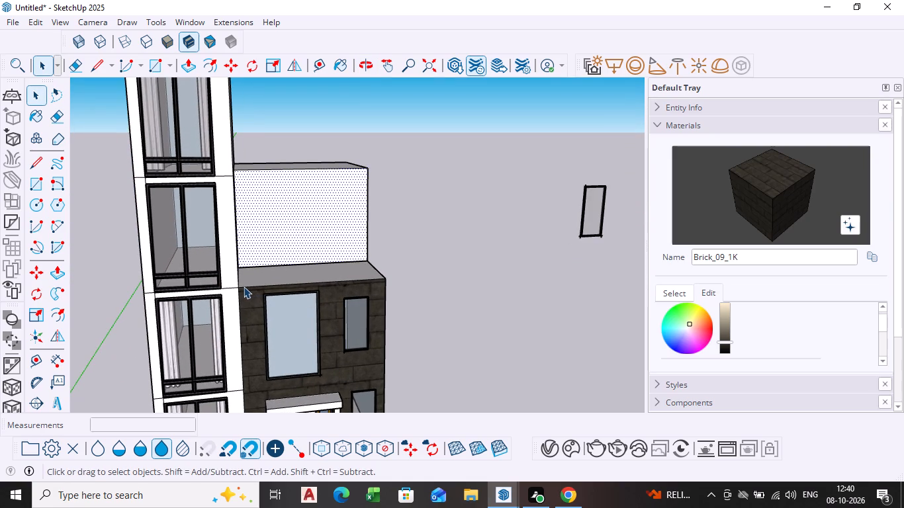
Draw a strip rectangle about 1' 7" deep by 13' 9" wide along the terrace's front edge.
middle_drag(243, 286, 226, 320)
scroll(234, 294, up, 2)
middle_drag(234, 294, 232, 329)
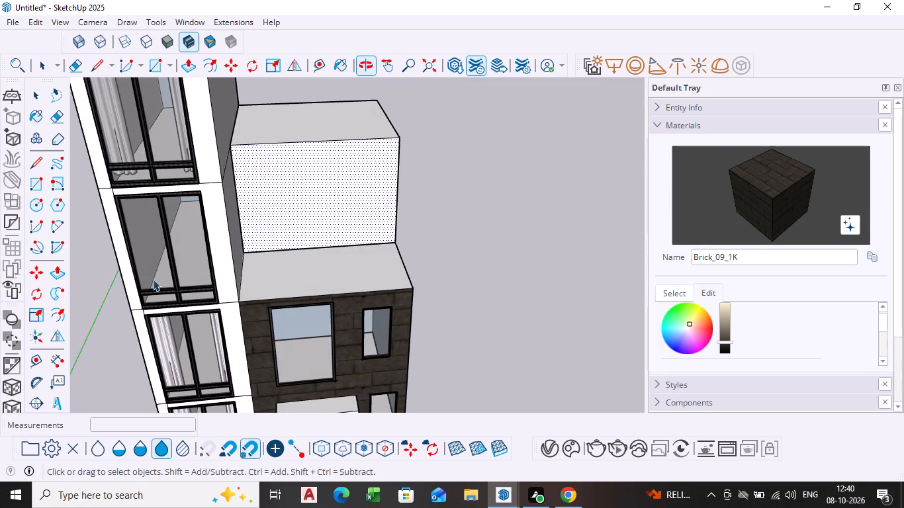
click(36, 184)
scroll(245, 278, up, 3)
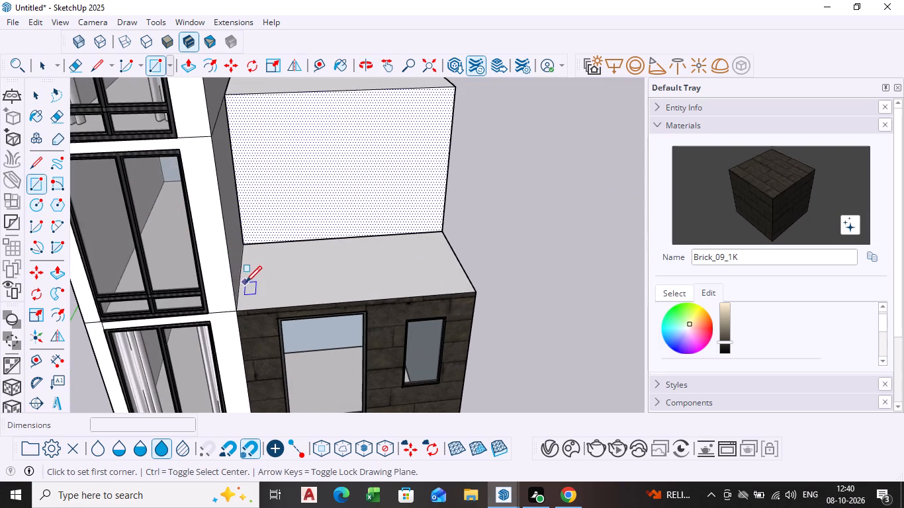
click(240, 310)
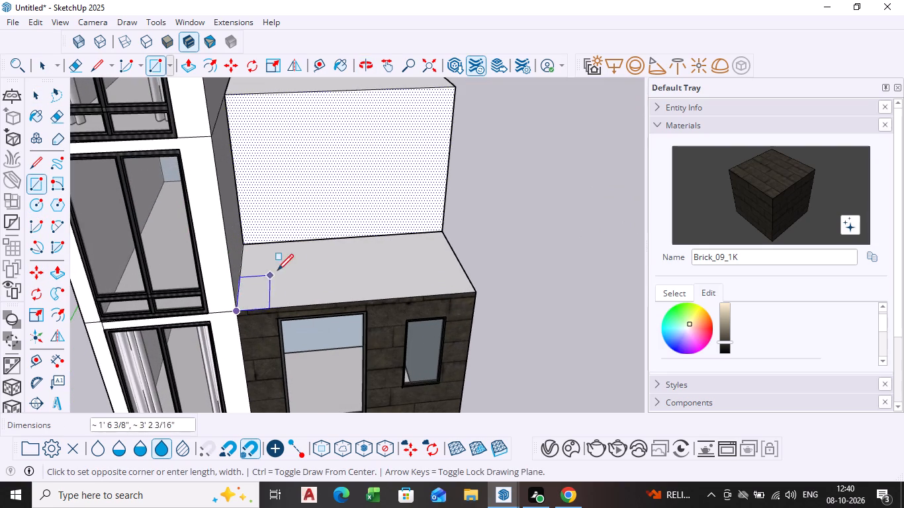
click(471, 275)
key(space)
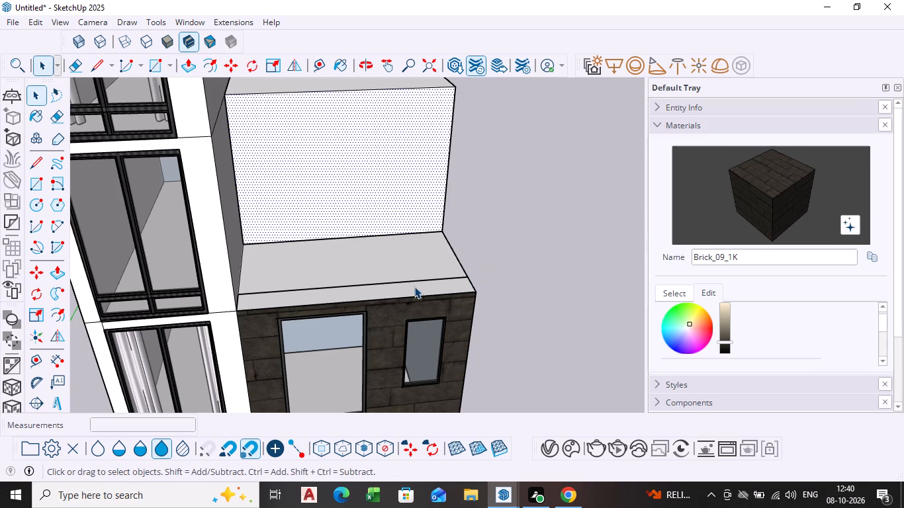
Extrude the front-edge strip upward about 1' 8" to form a parapet for the terrace.
click(414, 286)
key(p)
click(414, 286)
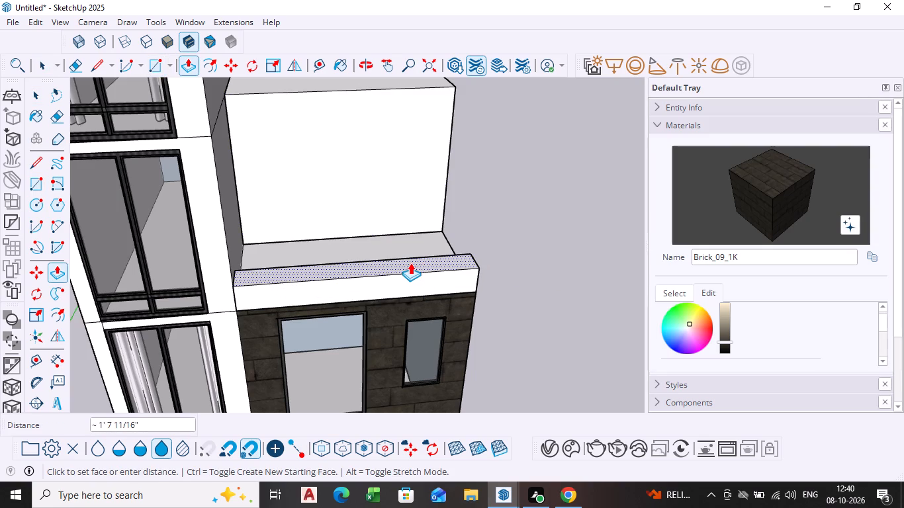
click(410, 263)
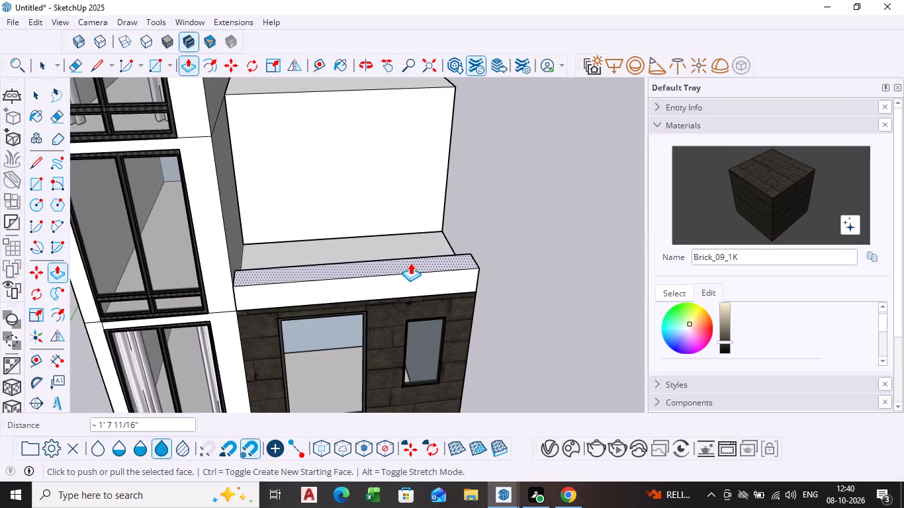
key(space)
Pull the parapet's front face outward about 6 1/8" so it projects beyond the brick facade.
click(401, 279)
key(p)
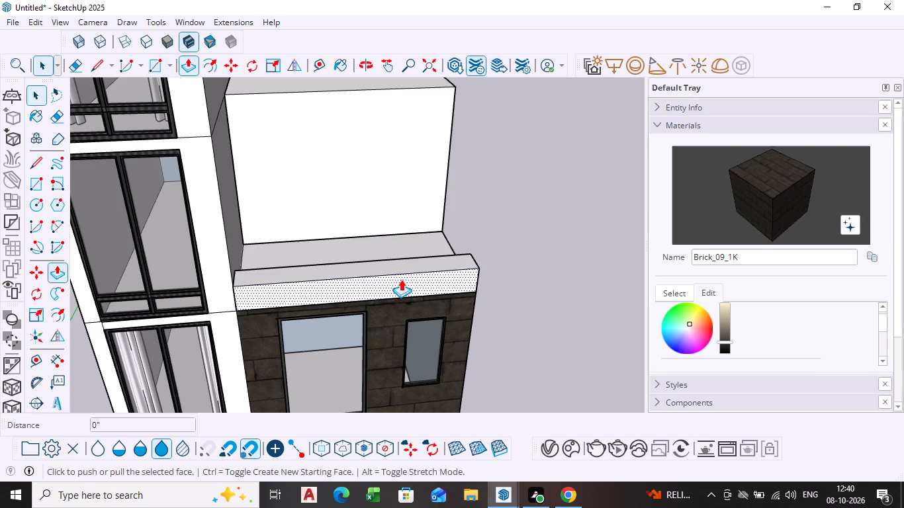
click(401, 279)
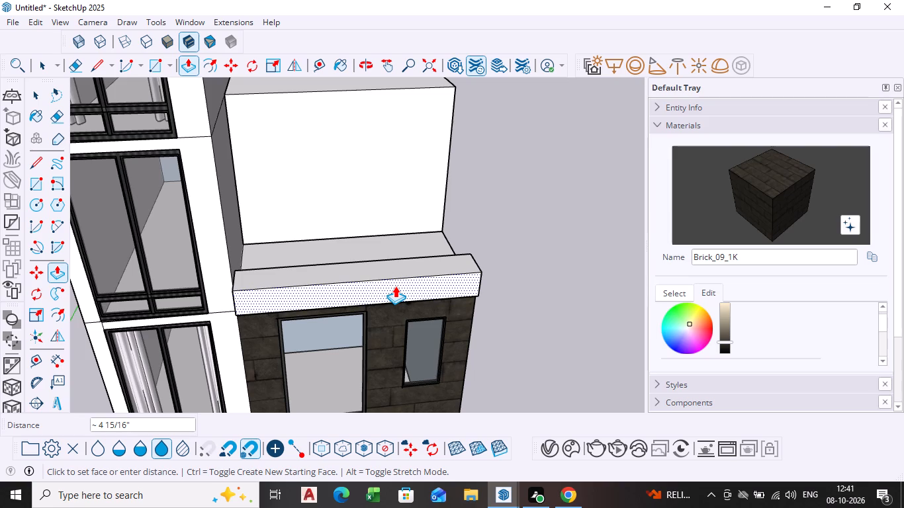
click(394, 287)
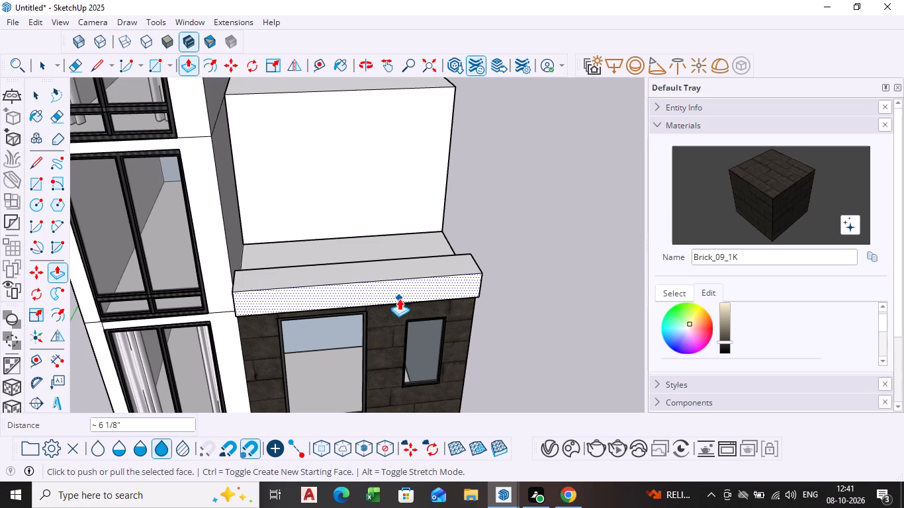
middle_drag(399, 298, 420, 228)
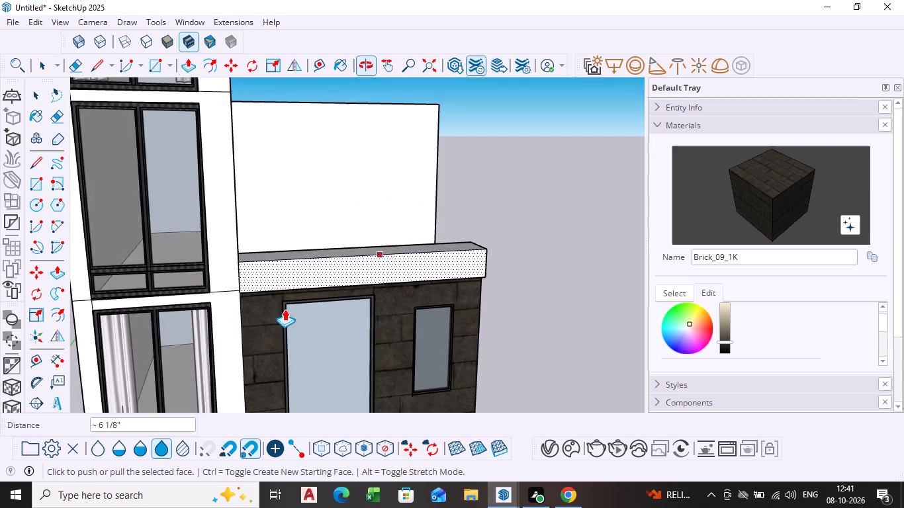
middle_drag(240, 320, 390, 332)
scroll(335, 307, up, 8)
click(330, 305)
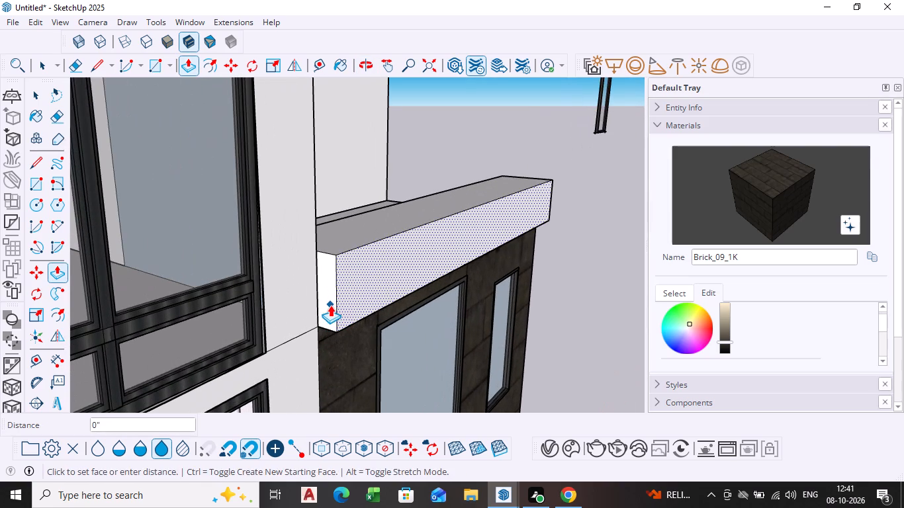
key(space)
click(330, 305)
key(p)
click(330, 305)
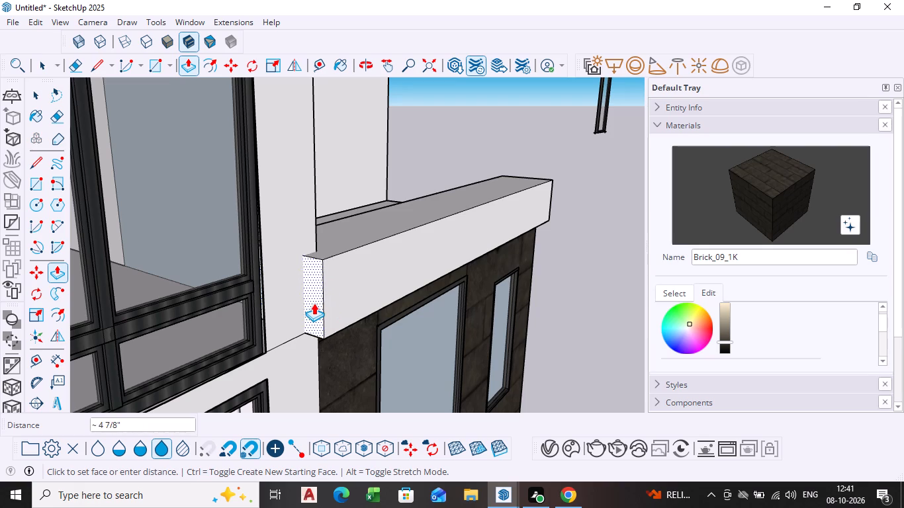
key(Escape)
Draw a vertical line down the back edge of the parapet's tower-side end face, along the tower's corner.
scroll(325, 296, up, 1)
middle_drag(330, 294, 346, 288)
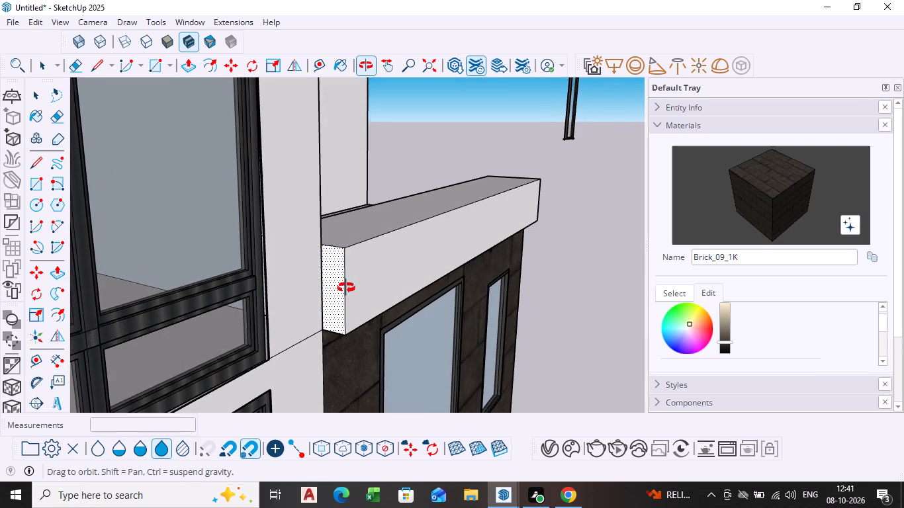
middle_drag(346, 288, 349, 288)
key(space)
key(l)
scroll(324, 305, up, 4)
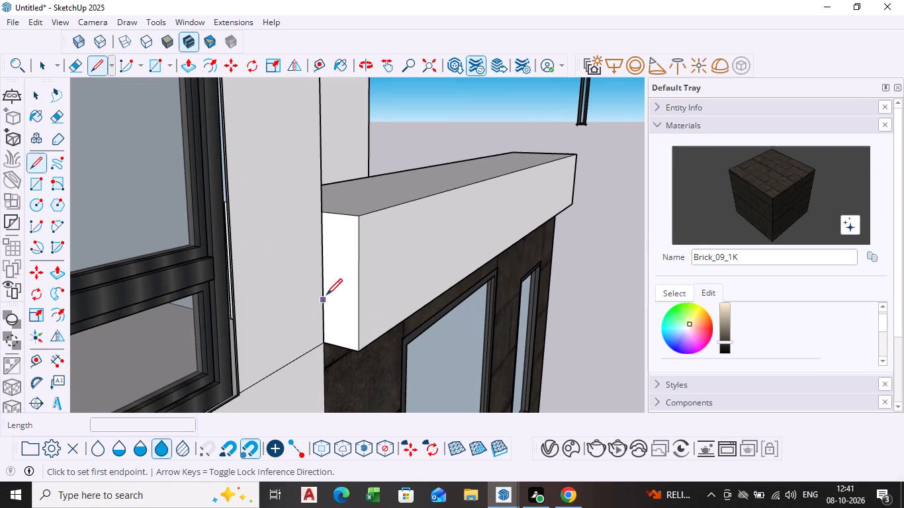
click(325, 214)
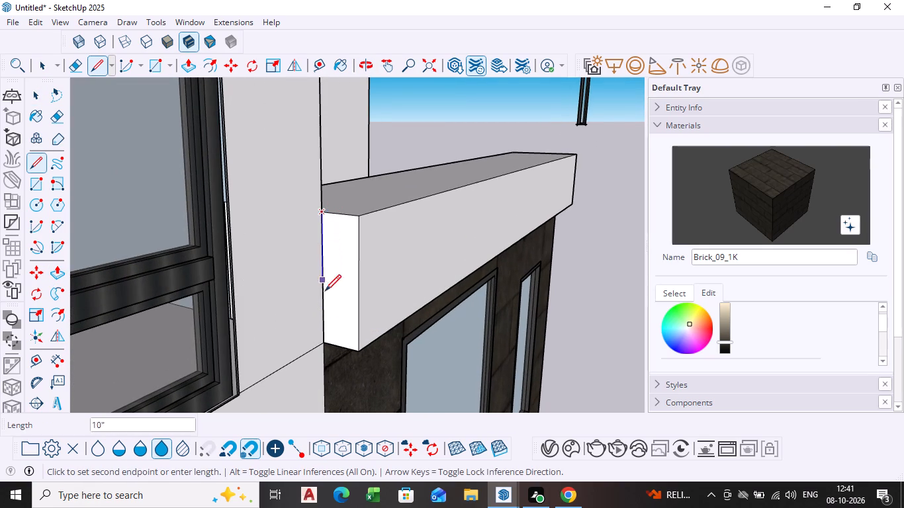
click(324, 339)
Extend the parapet's tower-side end about 10 7/8" across the white tower wall.
key(space)
click(339, 312)
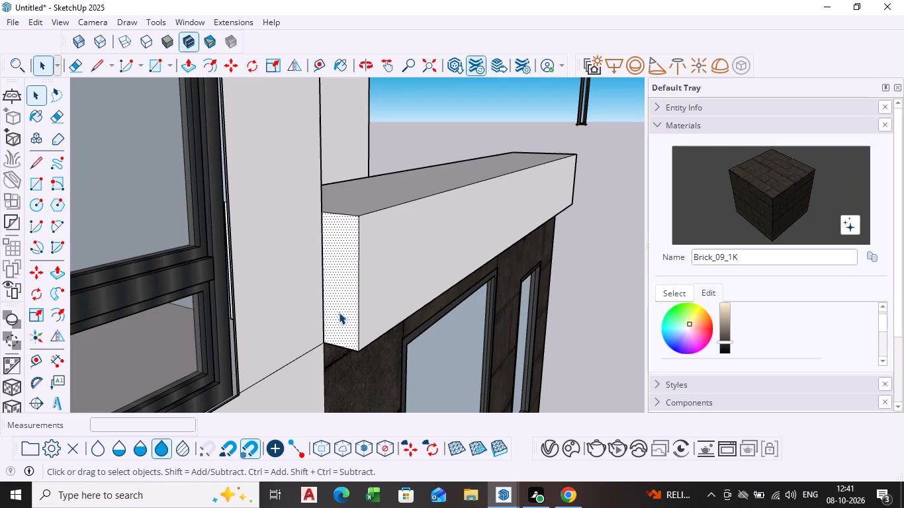
key(p)
click(339, 312)
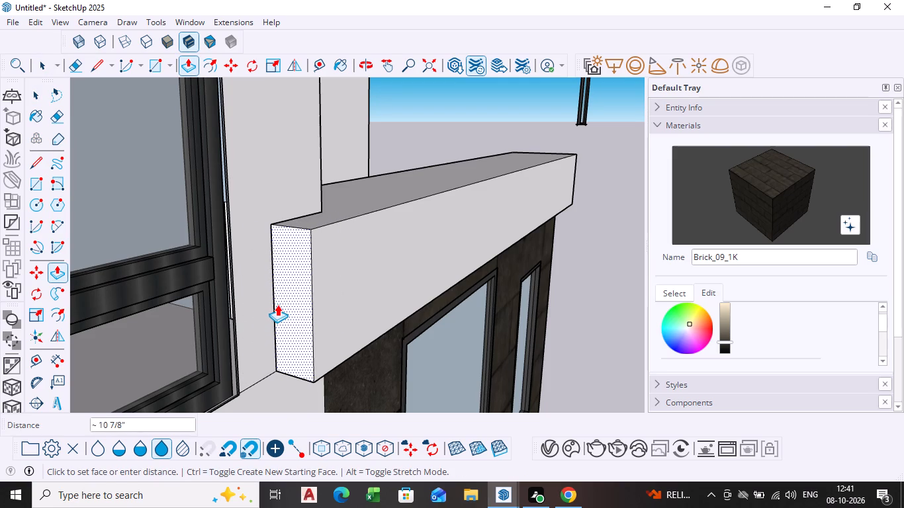
click(277, 304)
Draw a line about 6 1/8" long across the parapet's top at the tower corner, separating the extended end.
scroll(386, 308, down, 3)
middle_drag(382, 310, 238, 299)
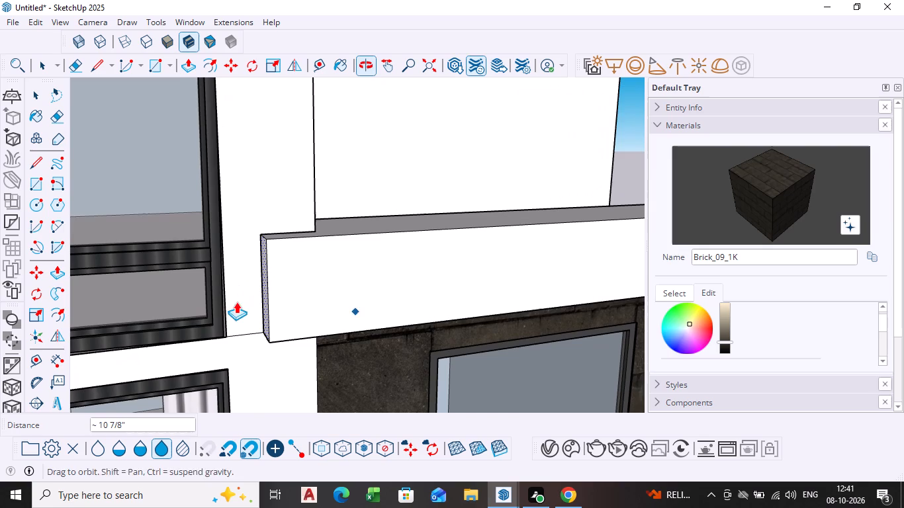
scroll(324, 287, down, 2)
middle_drag(324, 287, 324, 357)
scroll(321, 277, up, 4)
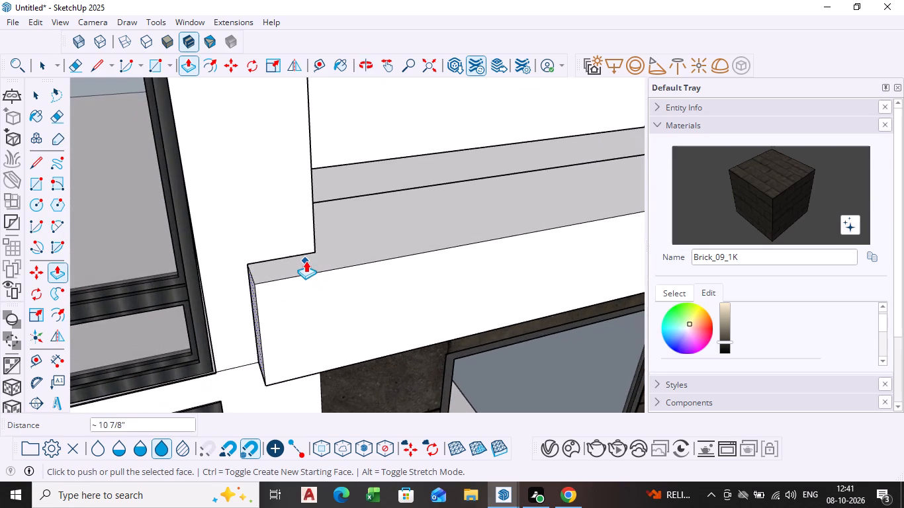
scroll(306, 261, up, 3)
key(l)
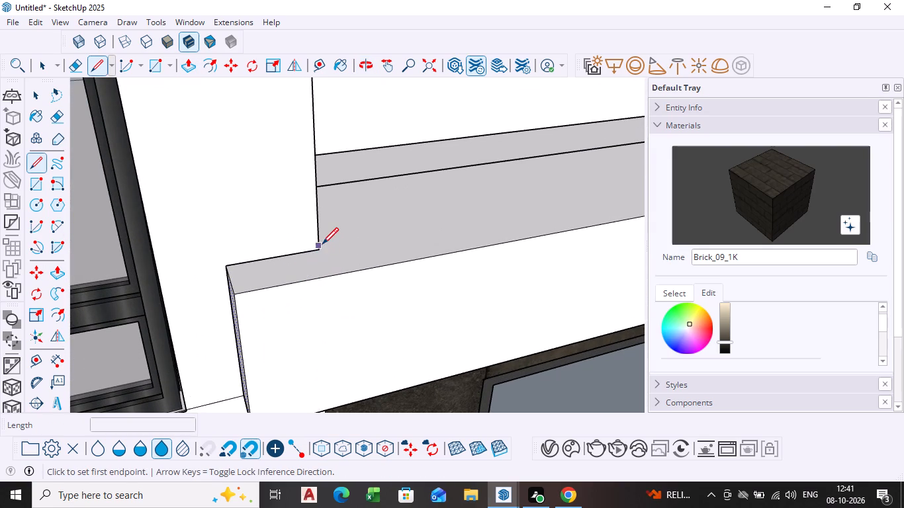
click(320, 247)
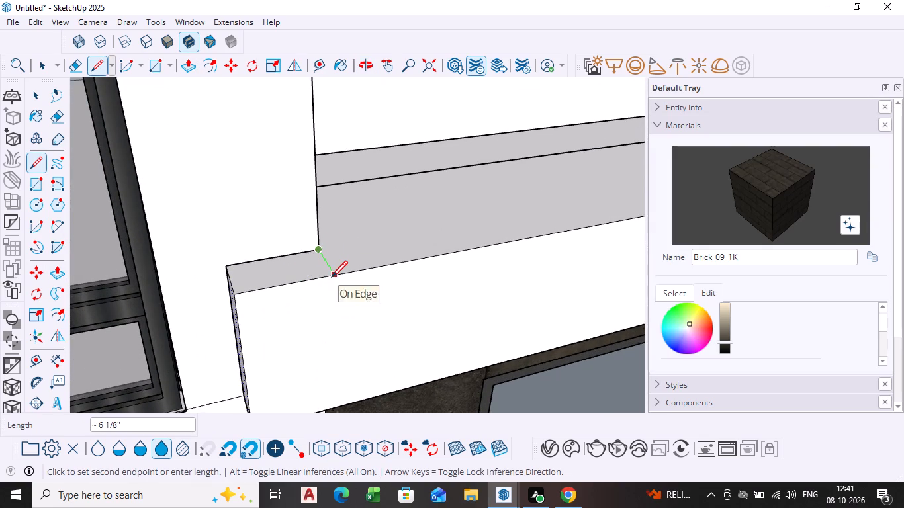
click(332, 278)
Extrude the top of the parapet's extended end upward about 11' 8" to form a vertical band on the tower.
key(space)
click(285, 278)
key(p)
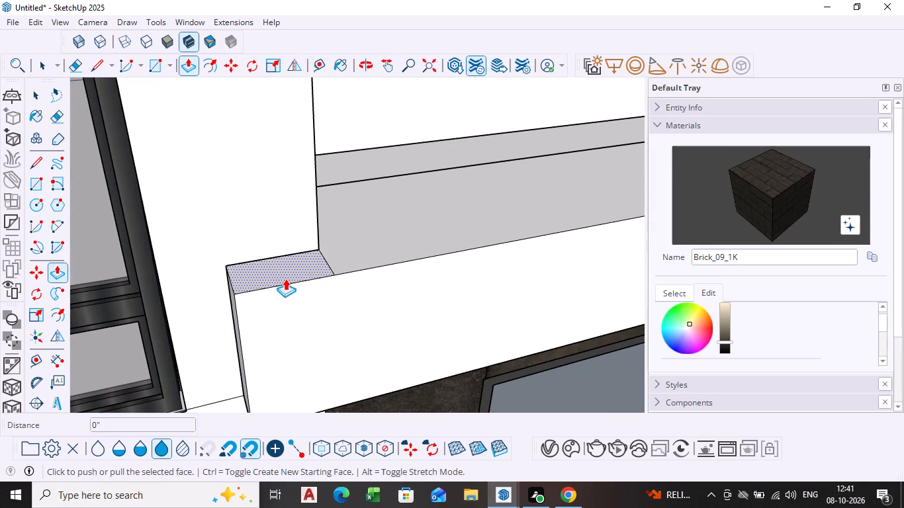
click(285, 278)
scroll(273, 196, down, 20)
scroll(273, 196, down, 3)
shift+middle_drag(281, 235, 256, 144)
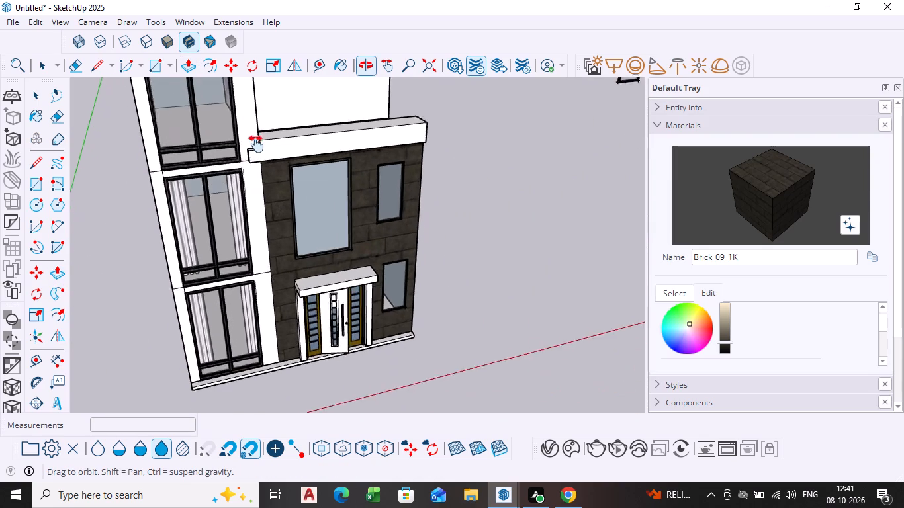
shift+middle_drag(256, 144, 161, 319)
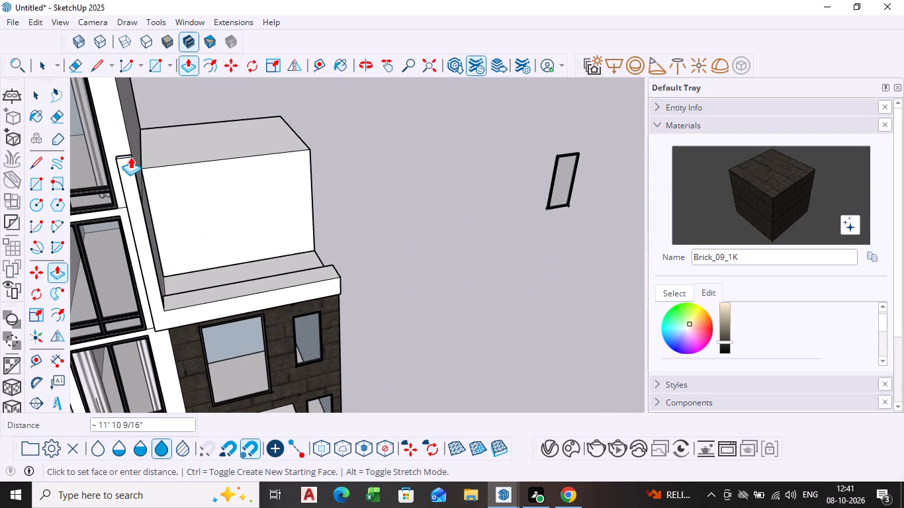
click(130, 161)
Pull the parapet's free end face outward slightly past the brick side wall.
middle_drag(204, 273, 191, 201)
scroll(201, 179, down, 1)
middle_drag(201, 180, 139, 202)
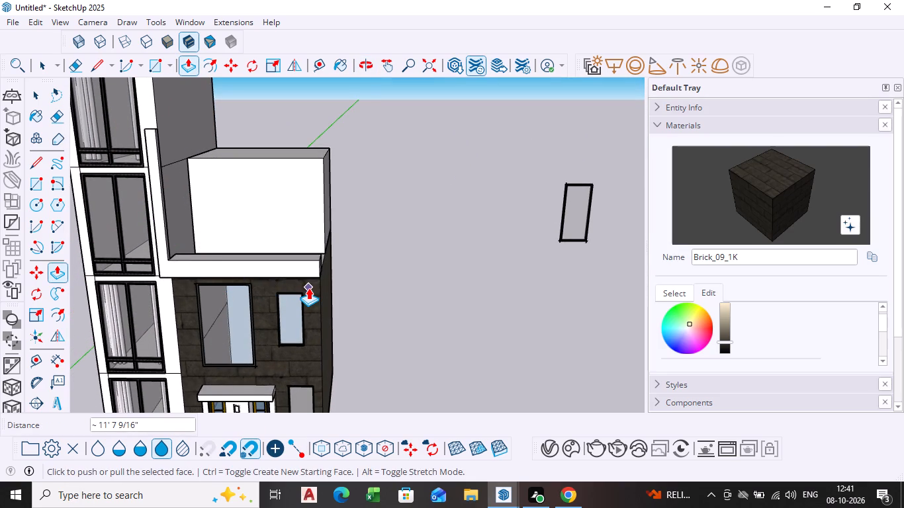
middle_drag(316, 287, 179, 261)
scroll(301, 238, up, 8)
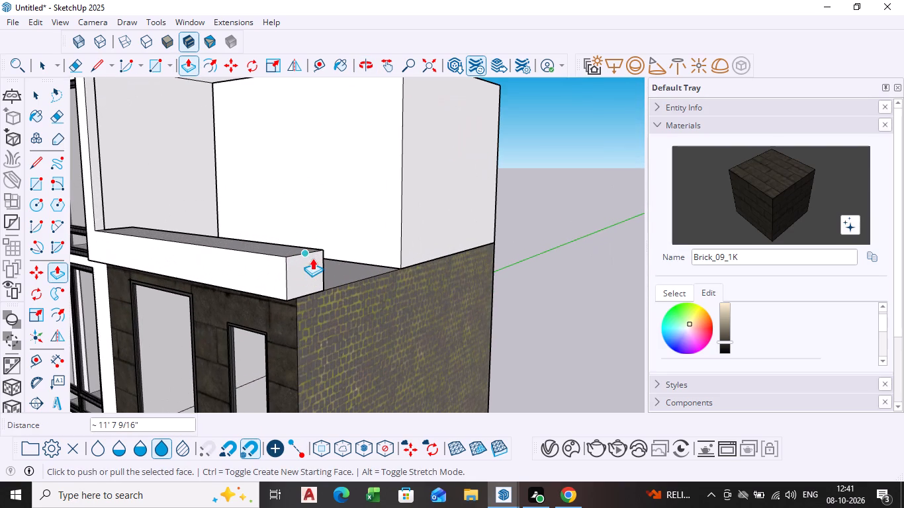
key(space)
click(312, 259)
key(p)
click(312, 259)
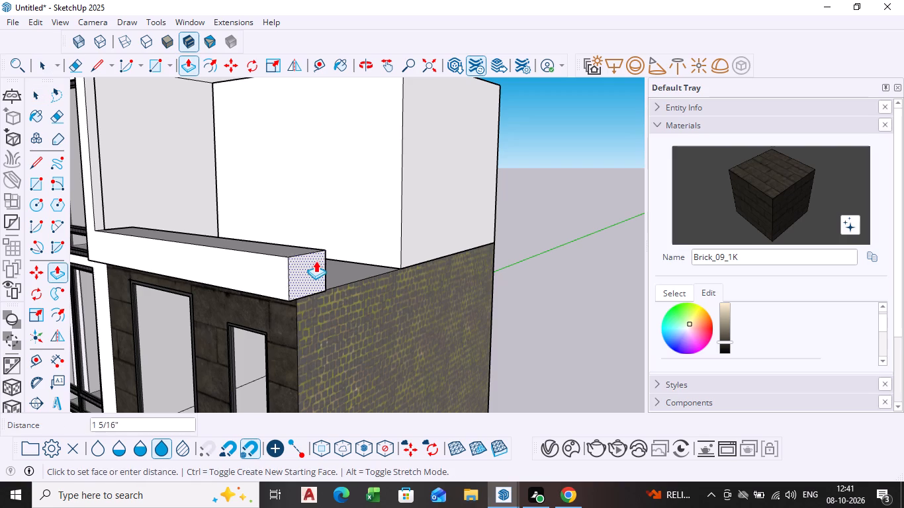
click(328, 262)
key(space)
Examine the L-shaped parapet and vertical band against the set-back storey and tower from front, side and raised viewpoints.
scroll(363, 308, down, 1)
middle_drag(363, 308, 478, 318)
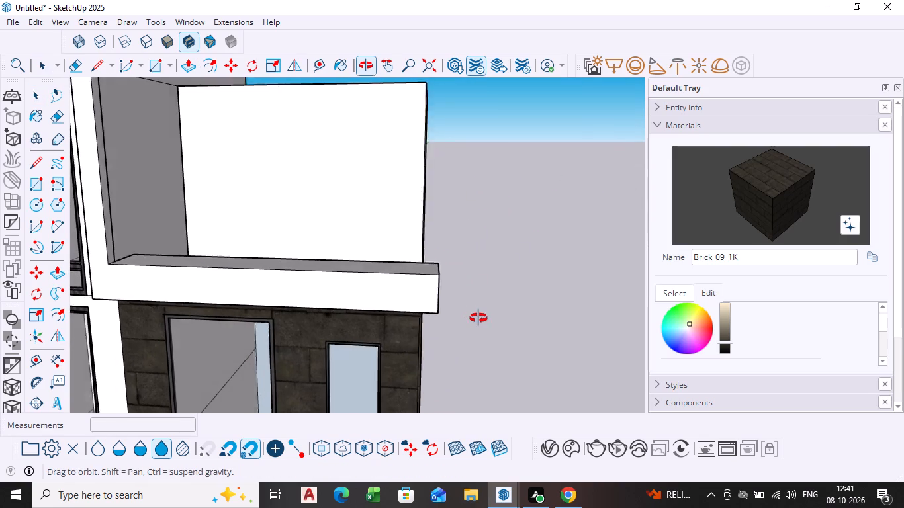
middle_drag(478, 318, 482, 316)
middle_drag(260, 296, 257, 416)
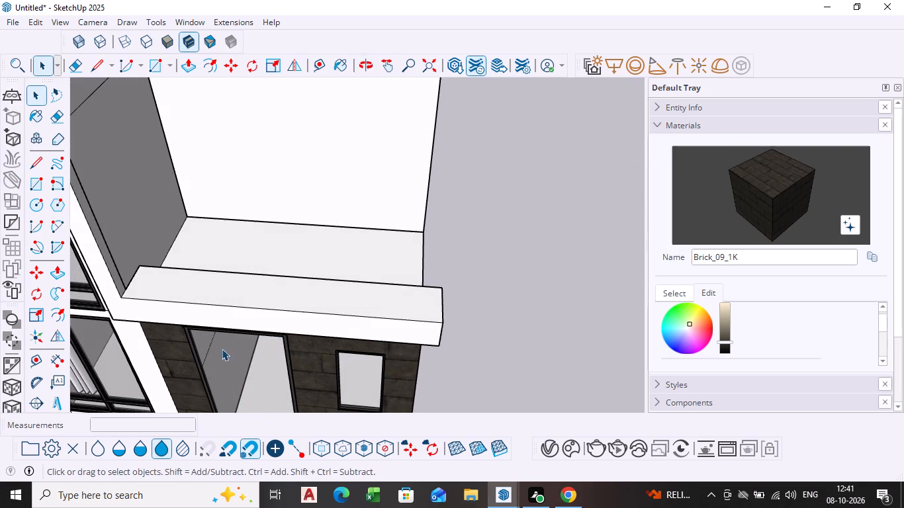
scroll(167, 262, down, 7)
middle_drag(174, 269, 236, 242)
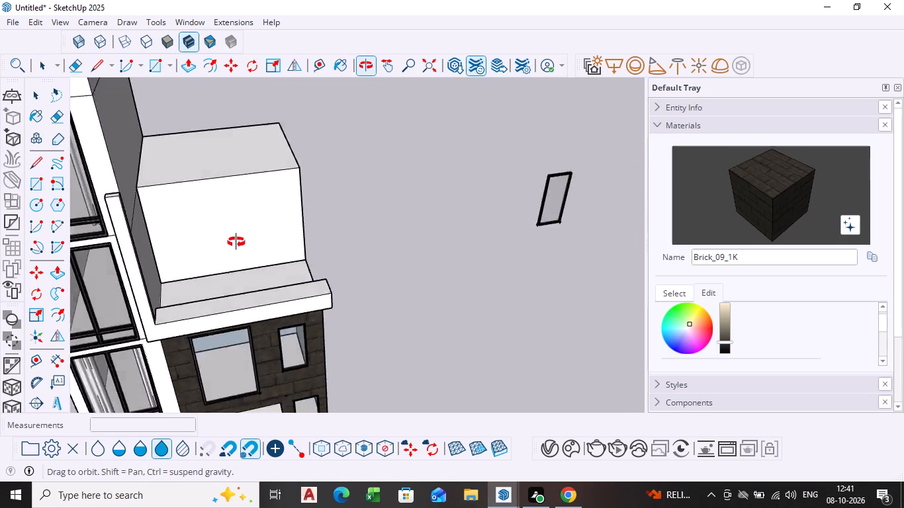
middle_drag(236, 242, 164, 242)
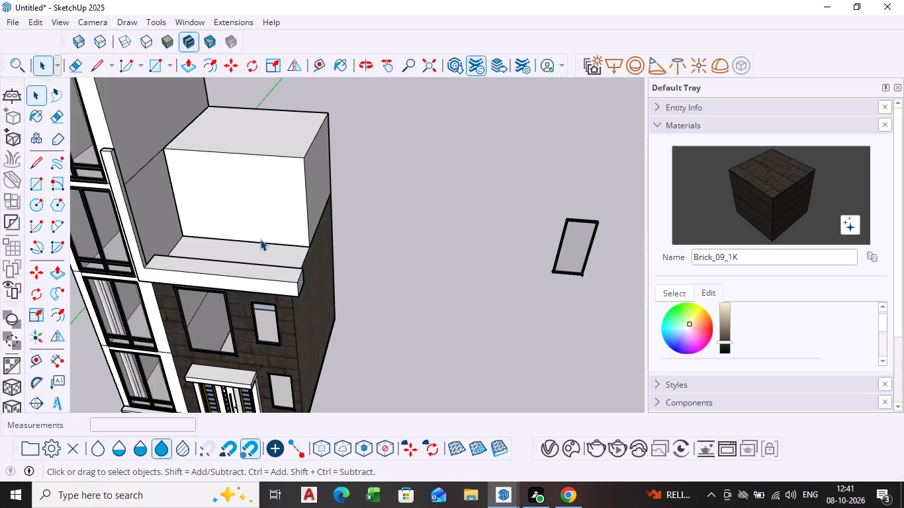
scroll(273, 239, down, 1)
middle_drag(273, 239, 187, 255)
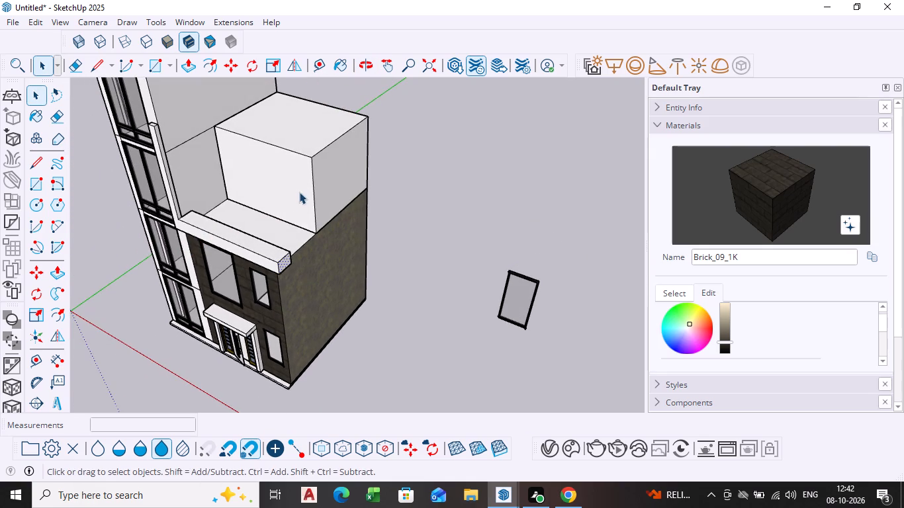
shift+middle_drag(302, 207, 230, 269)
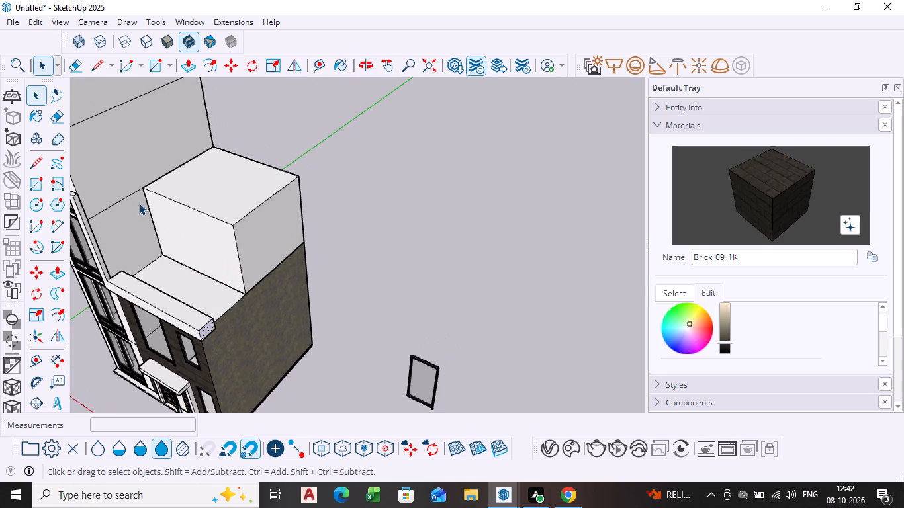
middle_drag(154, 216, 191, 228)
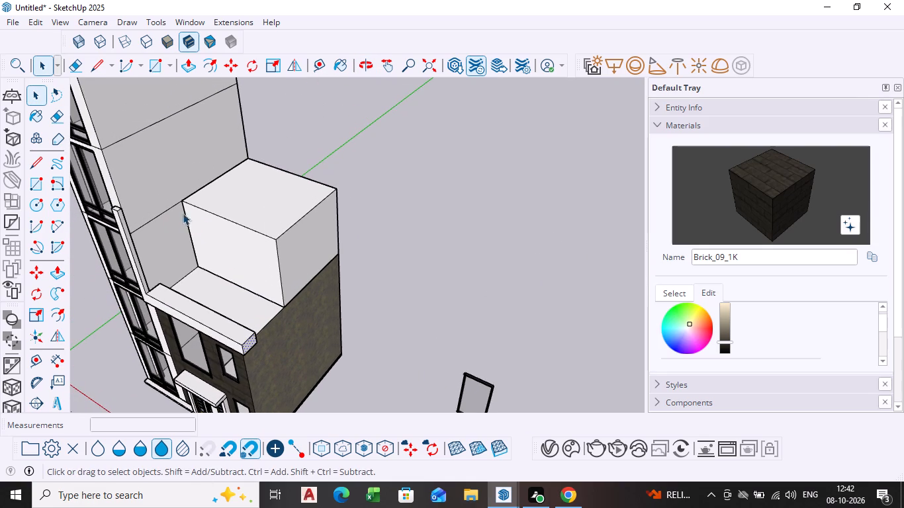
middle_drag(139, 232, 175, 202)
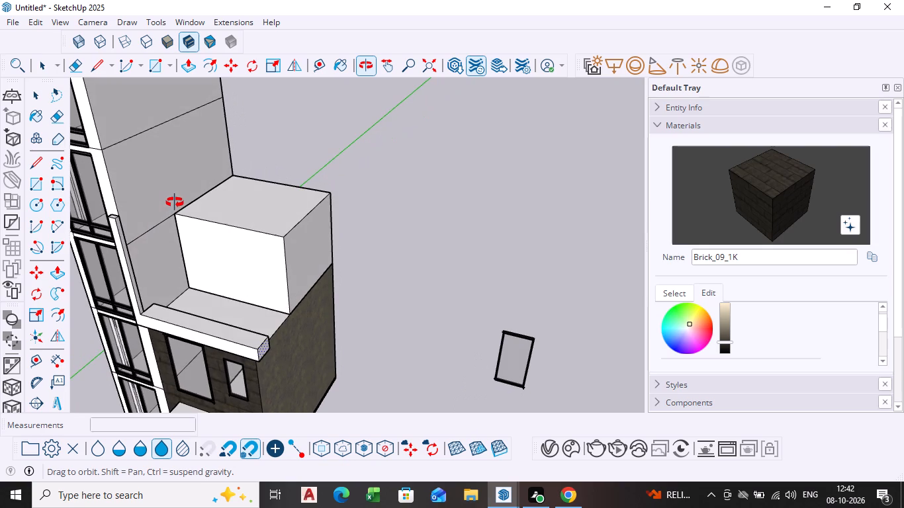
middle_drag(175, 202, 176, 202)
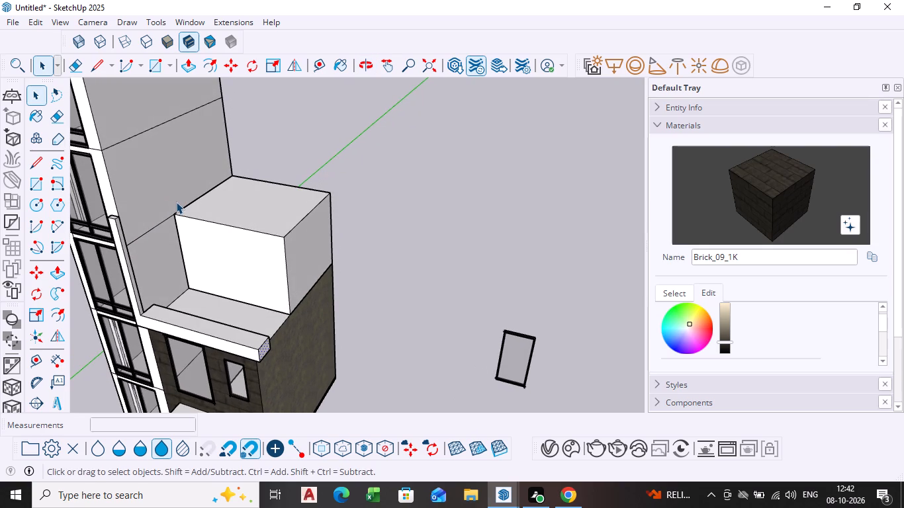
middle_drag(175, 204, 296, 152)
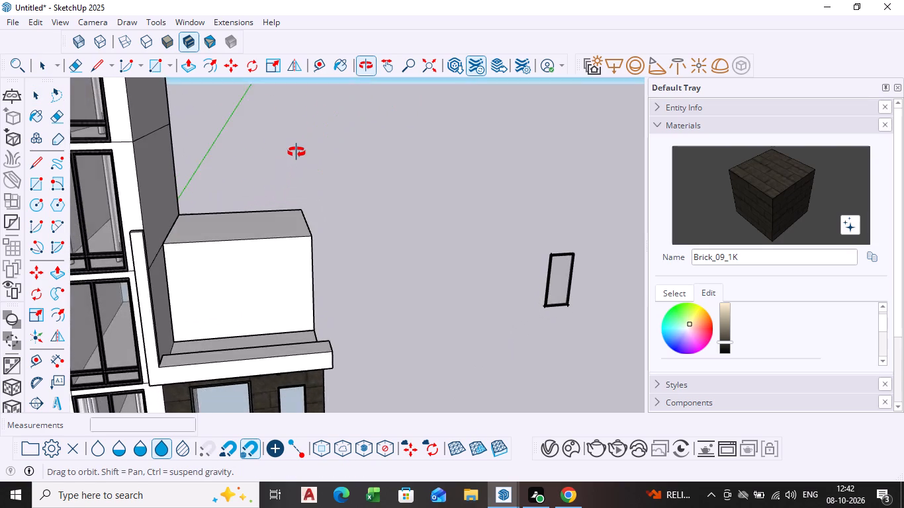
middle_drag(296, 152, 298, 146)
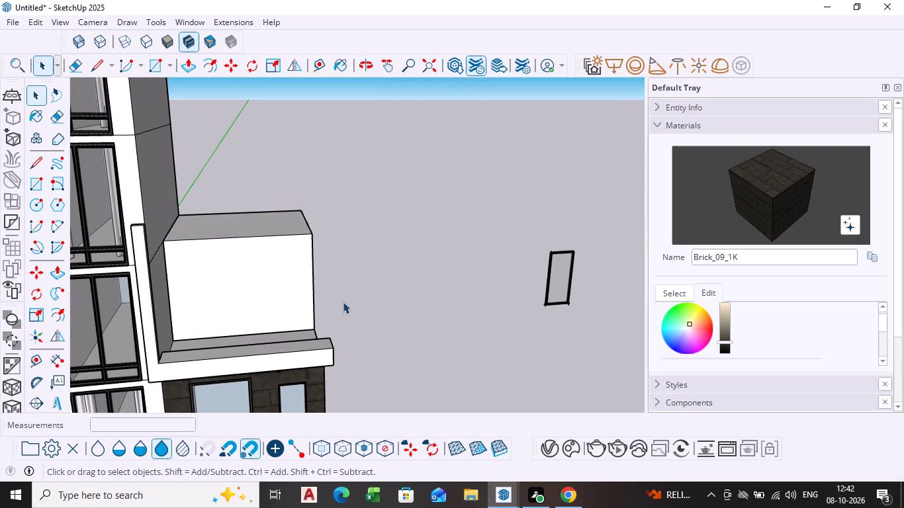
Examine the parapet's free end up close where it meets the terrace and the brick side wall.
scroll(350, 319, down, 1)
middle_drag(350, 319, 229, 329)
scroll(378, 319, up, 4)
middle_drag(377, 319, 275, 319)
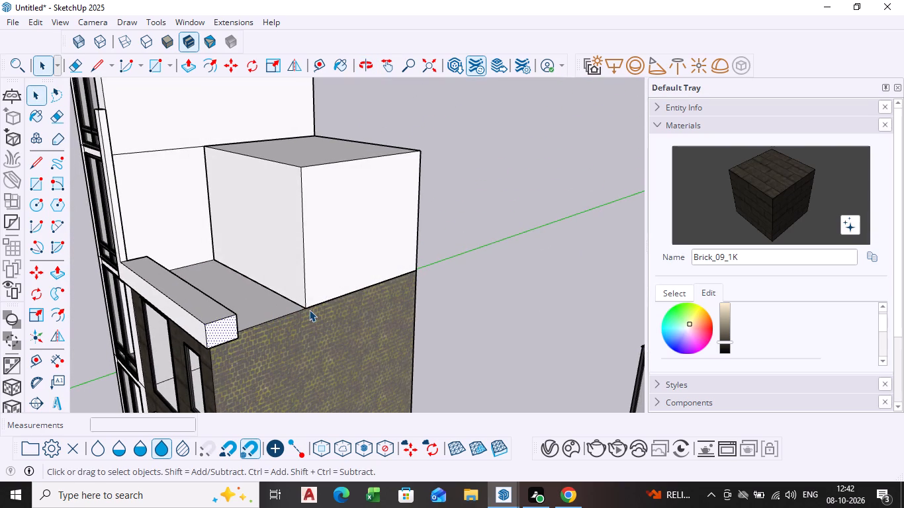
middle_drag(309, 310, 278, 300)
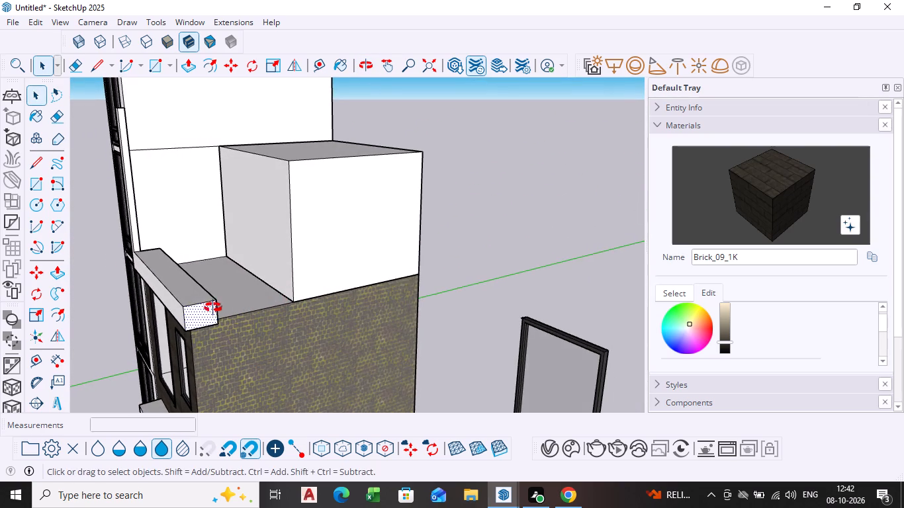
middle_drag(213, 308, 154, 304)
scroll(191, 280, up, 4)
middle_drag(204, 314, 147, 308)
scroll(147, 308, up, 6)
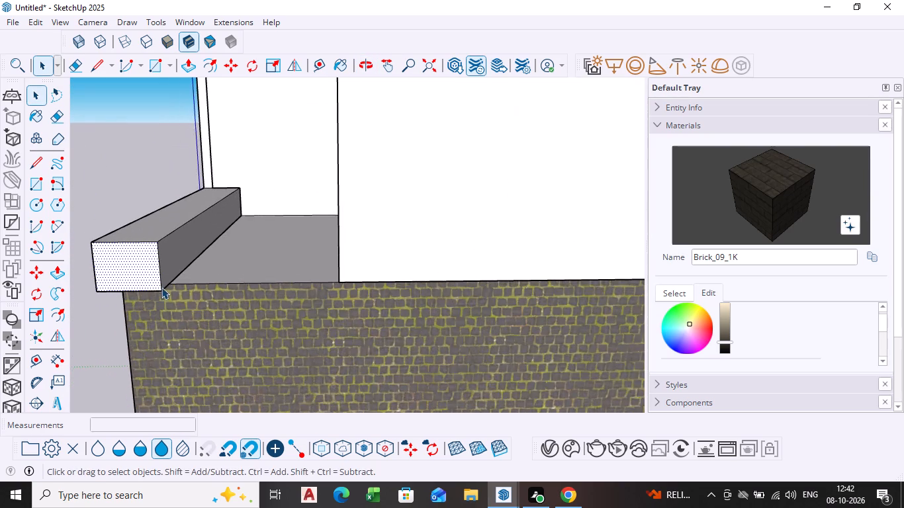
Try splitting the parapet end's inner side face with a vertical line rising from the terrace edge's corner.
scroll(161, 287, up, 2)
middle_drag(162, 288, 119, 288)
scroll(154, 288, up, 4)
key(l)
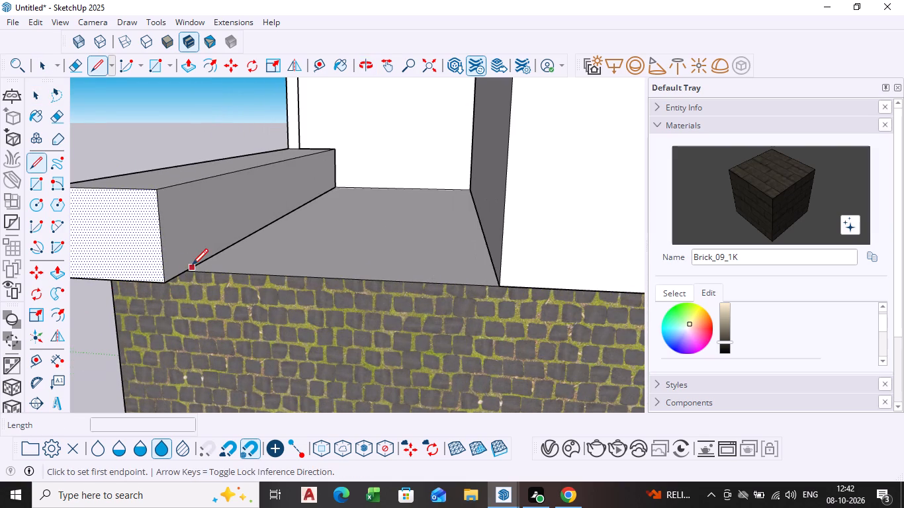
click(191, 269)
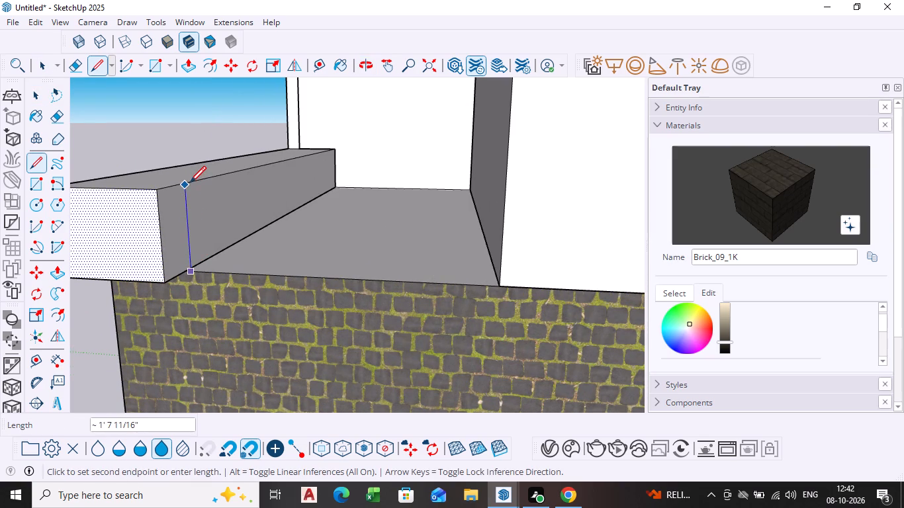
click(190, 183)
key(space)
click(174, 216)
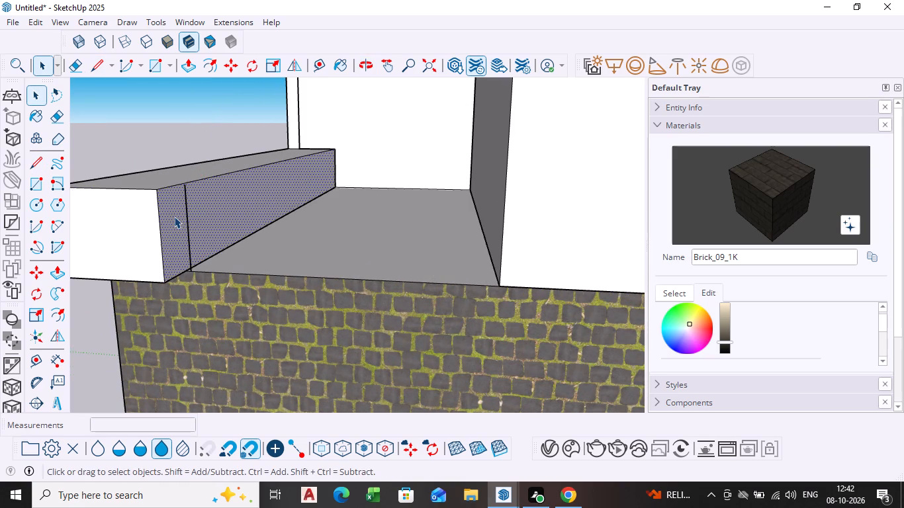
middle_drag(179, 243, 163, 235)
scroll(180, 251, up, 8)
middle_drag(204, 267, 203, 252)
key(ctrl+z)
Draw a vertical line about 1' 8" long up the parapet's inner side face, starting where the terrace's outer edge meets it.
key(l)
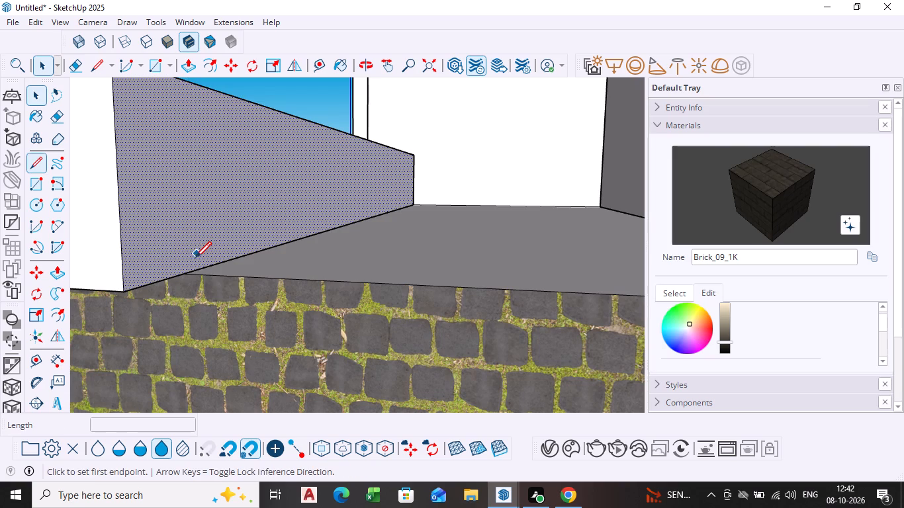
click(189, 270)
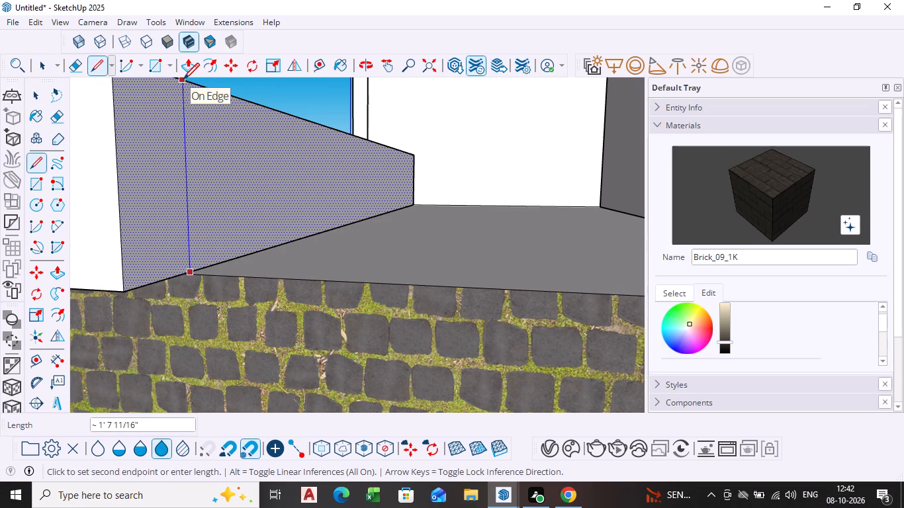
scroll(183, 85, down, 1)
shift+middle_drag(183, 85, 157, 173)
click(156, 168)
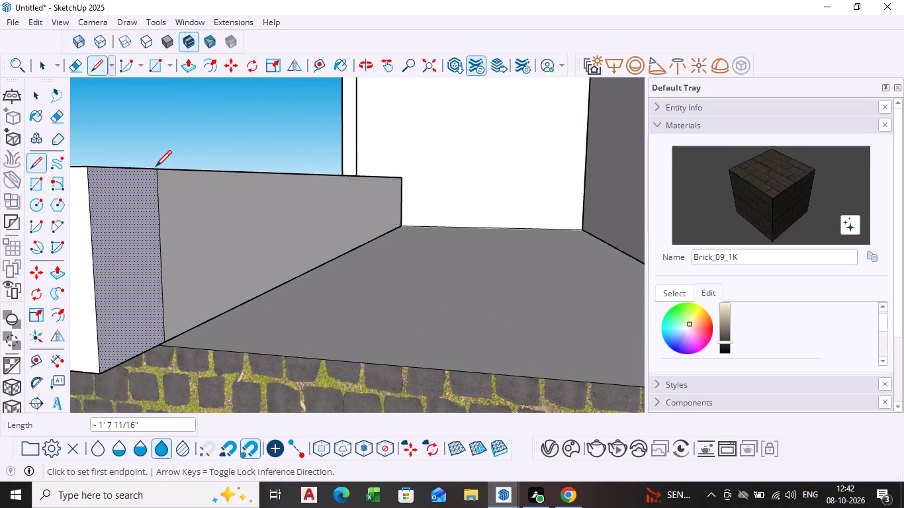
Extrude the split-off end strip about 17' 3" along the brick side wall so the parapet wraps around that side.
key(space)
click(133, 220)
key(p)
click(133, 220)
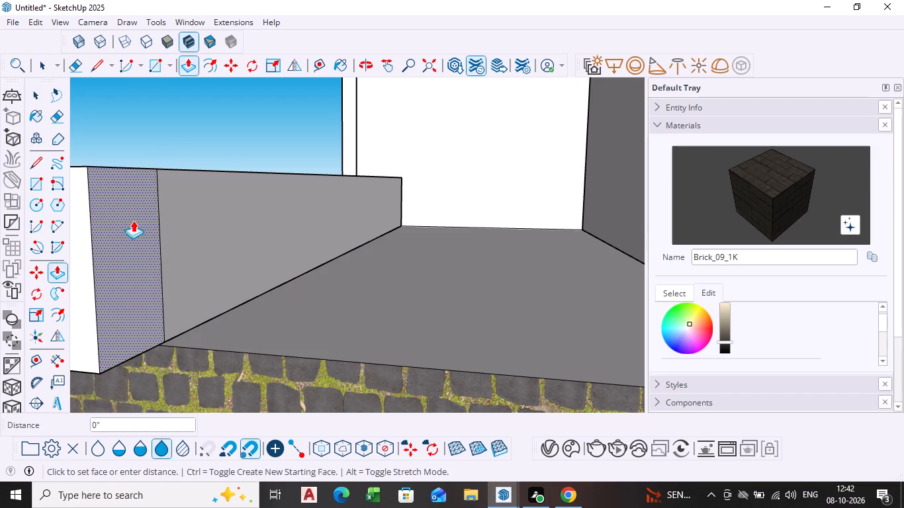
scroll(197, 265, down, 16)
shift+middle_drag(238, 280, 137, 244)
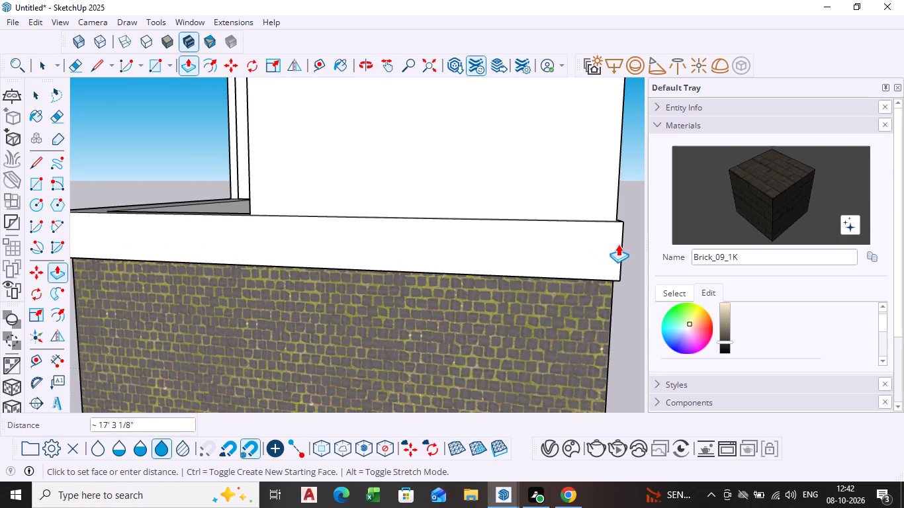
click(618, 244)
key(space)
Push the set-back storey's outer side wall inward about 8", away from the new side parapet.
scroll(406, 270, down, 8)
middle_drag(340, 280, 443, 333)
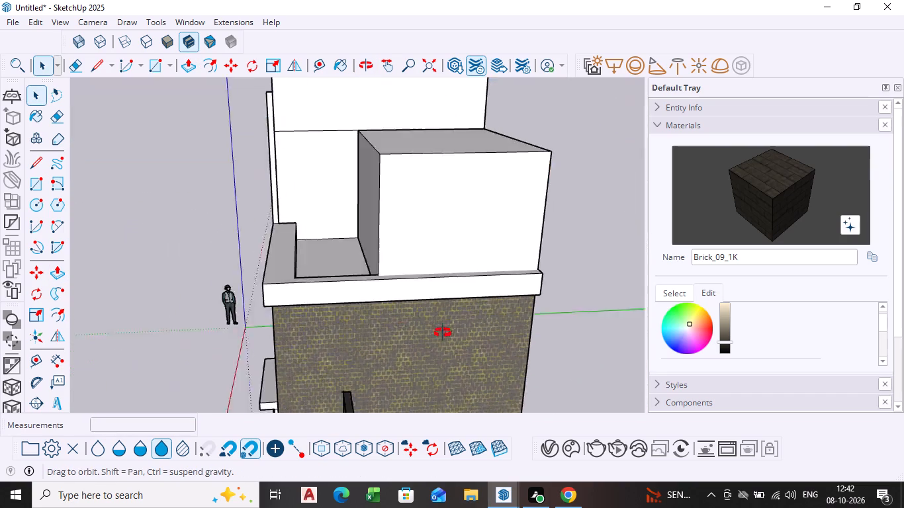
middle_drag(443, 333, 650, 349)
middle_drag(500, 235, 476, 235)
scroll(475, 220, up, 3)
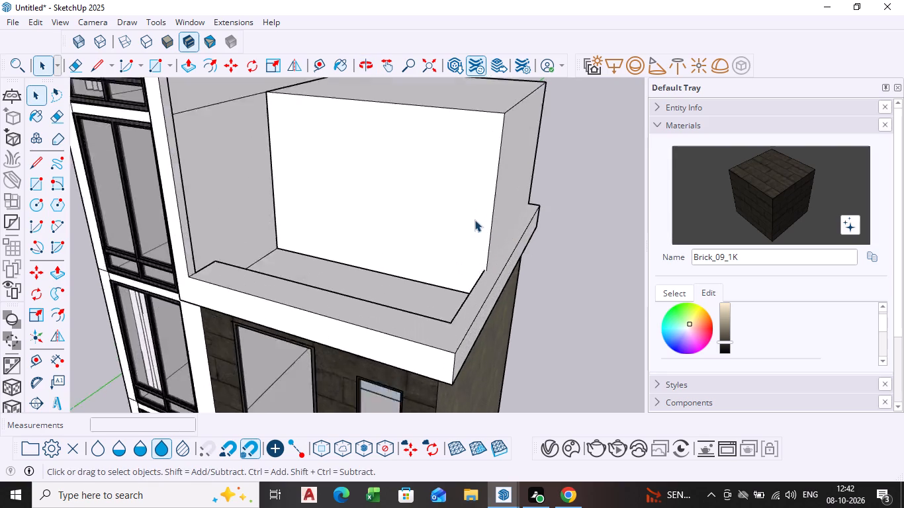
scroll(475, 220, up, 8)
middle_drag(539, 237, 465, 249)
click(473, 237)
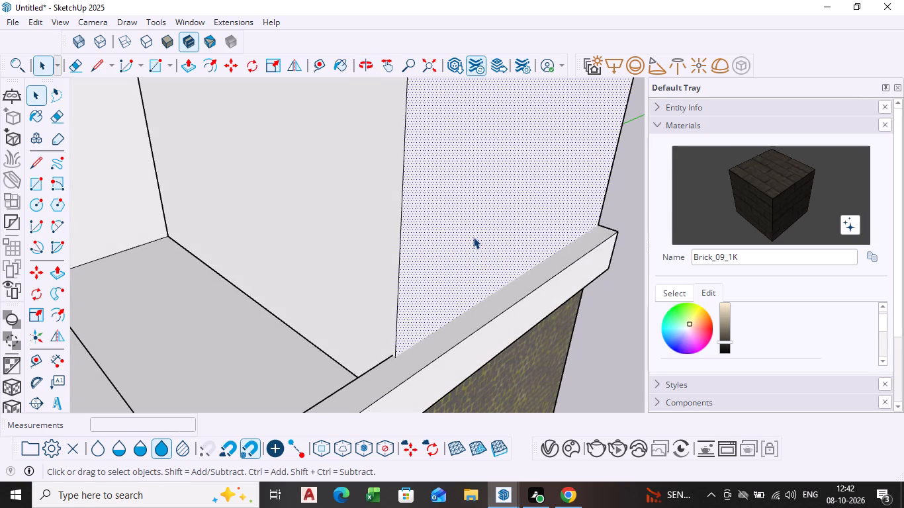
key(p)
click(473, 237)
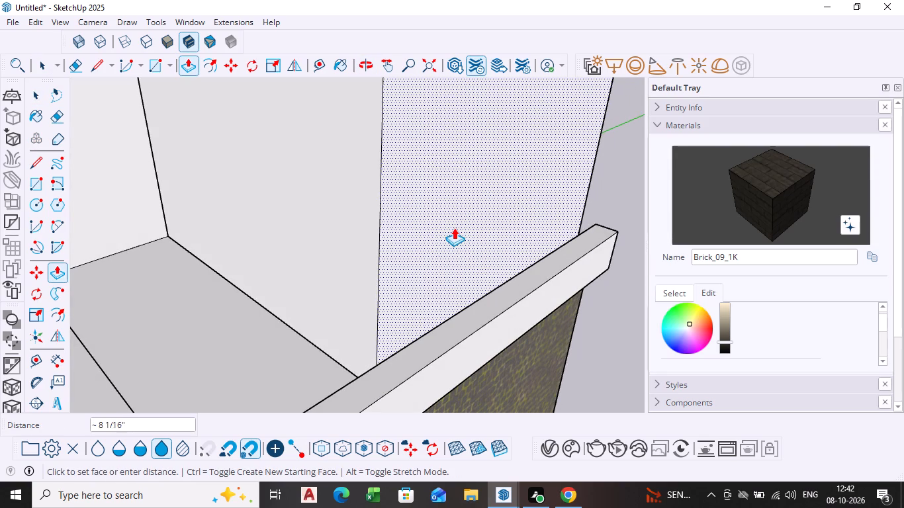
click(453, 227)
Delete the leftover edges on the terrace floor between the set-back storey's base and the side parapet.
scroll(461, 281, down, 1)
middle_drag(461, 281, 537, 271)
scroll(487, 293, up, 4)
middle_drag(480, 302, 537, 342)
middle_drag(533, 339, 511, 333)
key(space)
click(506, 346)
key(Delete)
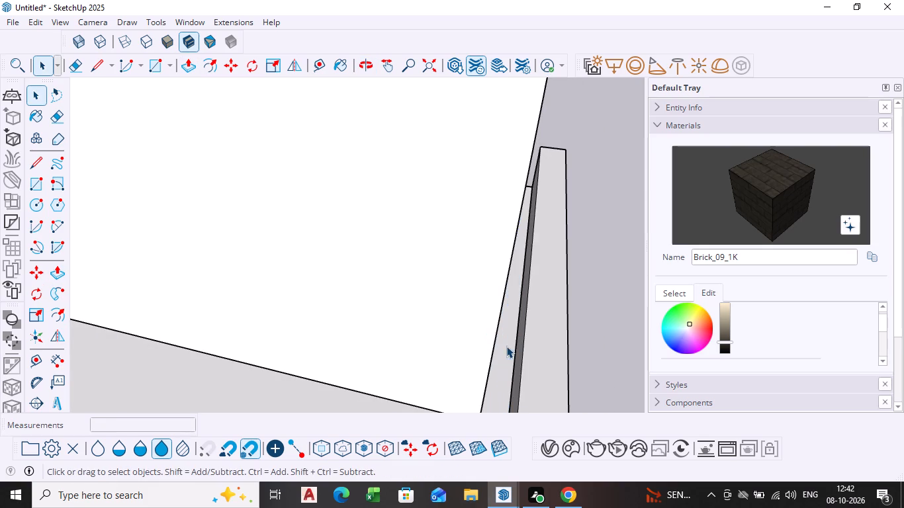
scroll(504, 347, down, 1)
middle_drag(503, 347, 478, 314)
scroll(478, 314, down, 1)
middle_drag(480, 317, 510, 333)
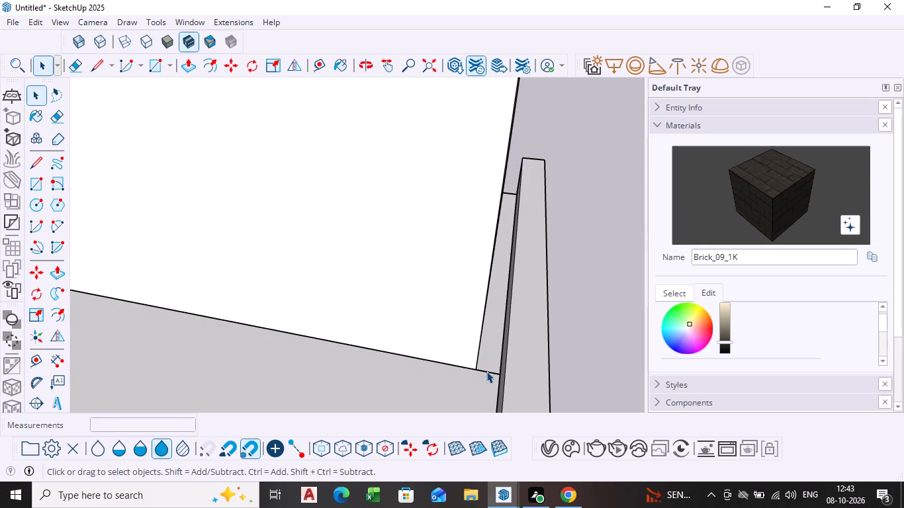
click(486, 372)
key(Delete)
Examine the set-back storey and wrapped parapet against the tower from the front.
scroll(486, 372, down, 5)
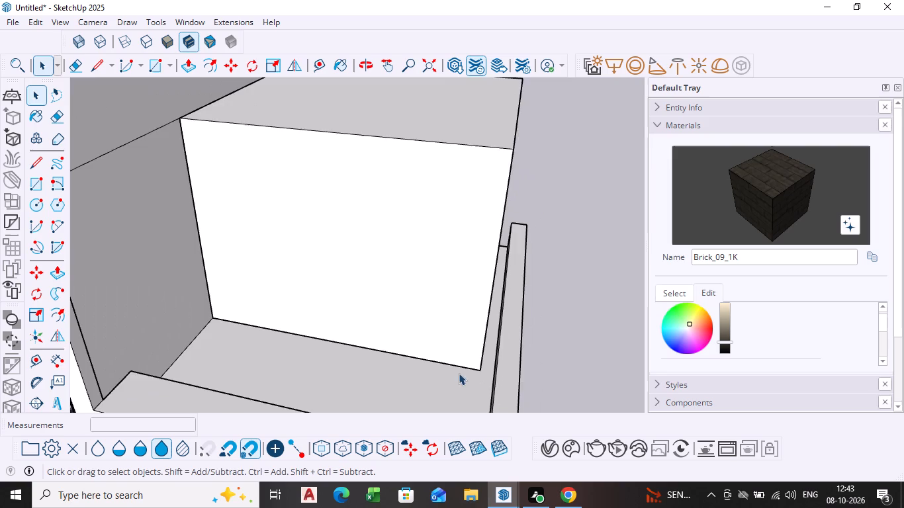
scroll(459, 373, down, 6)
middle_drag(443, 372, 500, 259)
scroll(476, 298, down, 3)
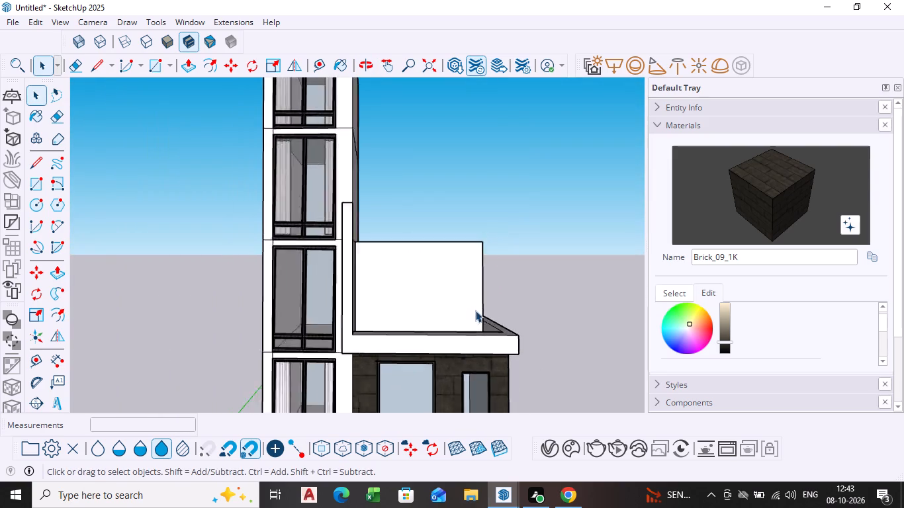
scroll(475, 310, down, 7)
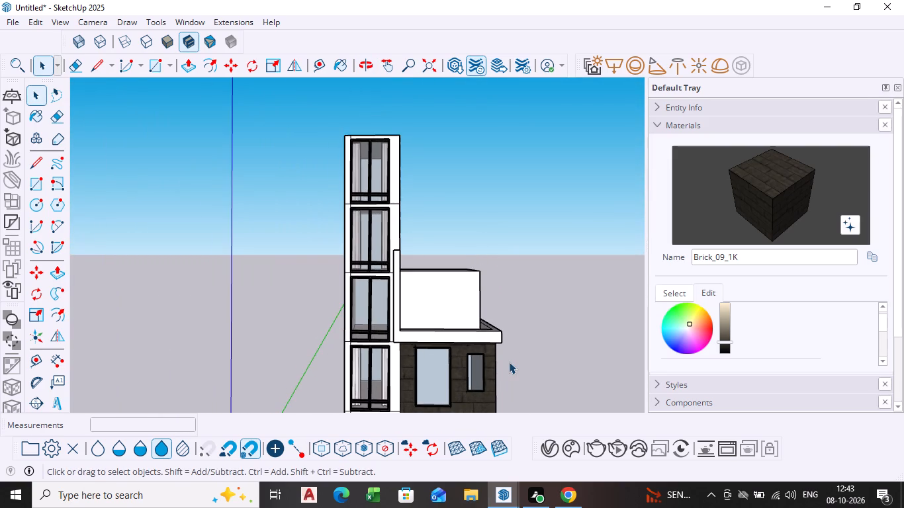
scroll(502, 321, down, 1)
middle_drag(512, 321, 512, 323)
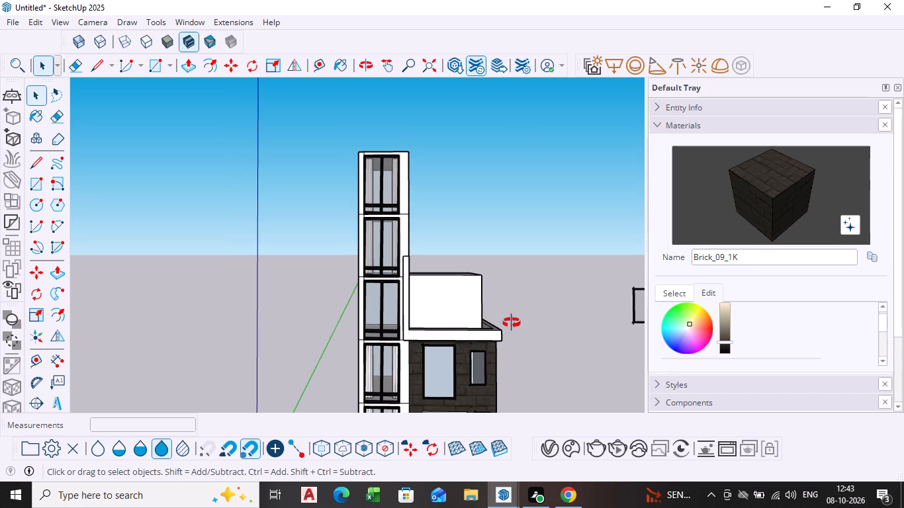
middle_drag(512, 323, 416, 369)
Pull the set-back storey's outer side wall back outward about 7" toward the side parapet.
scroll(480, 335, up, 6)
middle_drag(523, 323, 529, 394)
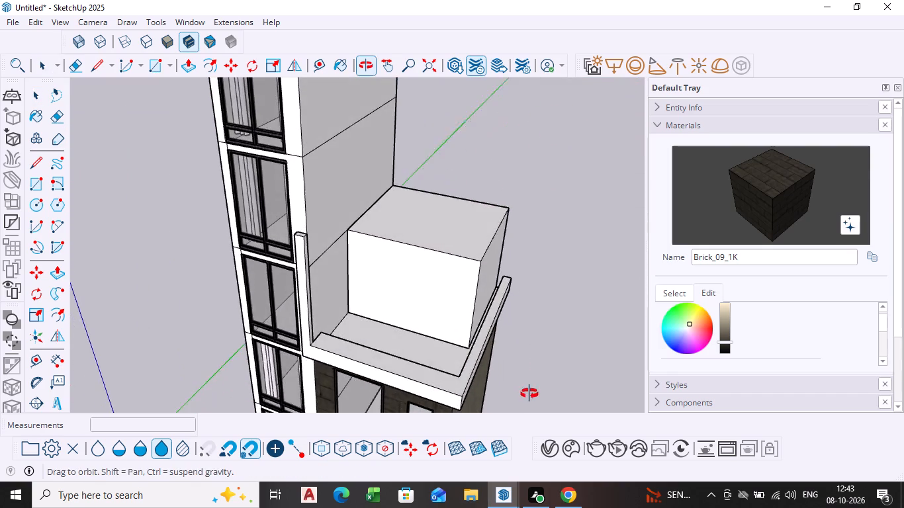
middle_drag(529, 394, 529, 392)
scroll(490, 298, up, 8)
click(482, 300)
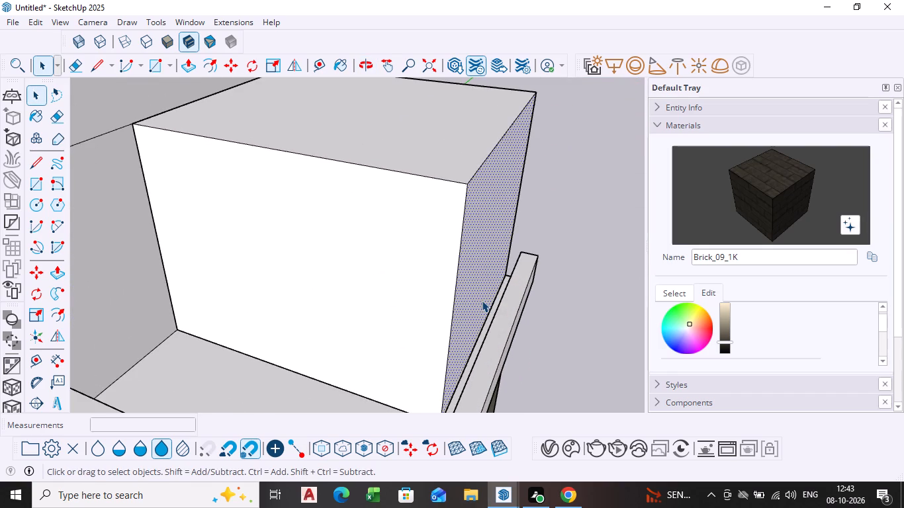
key(p)
click(482, 300)
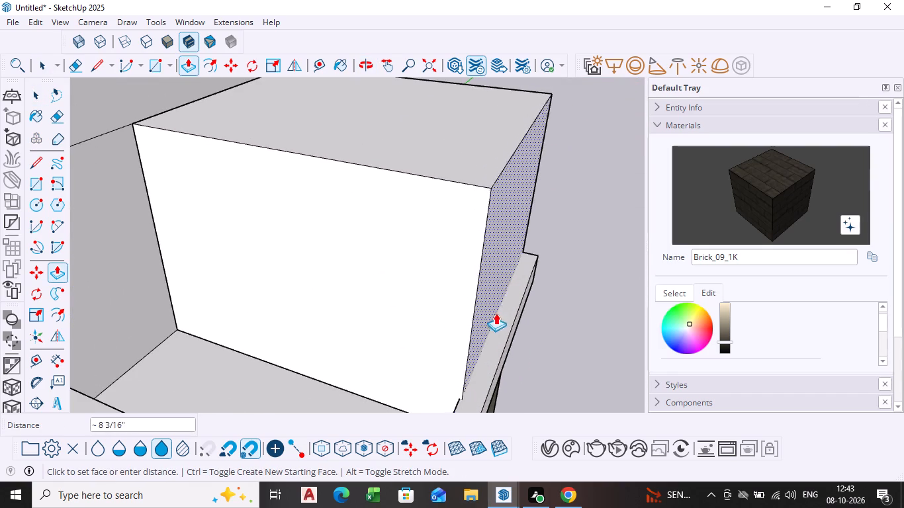
click(478, 345)
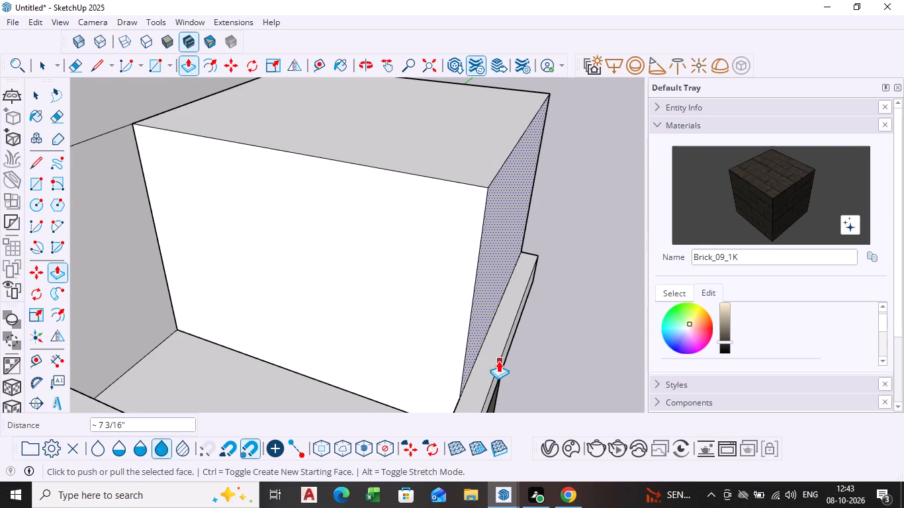
key(space)
Examine the whole front elevation with the widened set-back storey and the parapet.
scroll(523, 355, down, 8)
middle_drag(451, 342, 539, 214)
scroll(492, 239, down, 3)
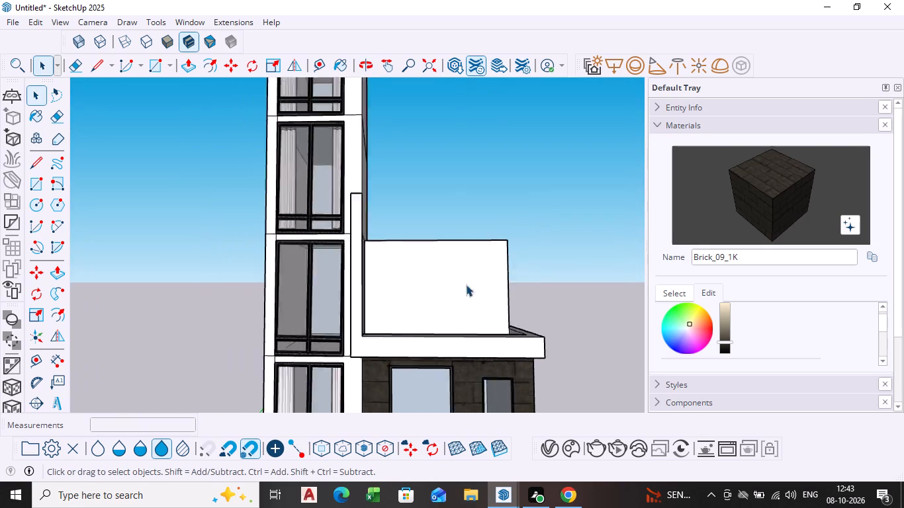
scroll(466, 284, down, 7)
middle_drag(456, 304, 445, 325)
scroll(456, 304, down, 1)
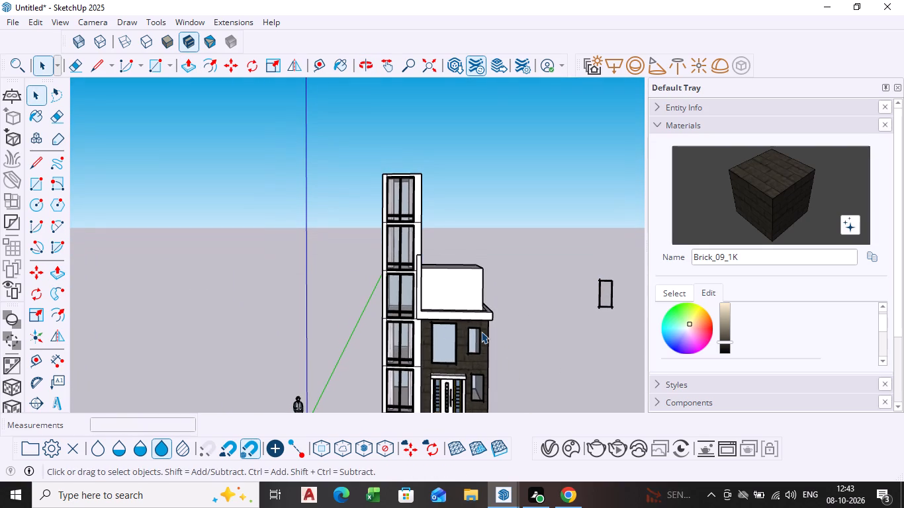
middle_drag(480, 330, 478, 296)
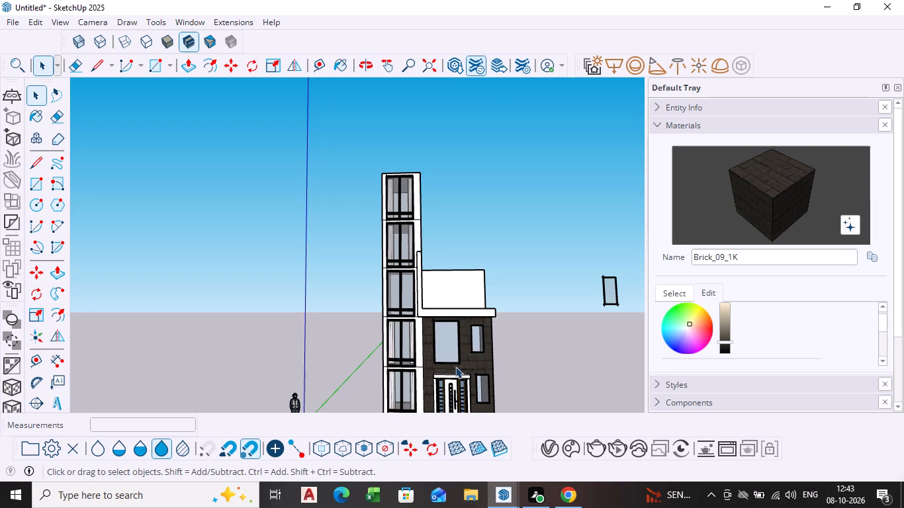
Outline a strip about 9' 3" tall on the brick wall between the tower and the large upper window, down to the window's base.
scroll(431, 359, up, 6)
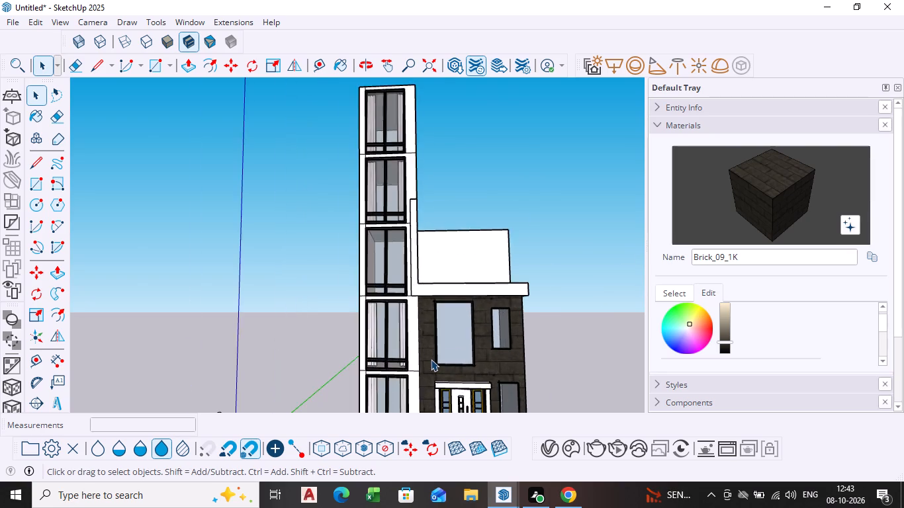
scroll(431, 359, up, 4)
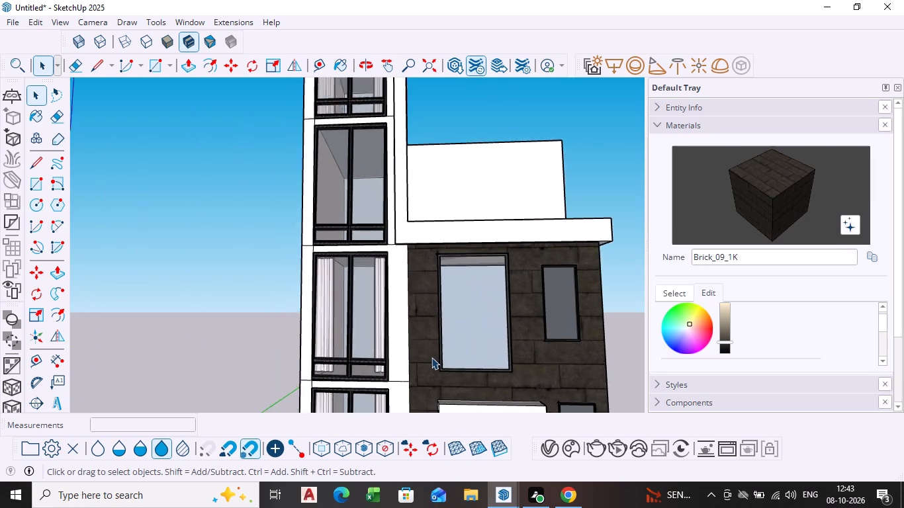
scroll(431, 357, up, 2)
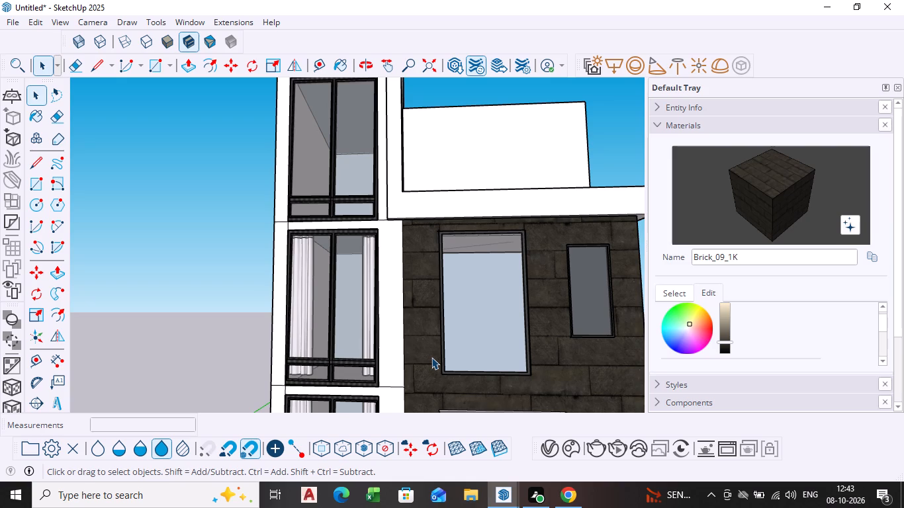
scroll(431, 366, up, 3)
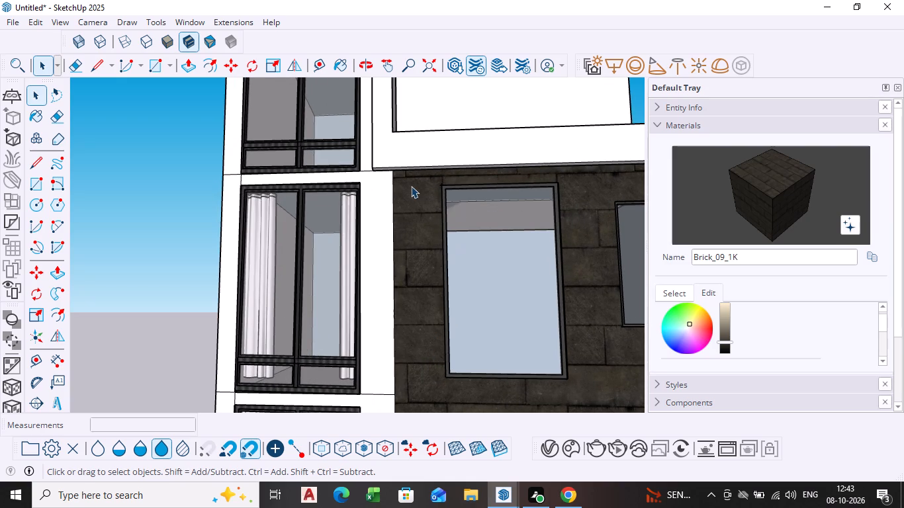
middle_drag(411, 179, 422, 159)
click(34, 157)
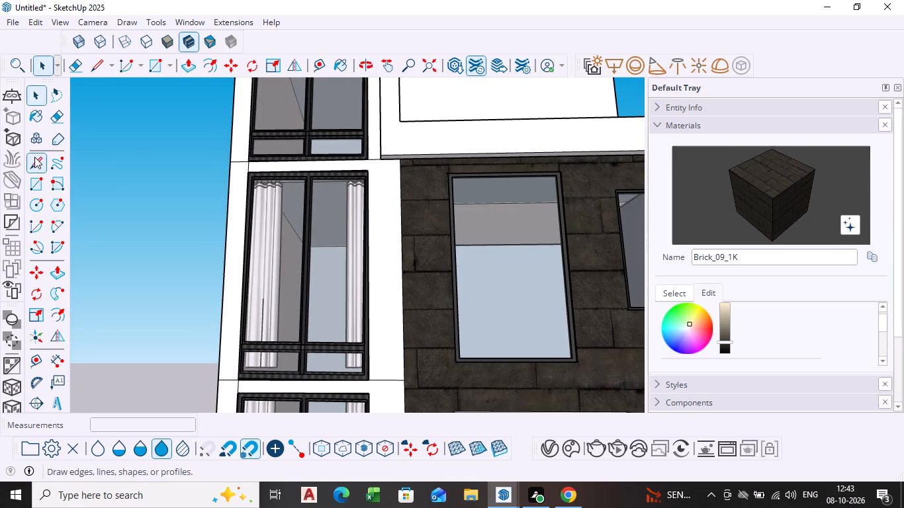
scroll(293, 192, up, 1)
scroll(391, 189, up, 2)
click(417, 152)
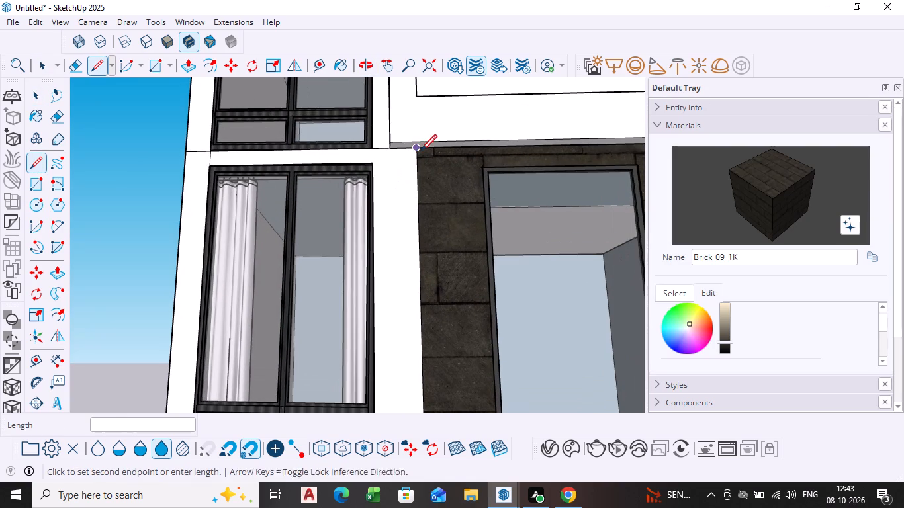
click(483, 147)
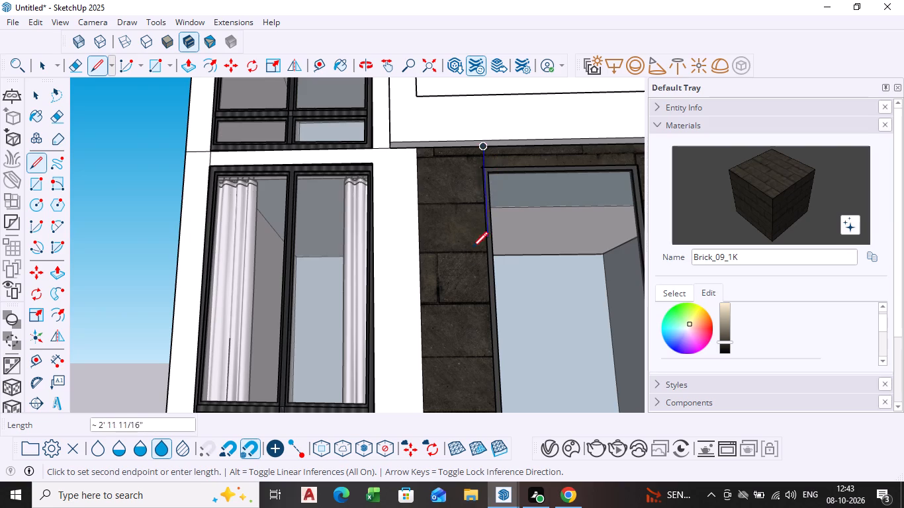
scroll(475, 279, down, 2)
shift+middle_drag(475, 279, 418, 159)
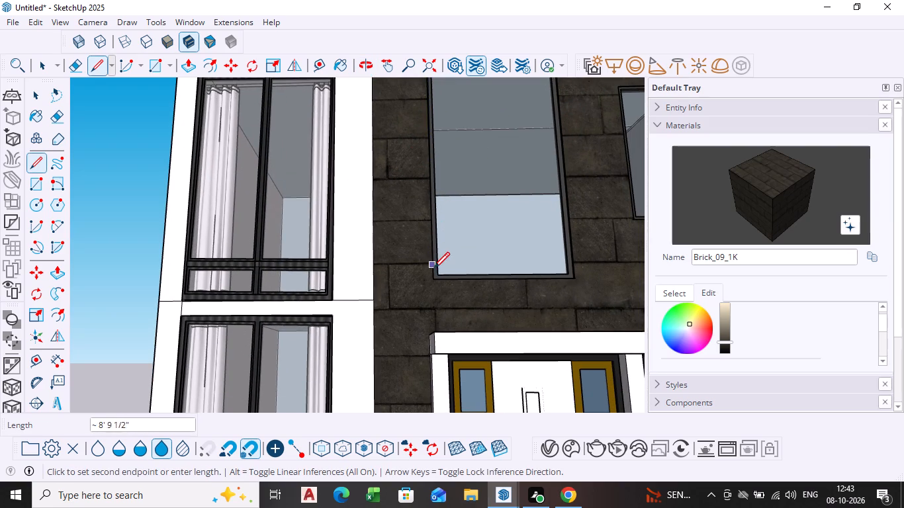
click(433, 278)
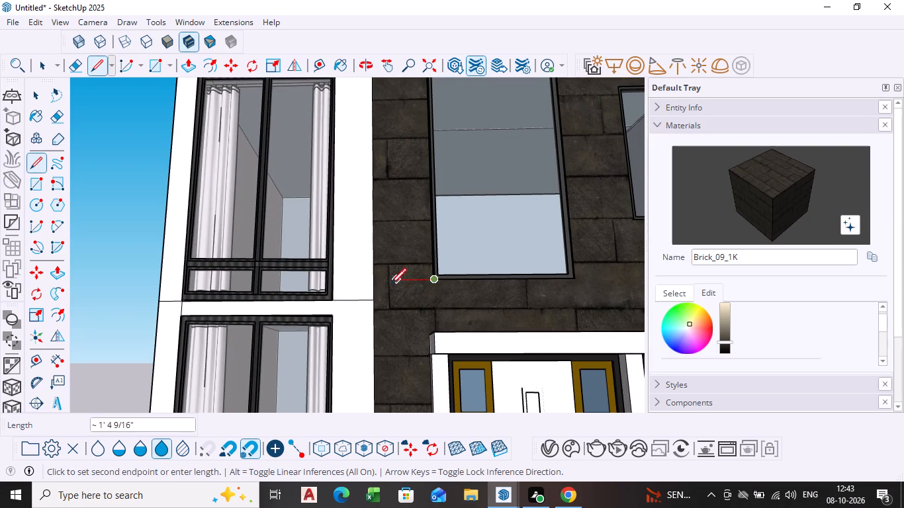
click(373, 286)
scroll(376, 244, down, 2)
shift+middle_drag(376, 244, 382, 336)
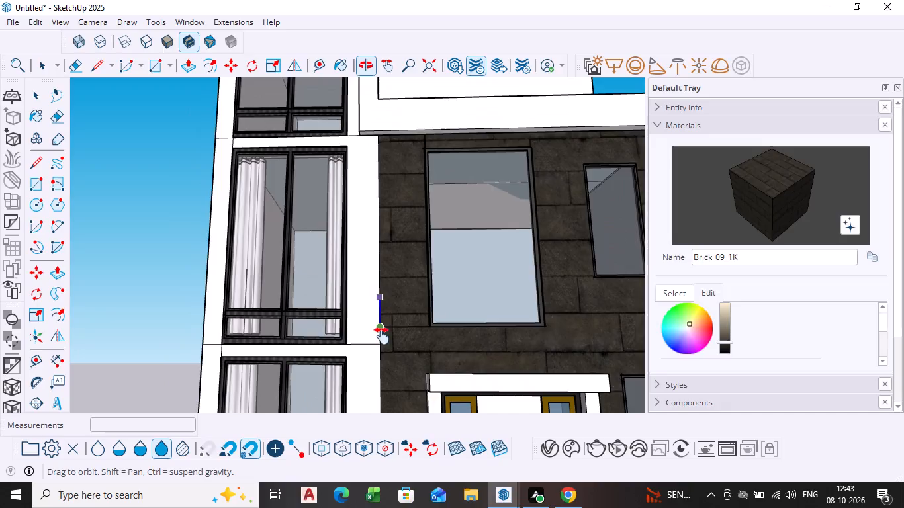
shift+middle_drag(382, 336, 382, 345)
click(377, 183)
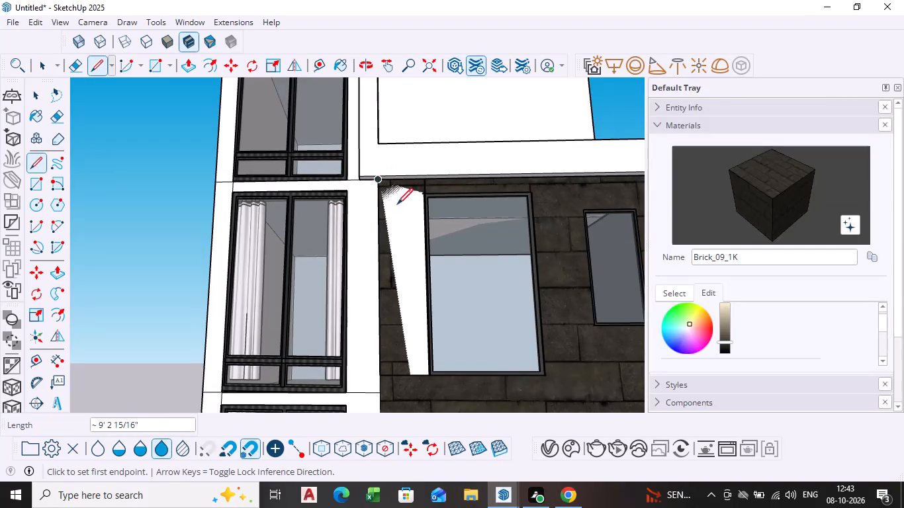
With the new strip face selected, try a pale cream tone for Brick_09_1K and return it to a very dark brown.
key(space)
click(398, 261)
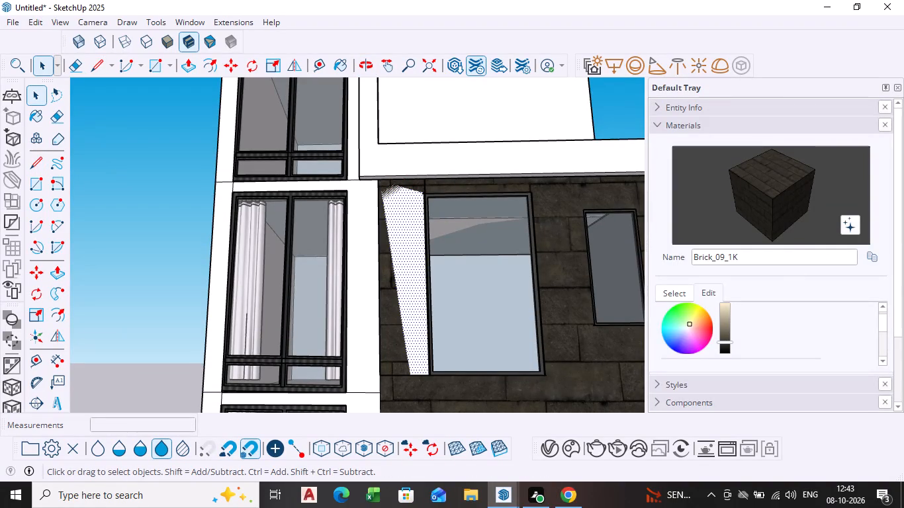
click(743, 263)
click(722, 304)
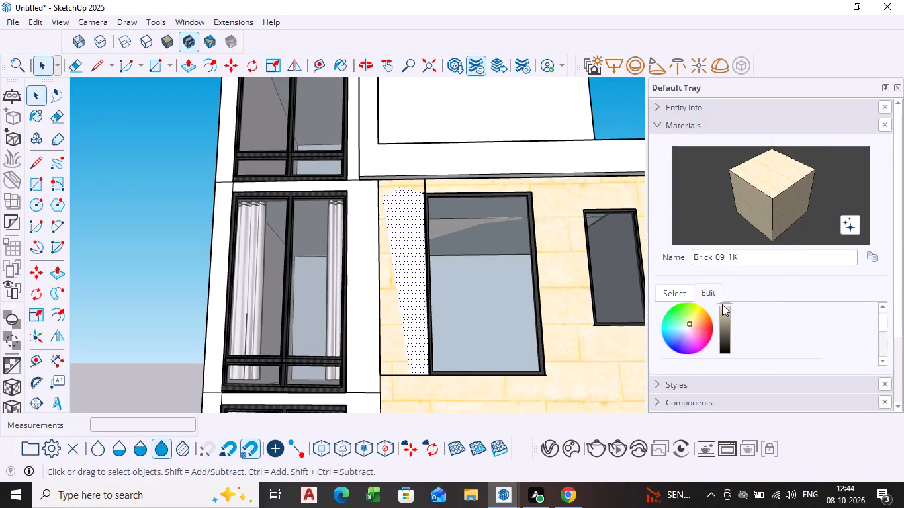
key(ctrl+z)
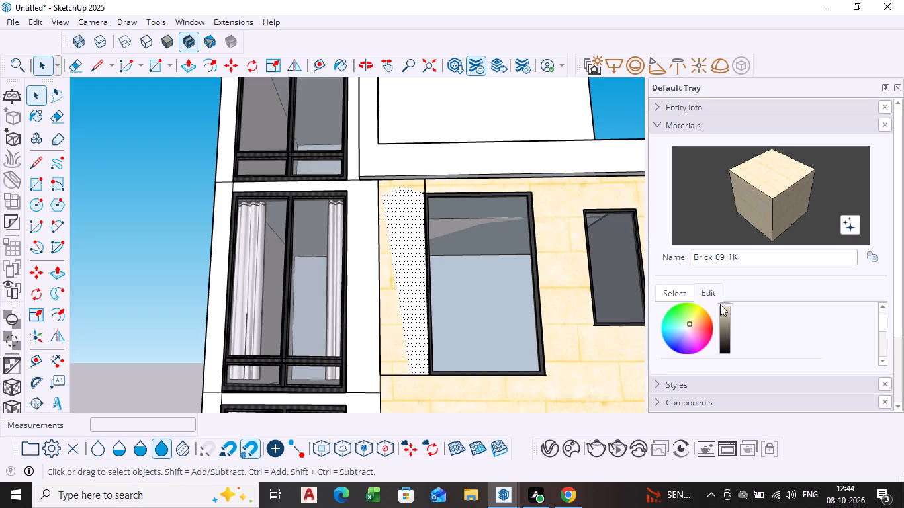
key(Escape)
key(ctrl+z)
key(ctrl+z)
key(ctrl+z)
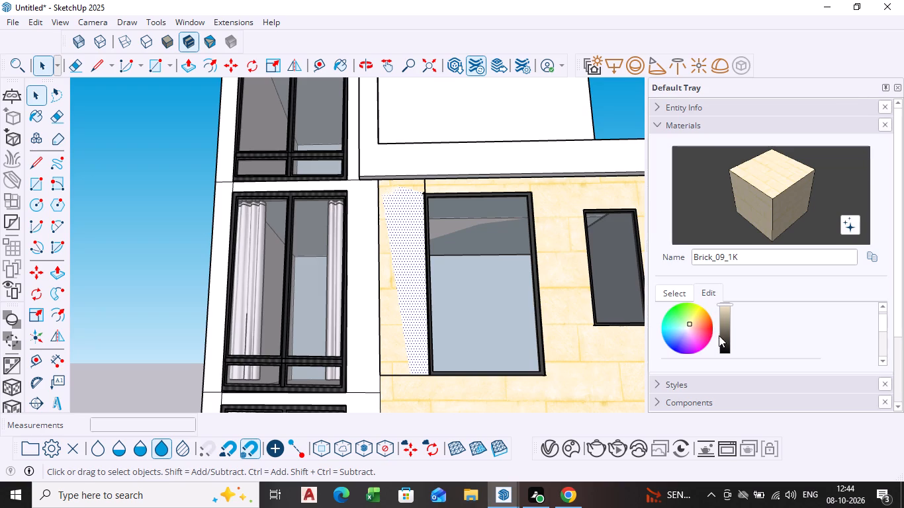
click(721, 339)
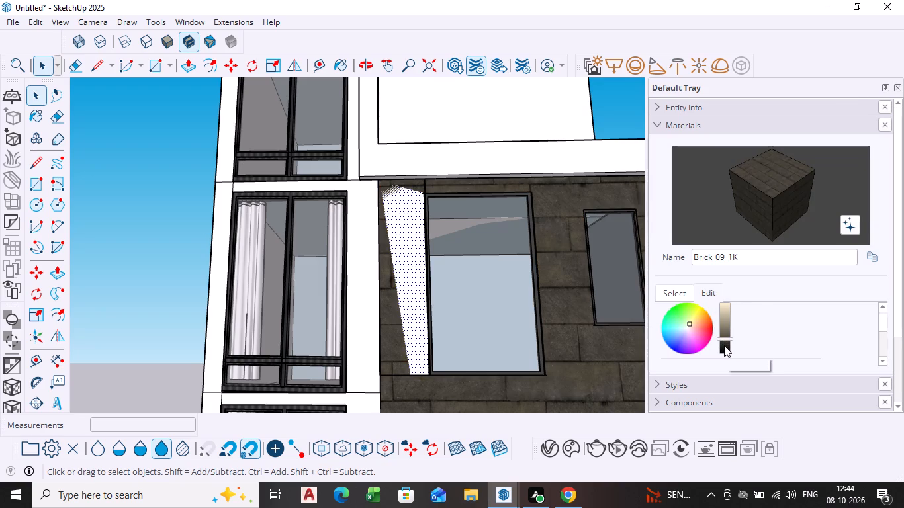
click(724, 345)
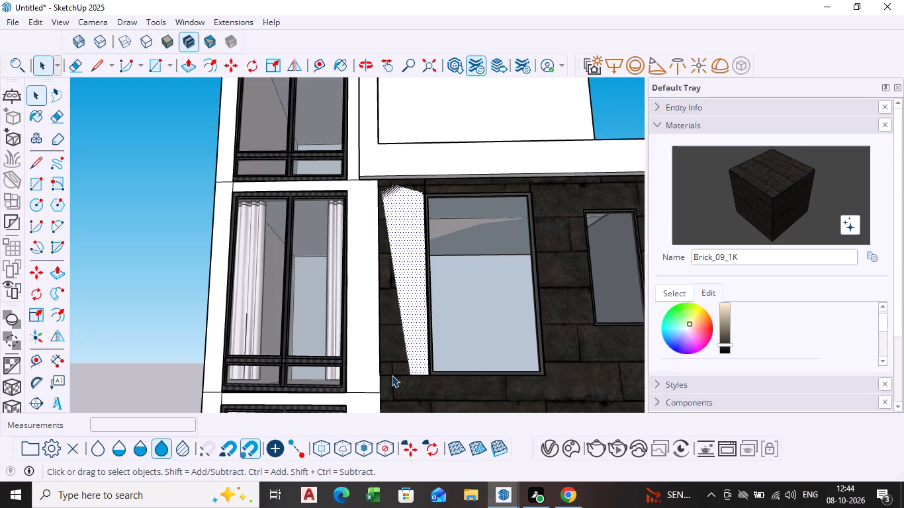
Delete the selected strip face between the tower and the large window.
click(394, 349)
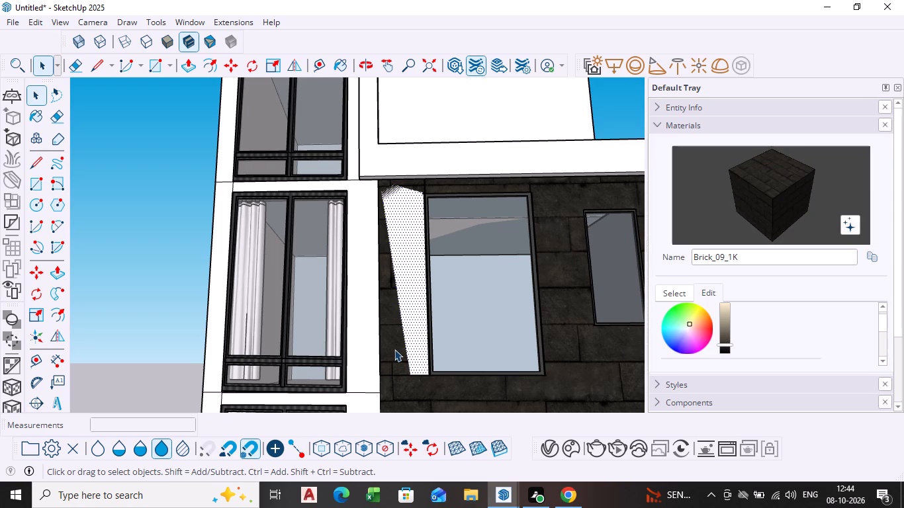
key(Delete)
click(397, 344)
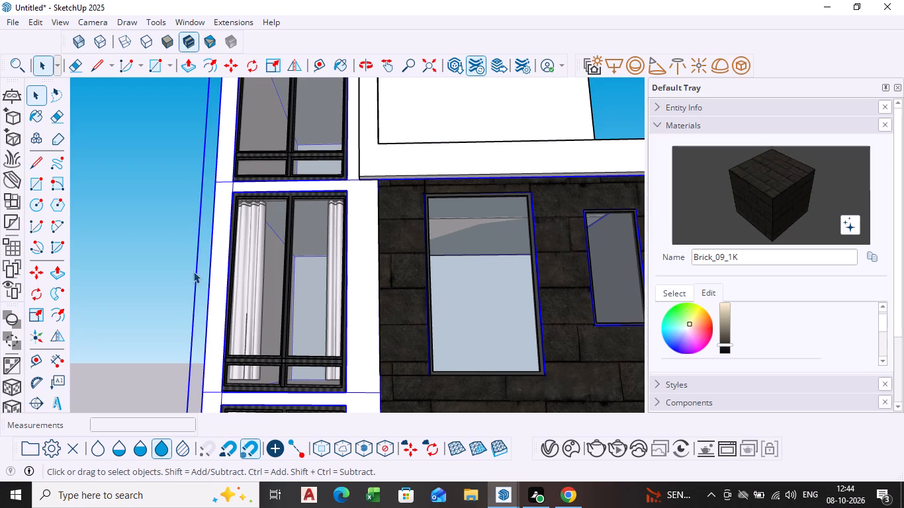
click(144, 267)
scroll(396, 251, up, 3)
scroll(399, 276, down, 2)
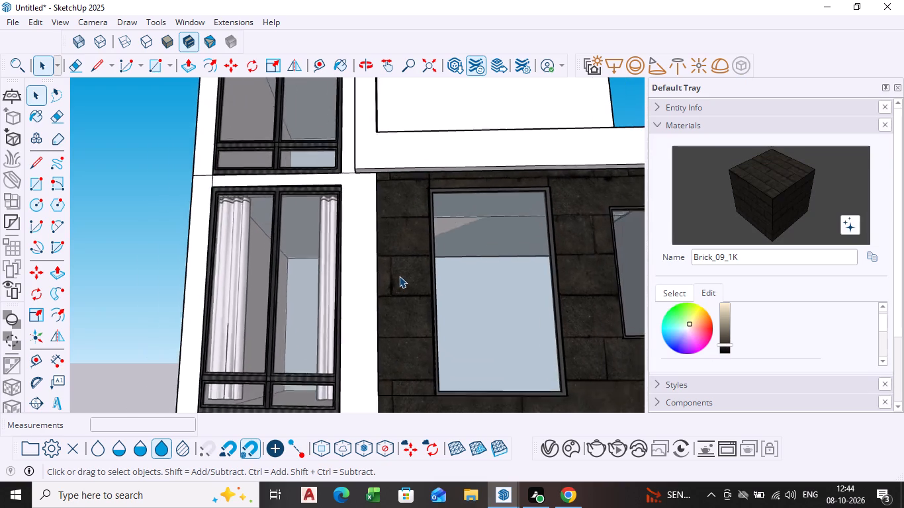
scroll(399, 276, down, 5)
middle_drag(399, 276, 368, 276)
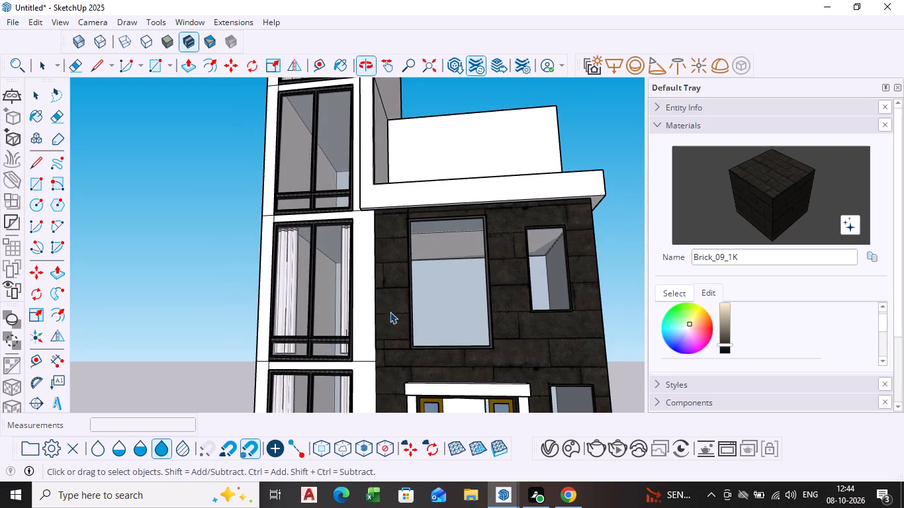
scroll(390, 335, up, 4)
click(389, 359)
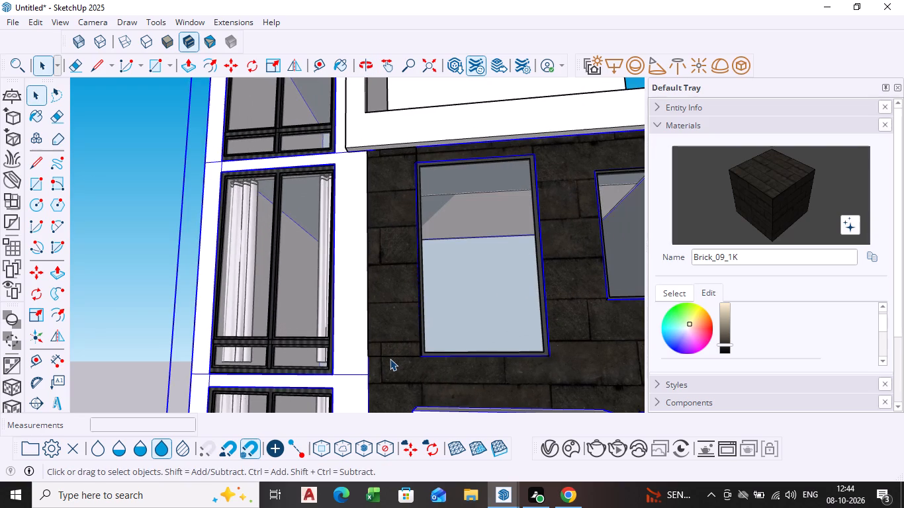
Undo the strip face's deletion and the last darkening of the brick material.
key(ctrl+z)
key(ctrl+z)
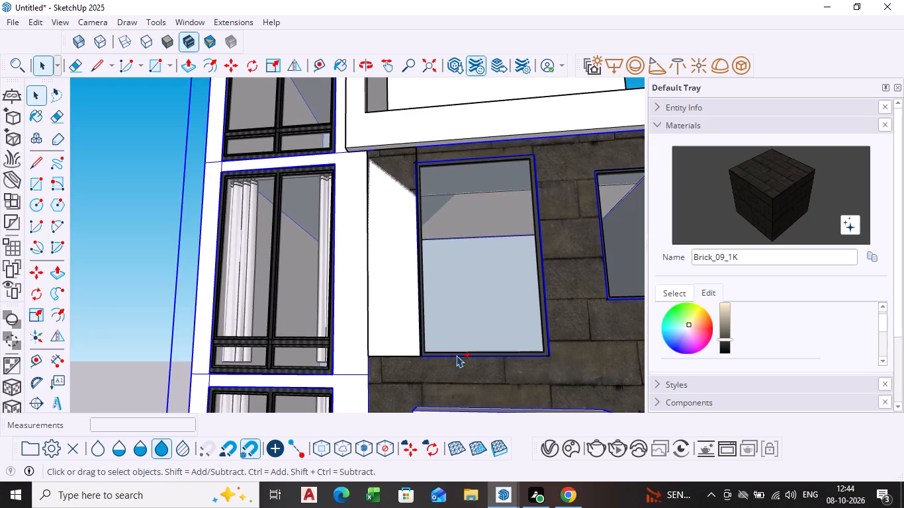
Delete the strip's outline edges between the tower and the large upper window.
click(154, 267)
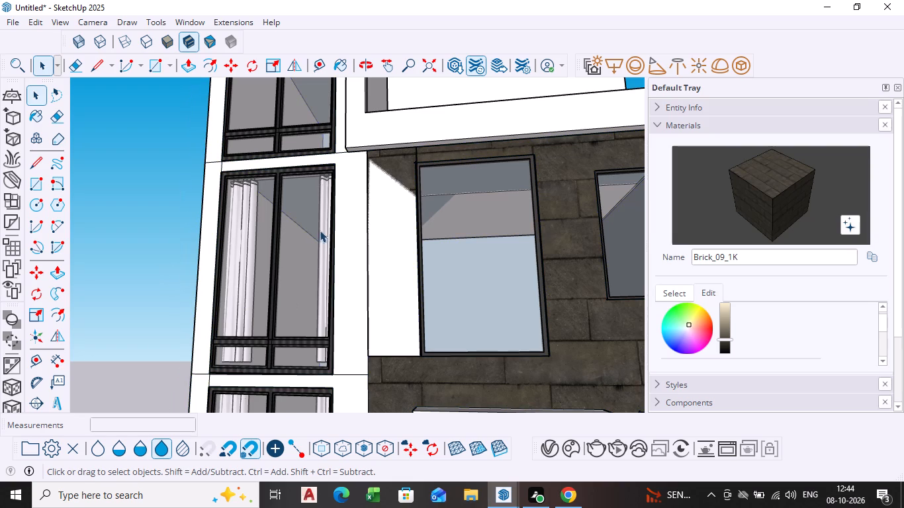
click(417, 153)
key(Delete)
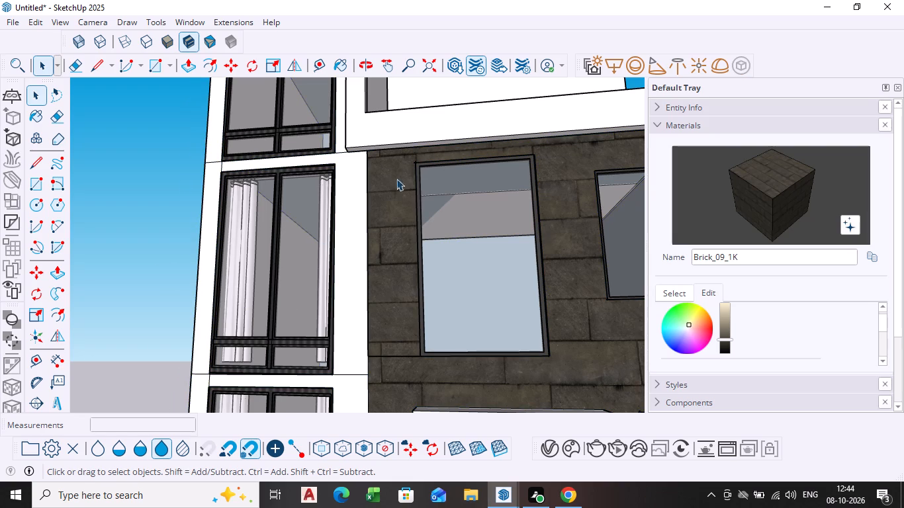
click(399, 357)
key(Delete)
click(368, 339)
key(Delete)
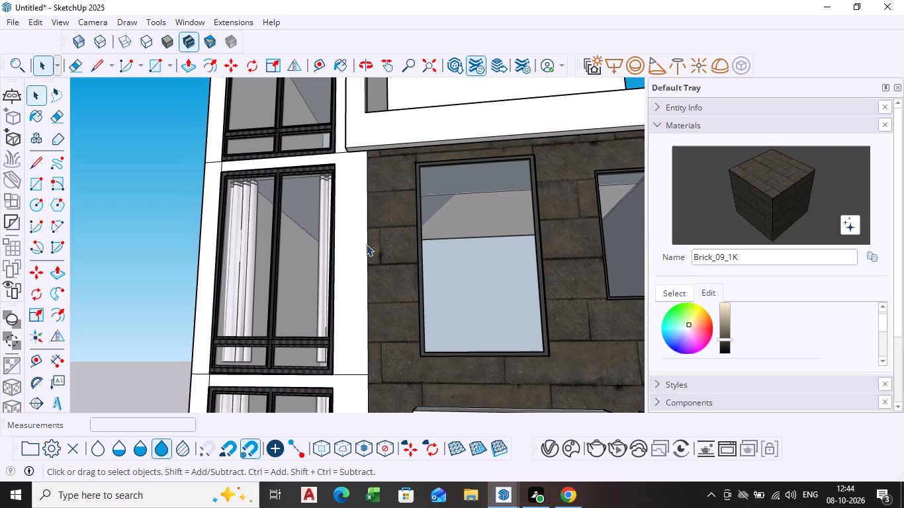
Select the brick front wall face inside the building group and lighten Brick_09_1K to a medium-dark brown after trying pale cream.
click(397, 261)
triple_click(389, 286)
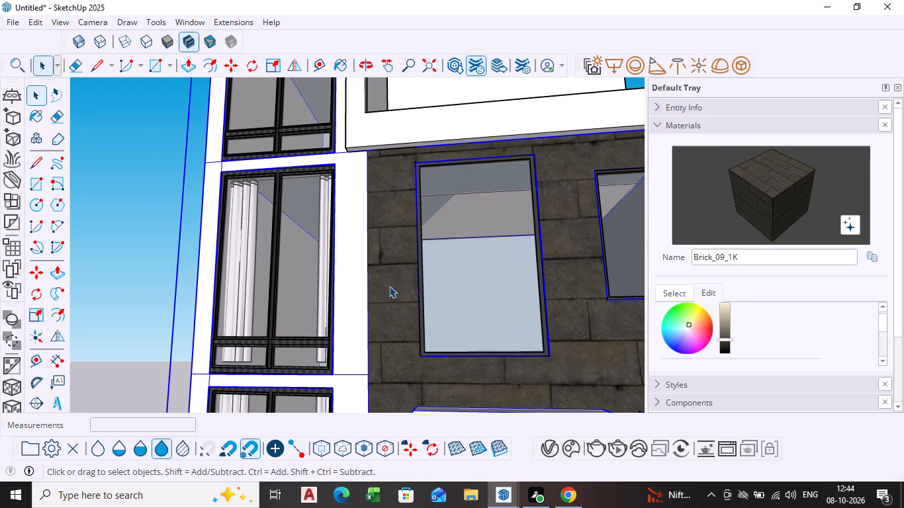
click(389, 286)
click(389, 286)
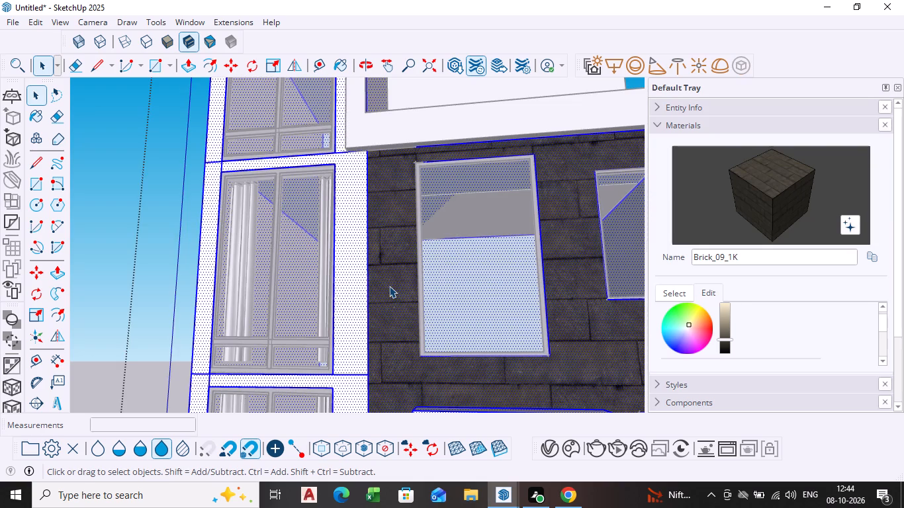
click(389, 286)
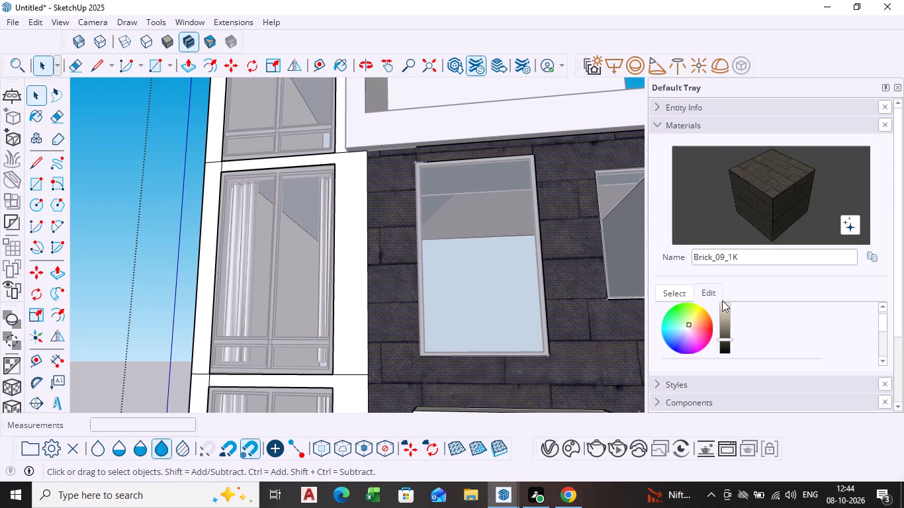
click(724, 308)
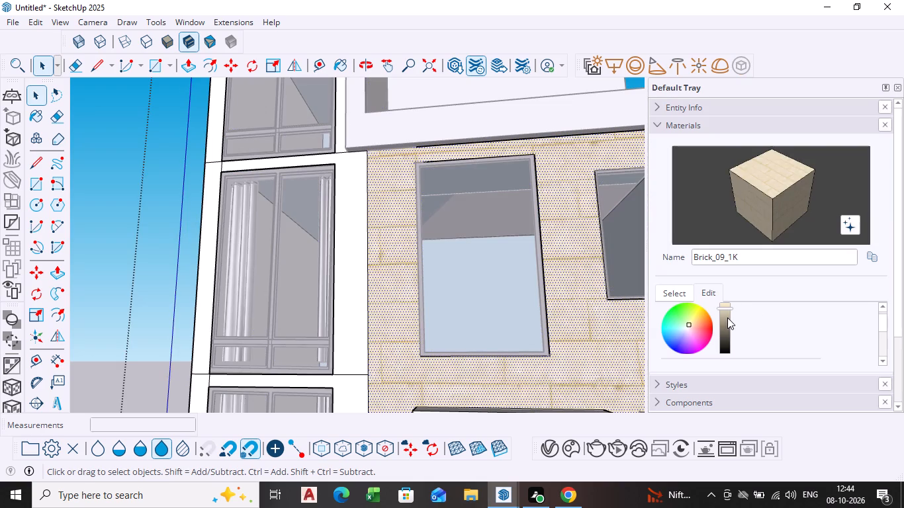
click(725, 333)
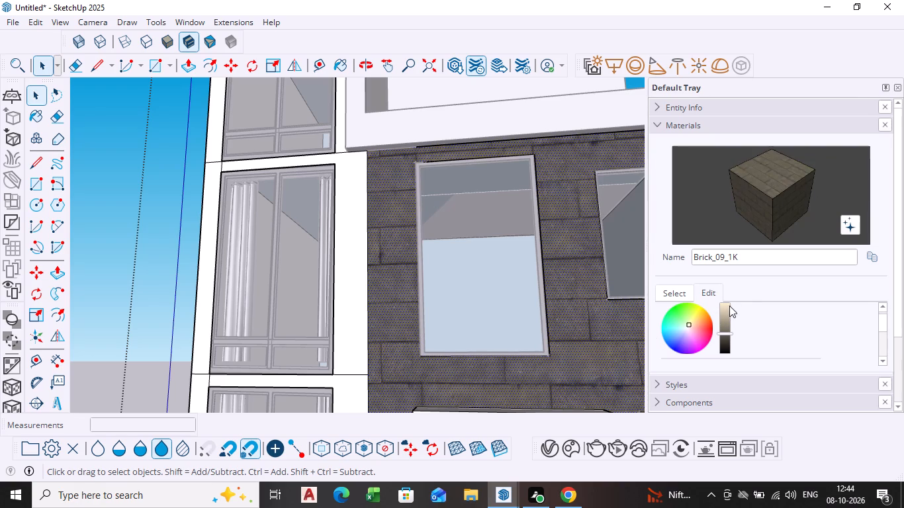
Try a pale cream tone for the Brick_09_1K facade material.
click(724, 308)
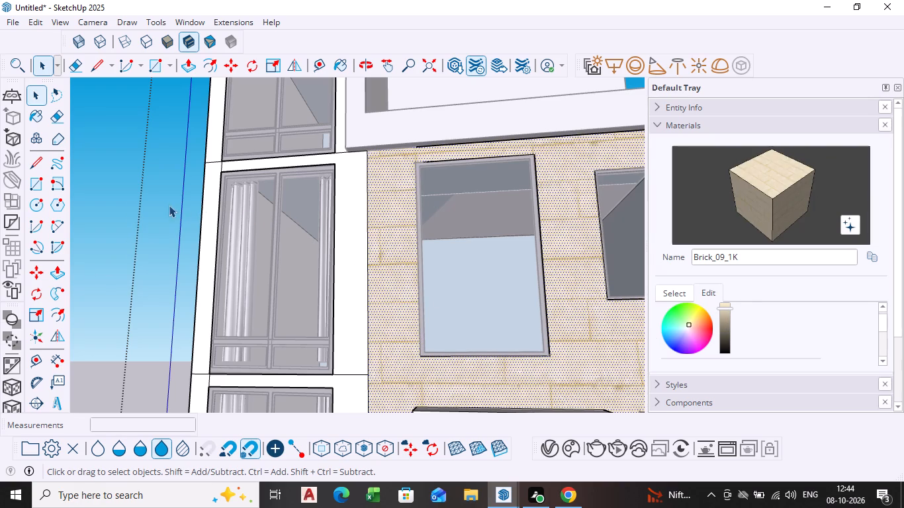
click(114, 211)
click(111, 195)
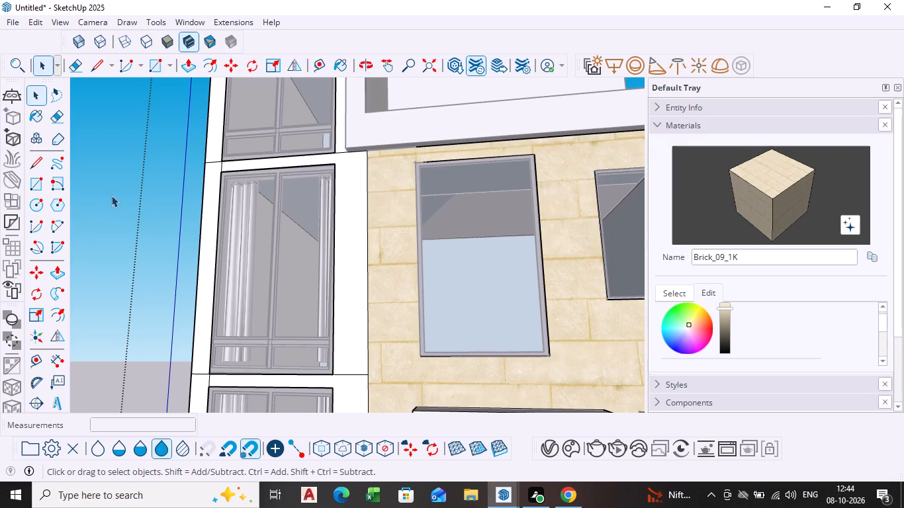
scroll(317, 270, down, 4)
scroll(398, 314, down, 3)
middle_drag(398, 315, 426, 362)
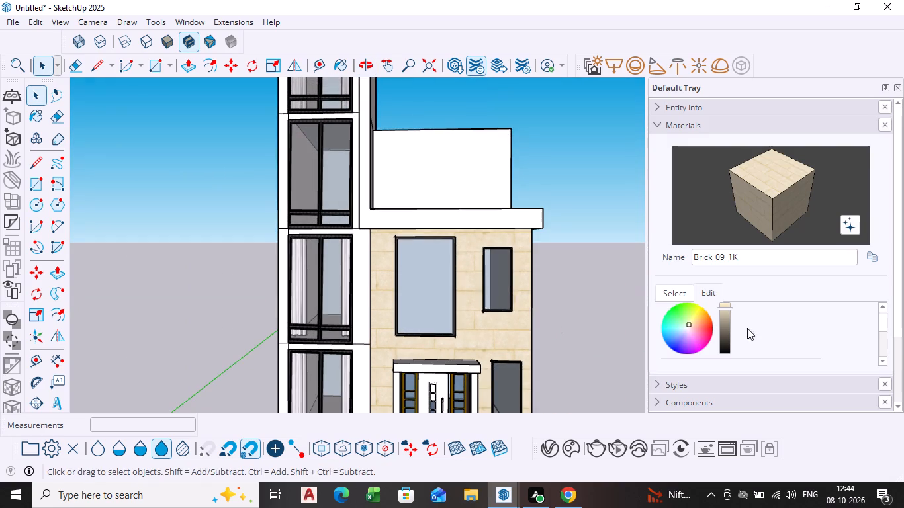
Darken the Brick_09_1K material to a very dark brown.
click(725, 341)
scroll(437, 355, down, 2)
middle_drag(437, 355, 495, 365)
scroll(381, 293, up, 8)
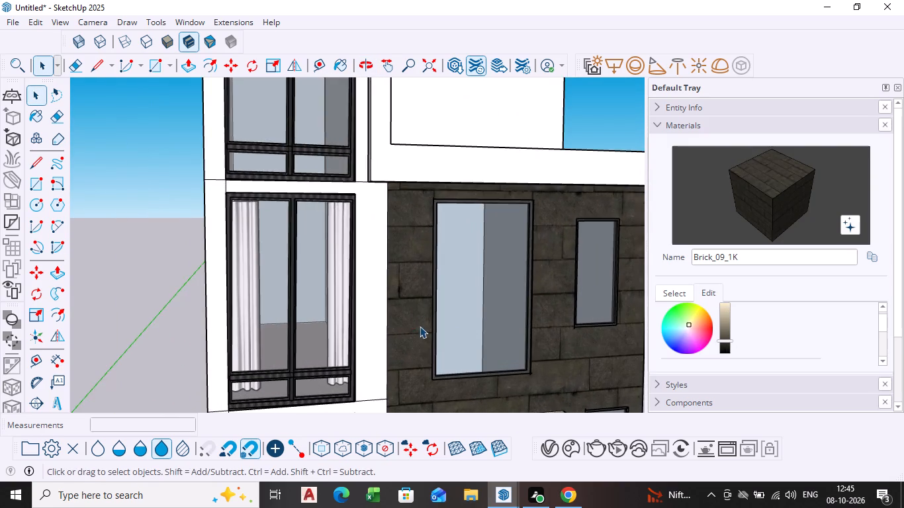
Examine the dark brick facade around the upper windows and the joint with the tower.
middle_drag(420, 326, 338, 284)
scroll(340, 289, down, 4)
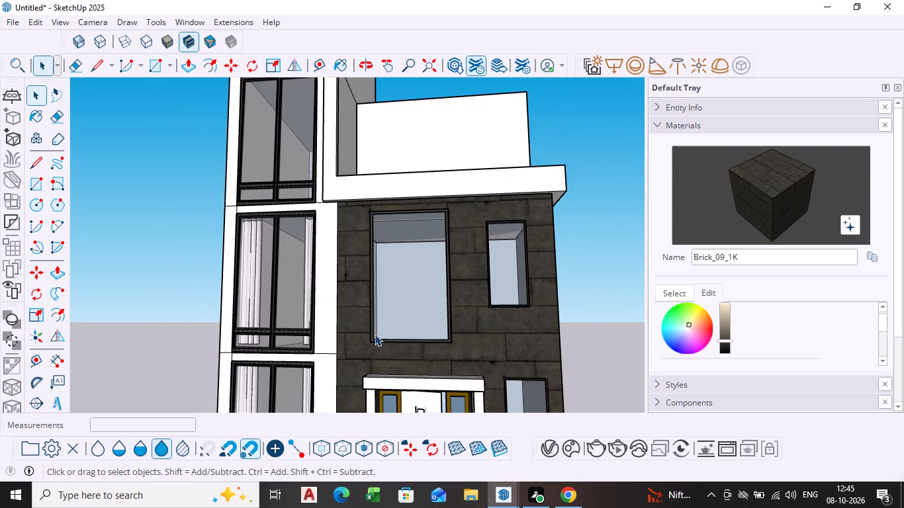
middle_drag(375, 334, 414, 360)
scroll(380, 333, up, 3)
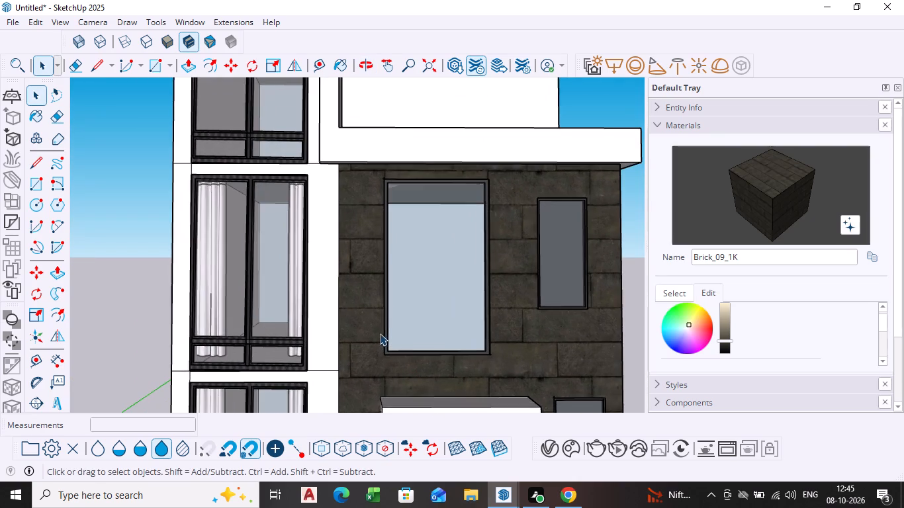
scroll(378, 339, up, 4)
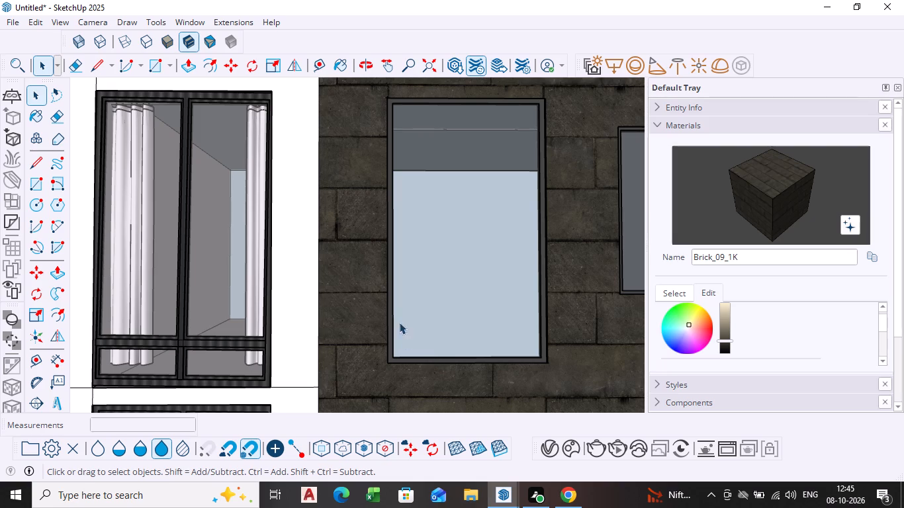
scroll(399, 322, down, 11)
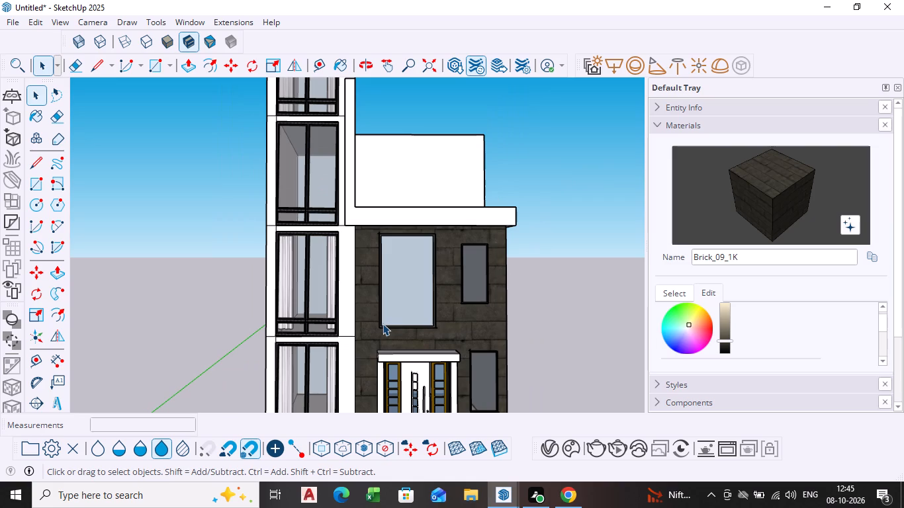
scroll(379, 325, up, 3)
scroll(379, 325, down, 3)
middle_drag(379, 325, 336, 326)
scroll(356, 333, up, 3)
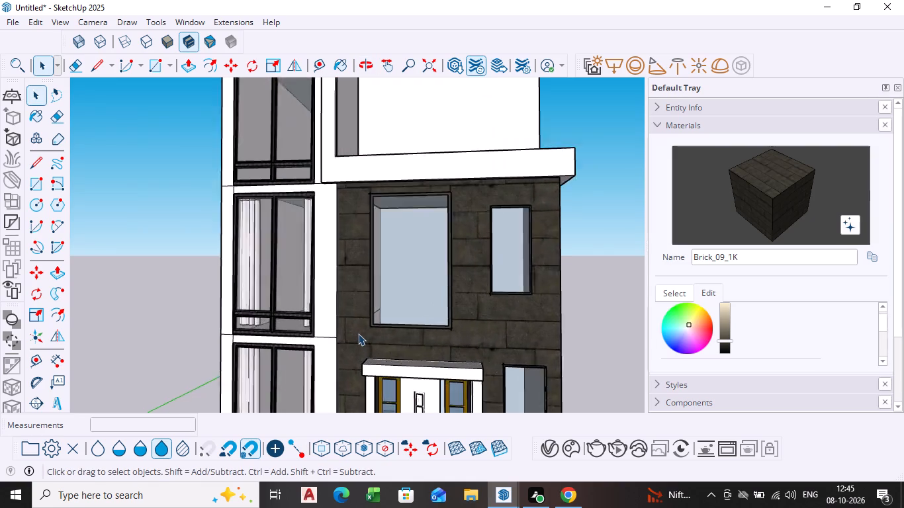
scroll(358, 333, up, 4)
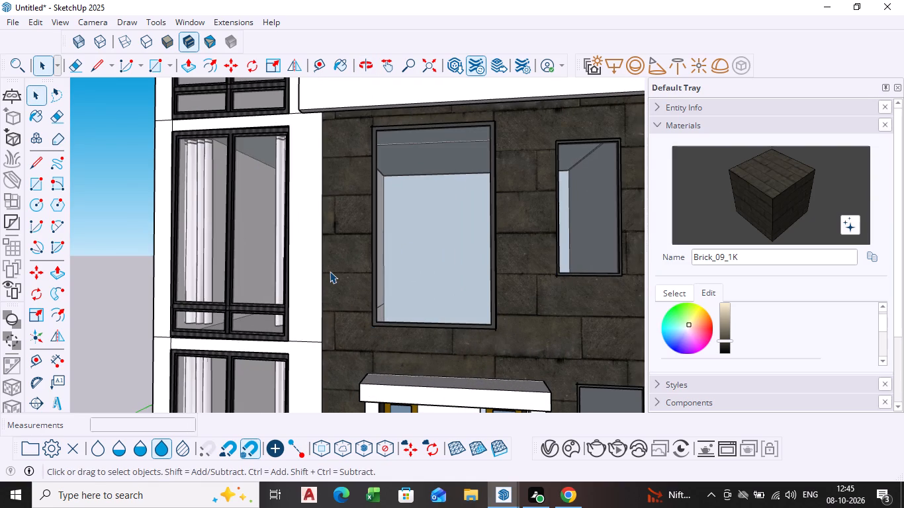
Draw a horizontal line about 2' 2" long from the large upper window's lower corner nearest the tower to the tower edge.
triple_click(344, 278)
triple_click(344, 278)
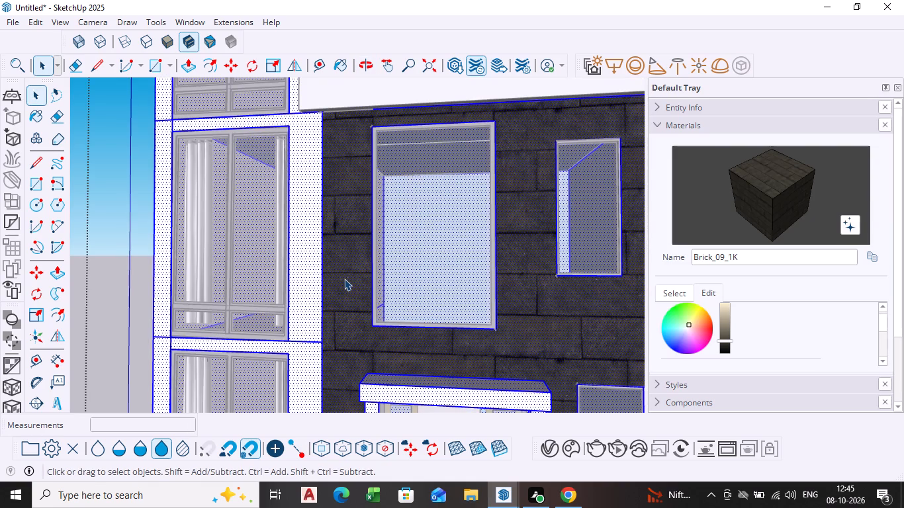
triple_click(344, 278)
click(344, 278)
click(344, 278)
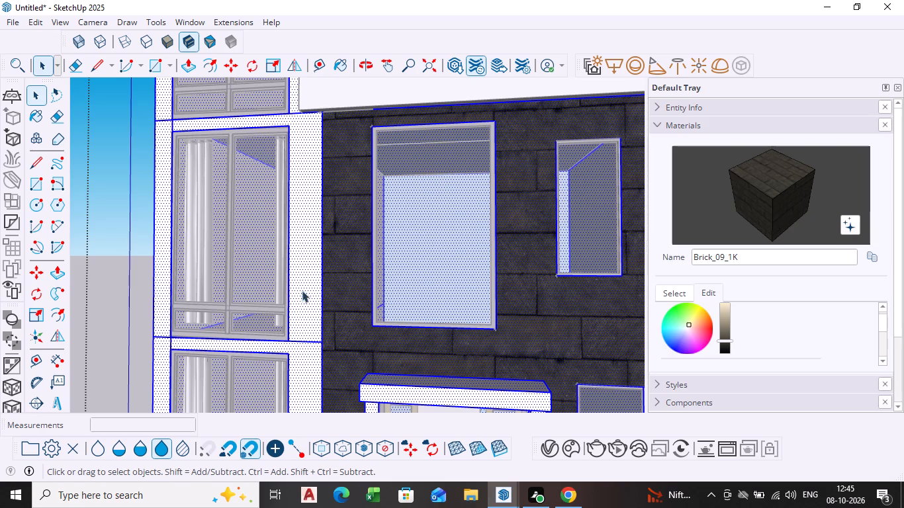
click(38, 168)
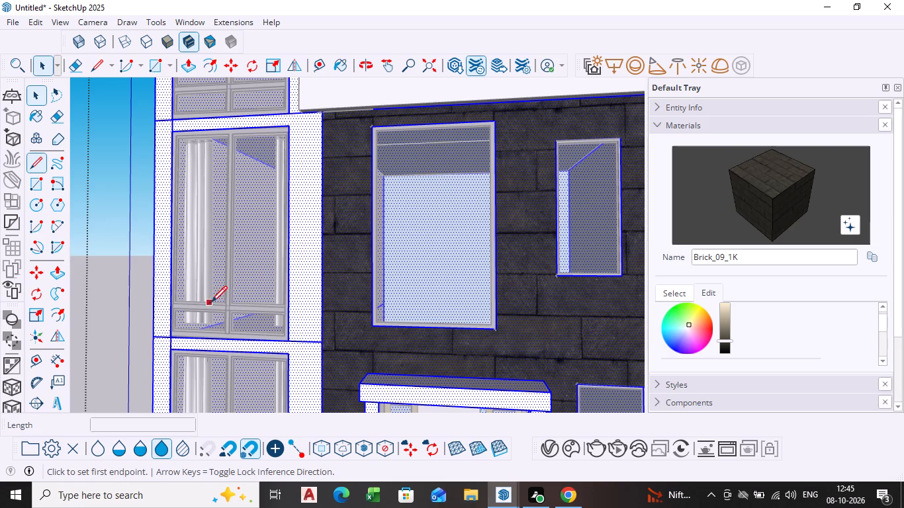
click(373, 327)
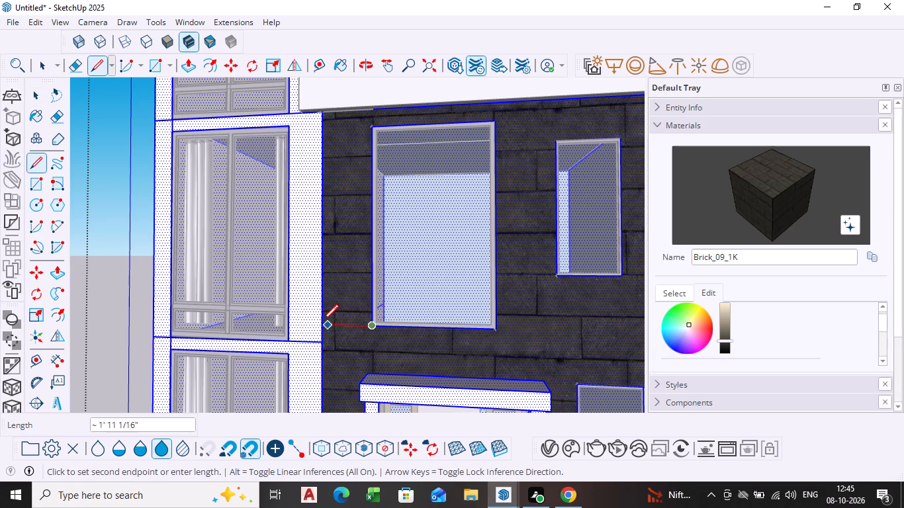
click(322, 322)
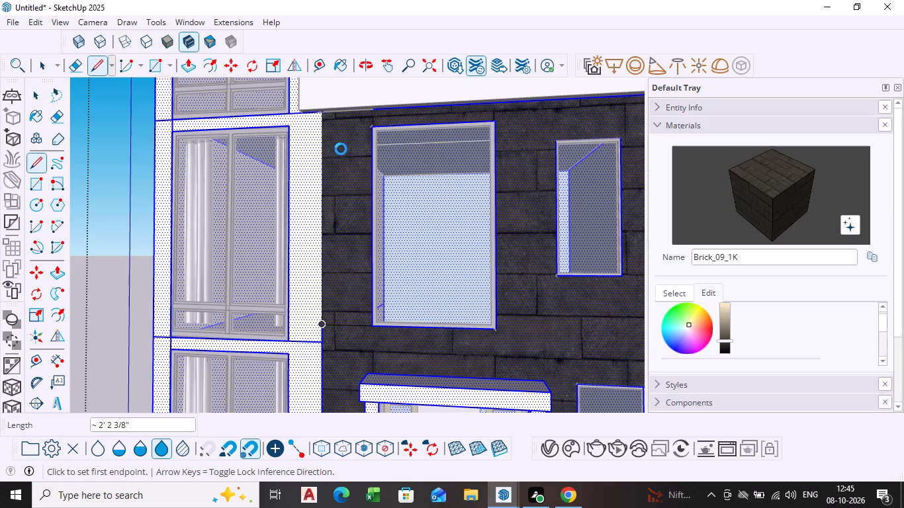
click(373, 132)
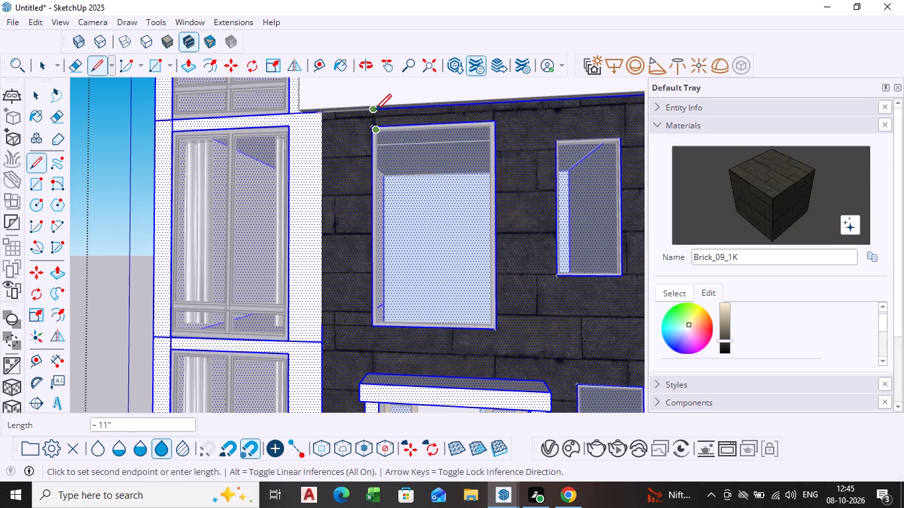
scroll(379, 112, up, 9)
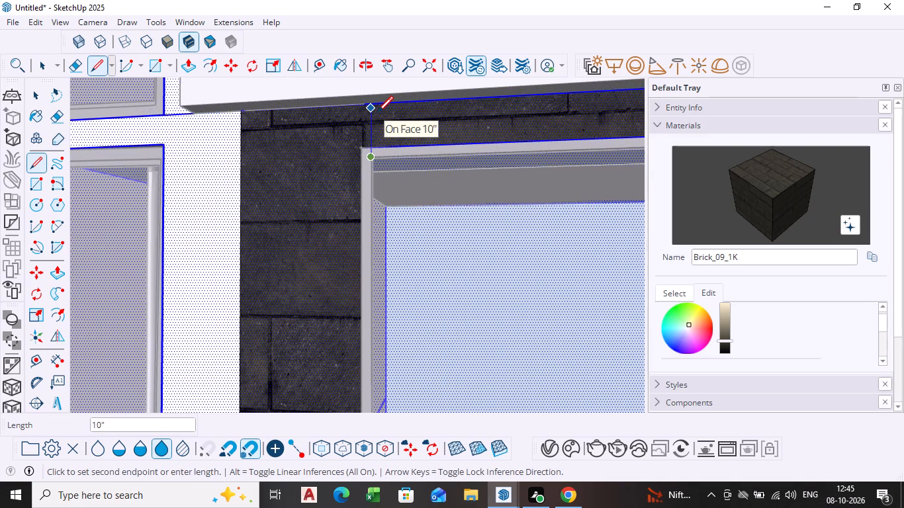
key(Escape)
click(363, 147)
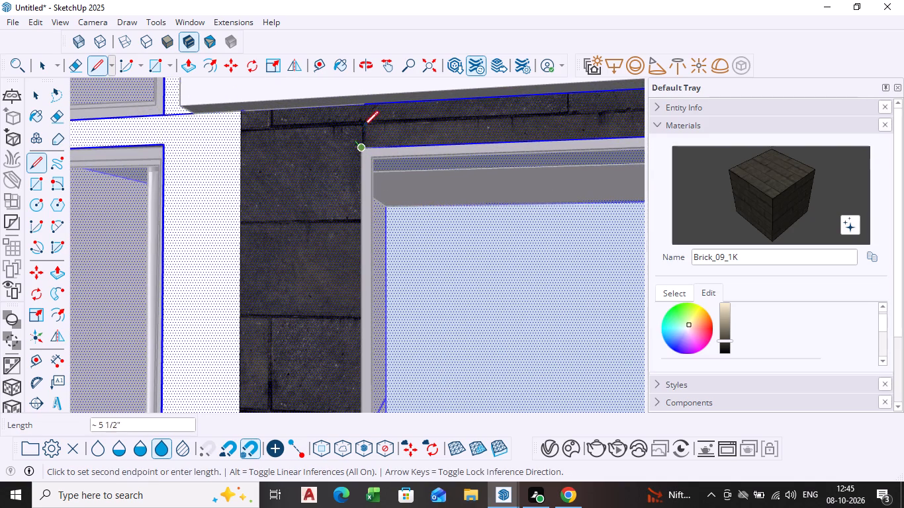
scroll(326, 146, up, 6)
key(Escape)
Draw a vertical line about 9' 3" long from the large window's lower tower-side corner up to the parapet underside.
scroll(367, 204, down, 3)
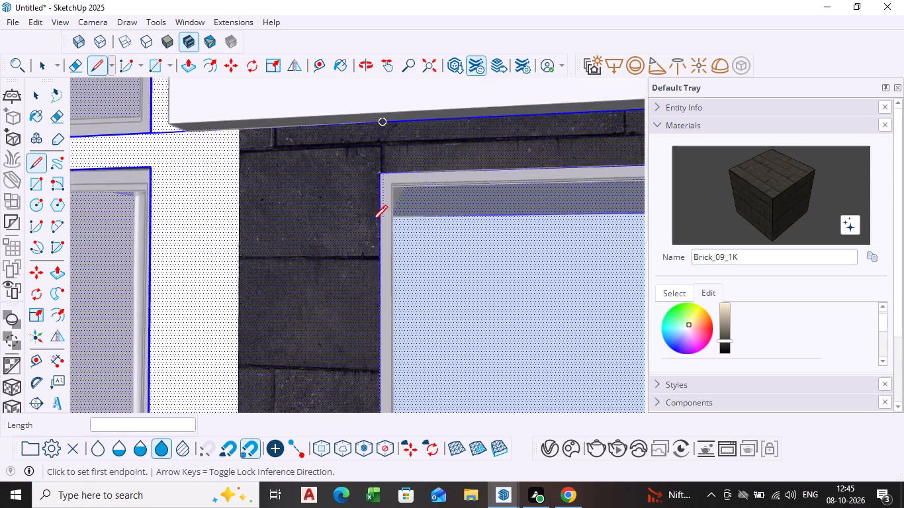
scroll(371, 223, down, 8)
shift+middle_drag(375, 241, 354, 92)
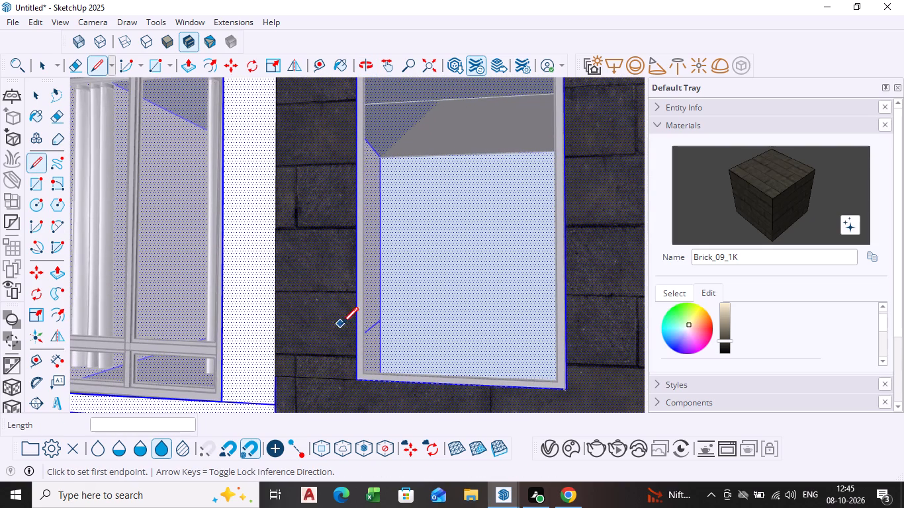
scroll(361, 357, up, 3)
drag(359, 388, 359, 374)
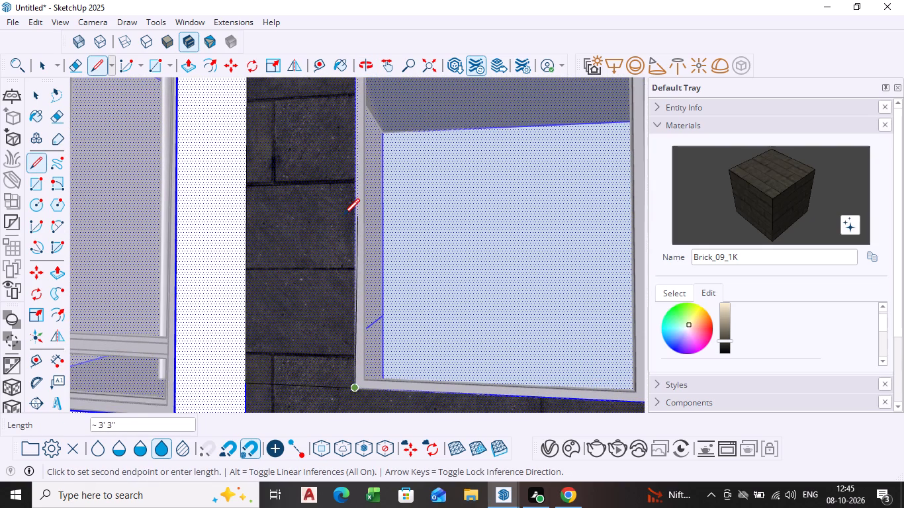
scroll(343, 216, down, 4)
shift+middle_drag(343, 214, 341, 387)
scroll(340, 204, up, 4)
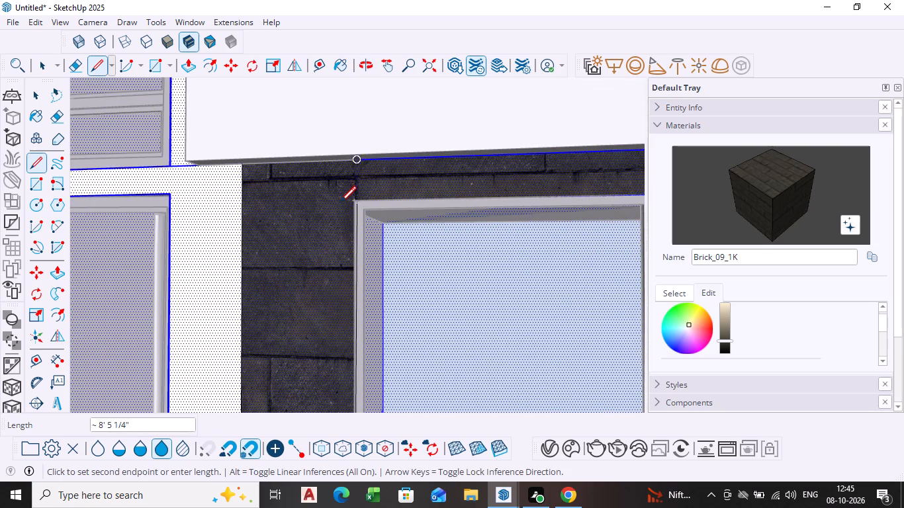
click(347, 160)
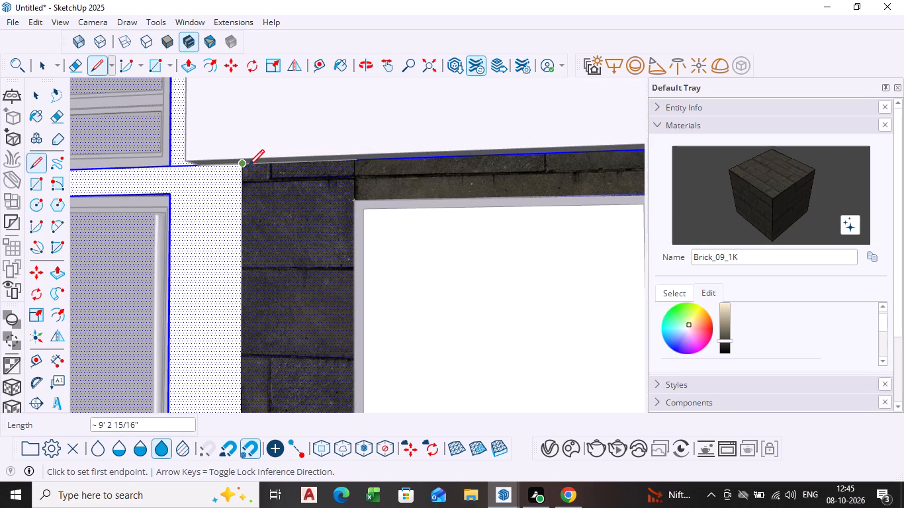
Draw a vertical line about 9' 3" long down the tower edge from the parapet underside to the horizontal line.
click(248, 167)
scroll(234, 224, down, 6)
scroll(236, 293, down, 3)
middle_drag(236, 293, 263, 196)
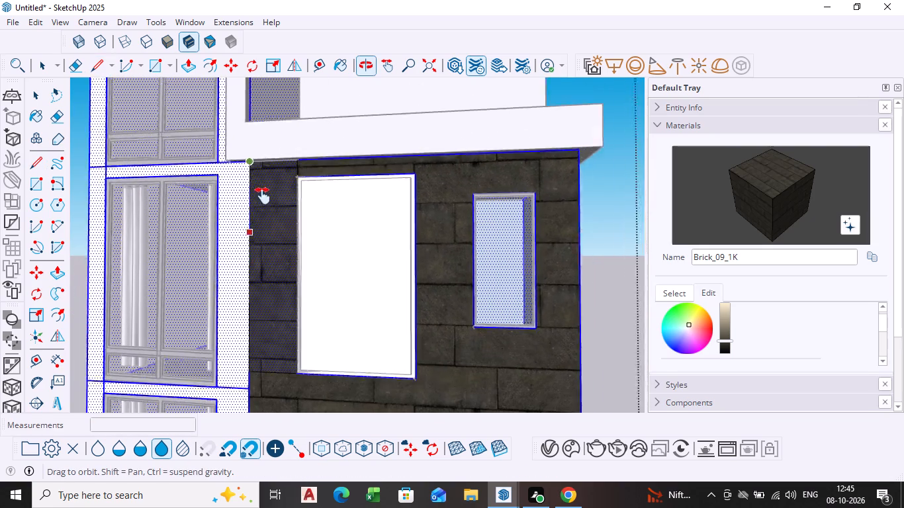
middle_drag(263, 196, 281, 153)
scroll(276, 275, up, 3)
click(288, 296)
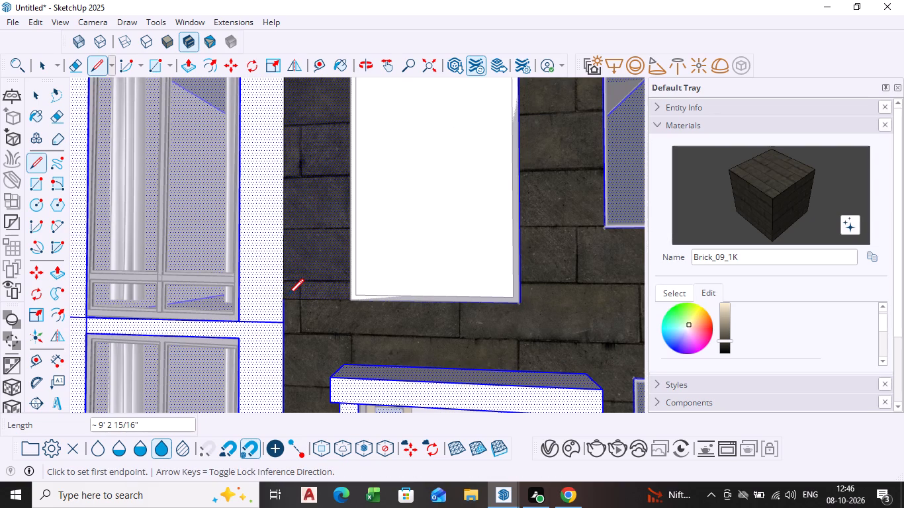
key(space)
Delete the white face covering the large upper window's opening.
click(334, 261)
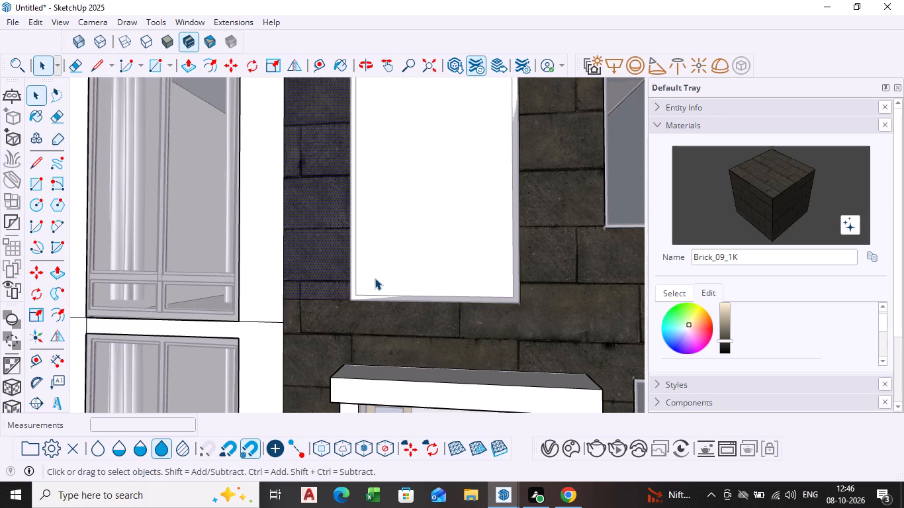
click(385, 269)
key(Delete)
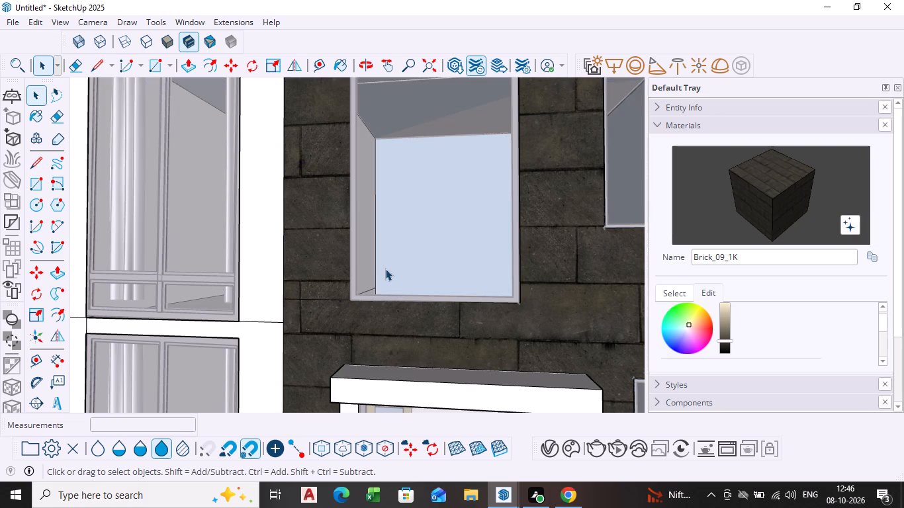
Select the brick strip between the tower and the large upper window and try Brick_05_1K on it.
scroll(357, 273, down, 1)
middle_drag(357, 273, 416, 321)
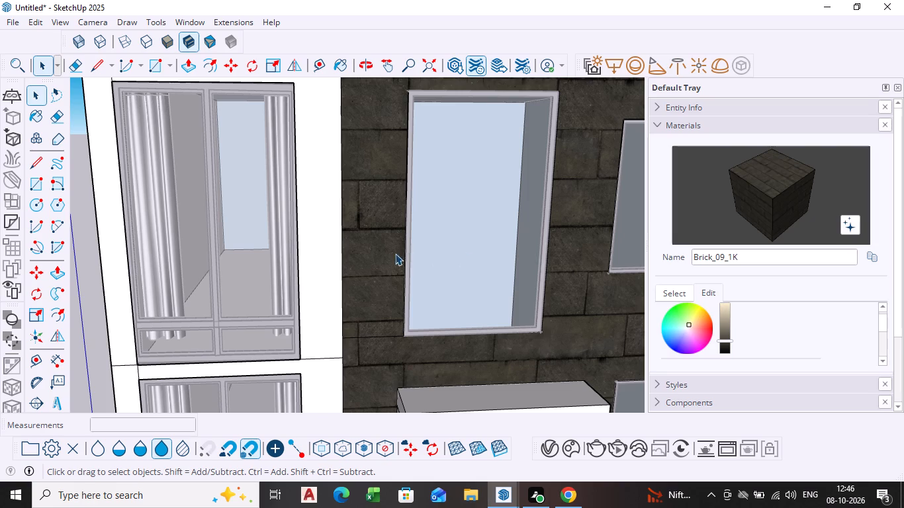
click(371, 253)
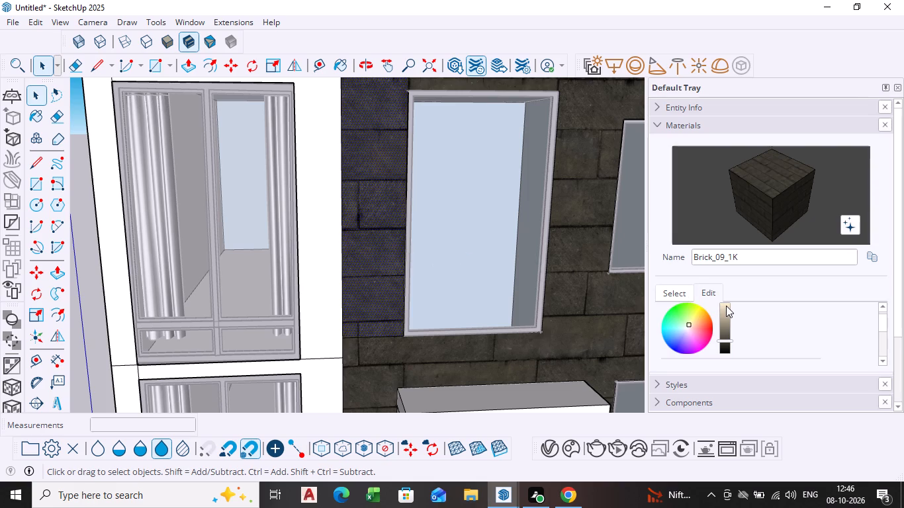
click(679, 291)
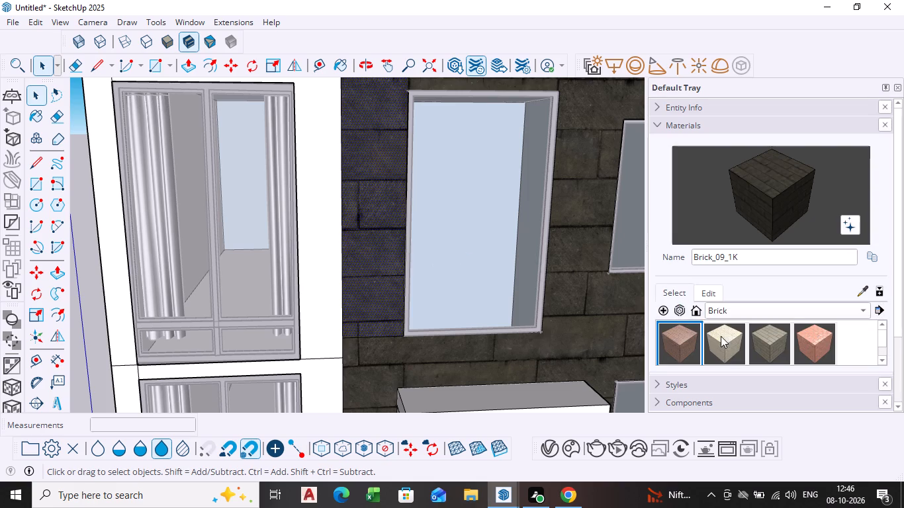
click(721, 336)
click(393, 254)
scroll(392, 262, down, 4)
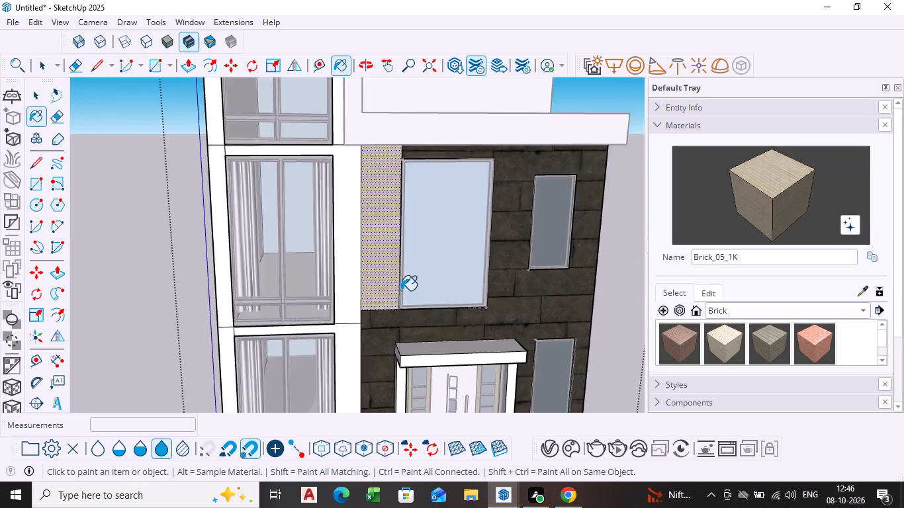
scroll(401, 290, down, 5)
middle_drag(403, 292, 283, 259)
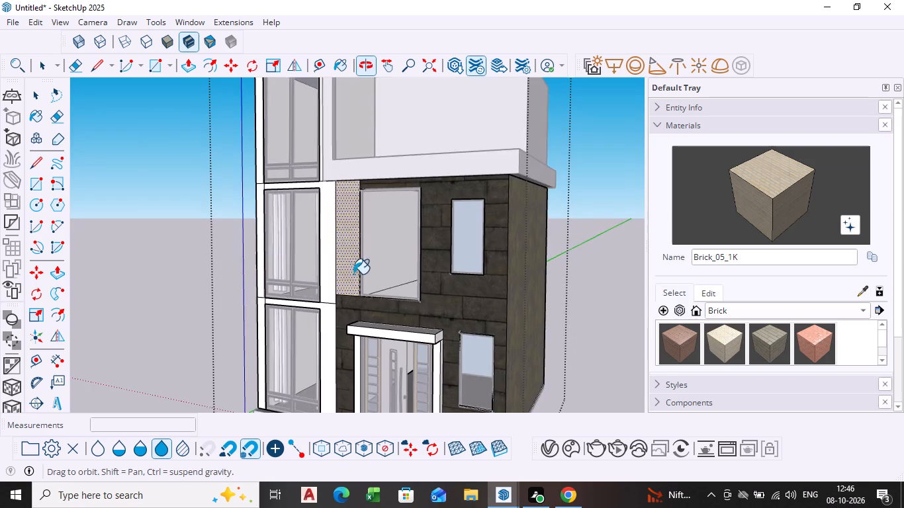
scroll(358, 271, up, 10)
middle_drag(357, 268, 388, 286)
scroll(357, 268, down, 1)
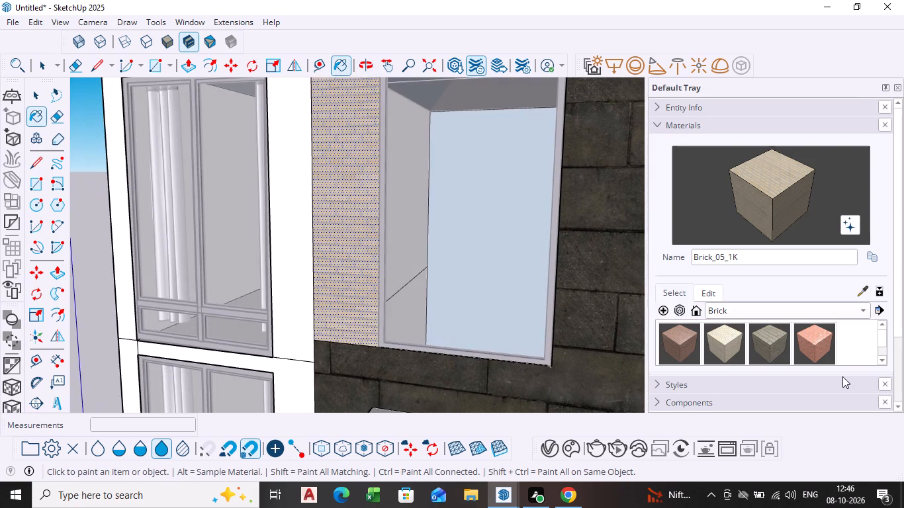
Paint the strip between the tower and the large upper window with the Brick collection's original Brick_09_1K.
click(767, 342)
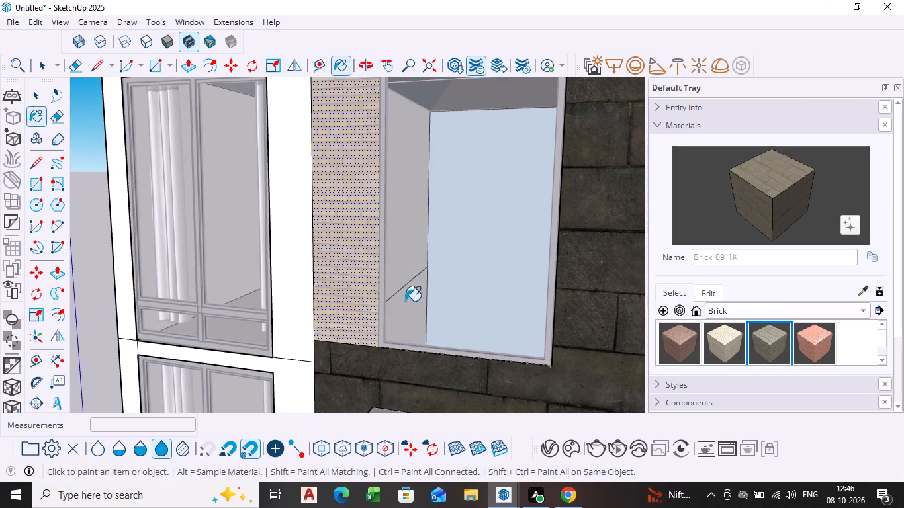
click(357, 286)
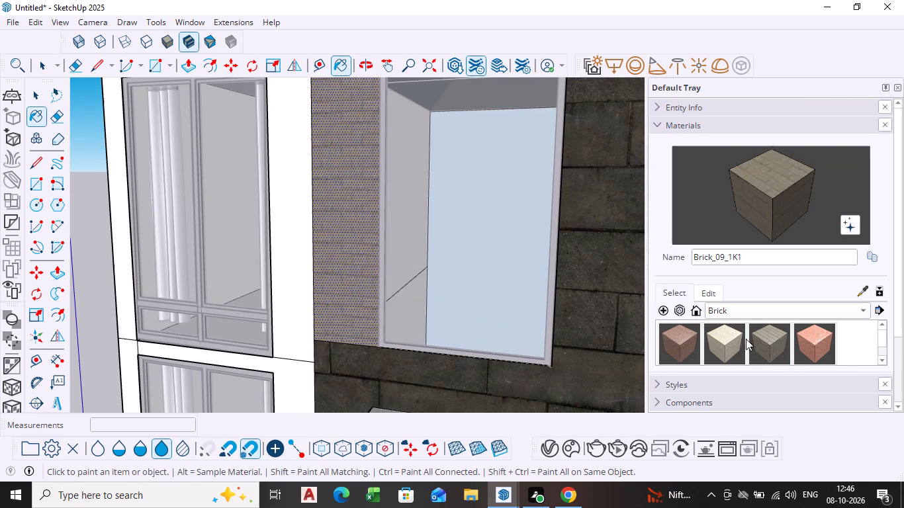
Lighten the strip's Brick_09_1K1 material to a pale cream colour.
click(705, 296)
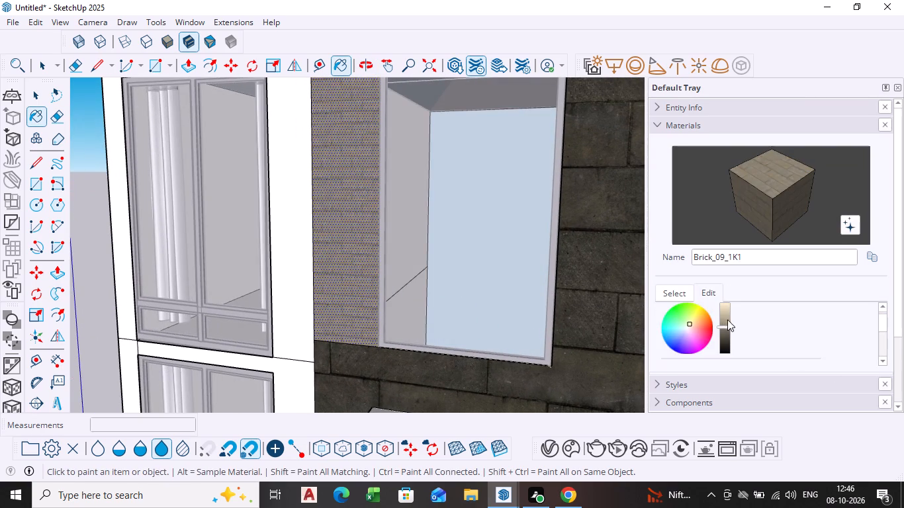
click(724, 314)
click(727, 308)
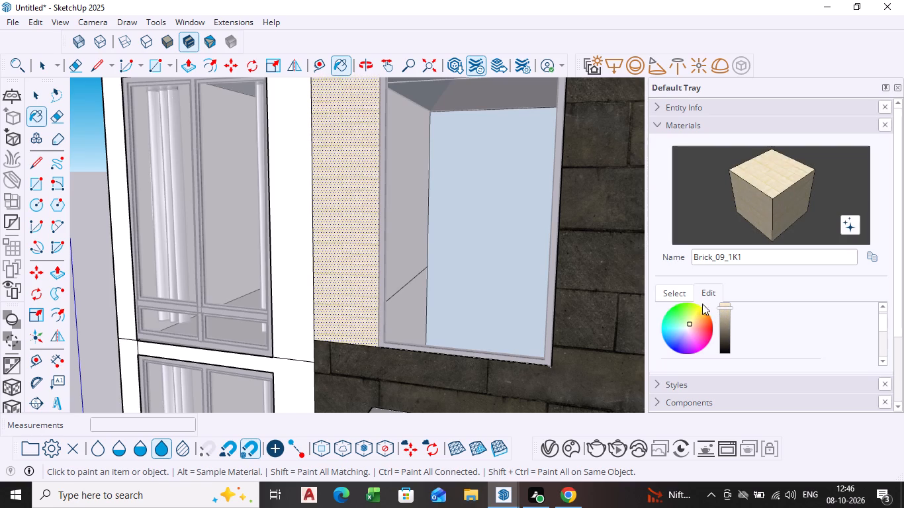
Set the strip's brick texture size to 10' with the width and height linked.
scroll(709, 337, down, 2)
click(707, 336)
key(BackSpace)
key(BackSpace)
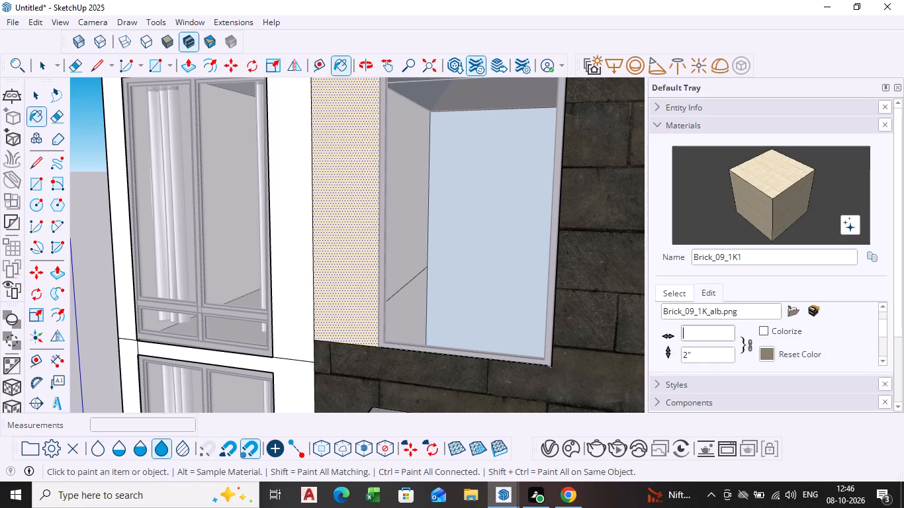
key(BackSpace)
key(BackSpace)
text(10')
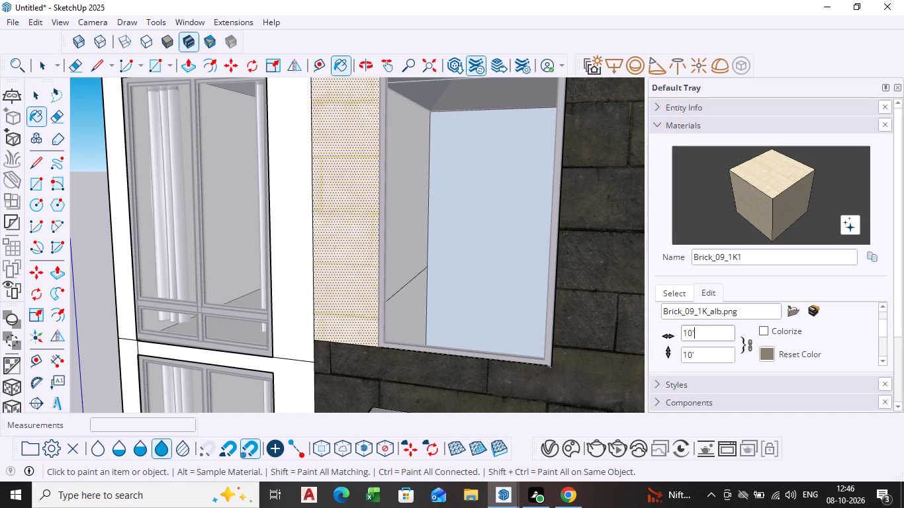
key(Return)
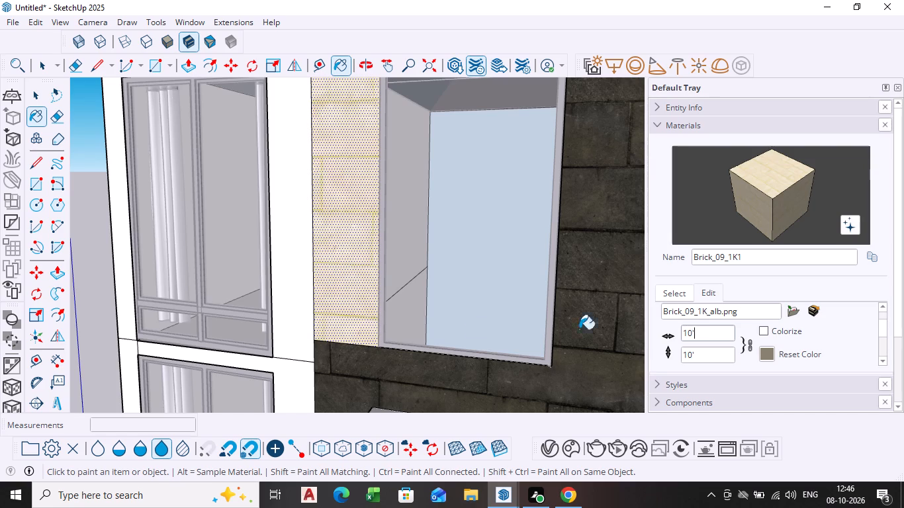
scroll(695, 333, down, 11)
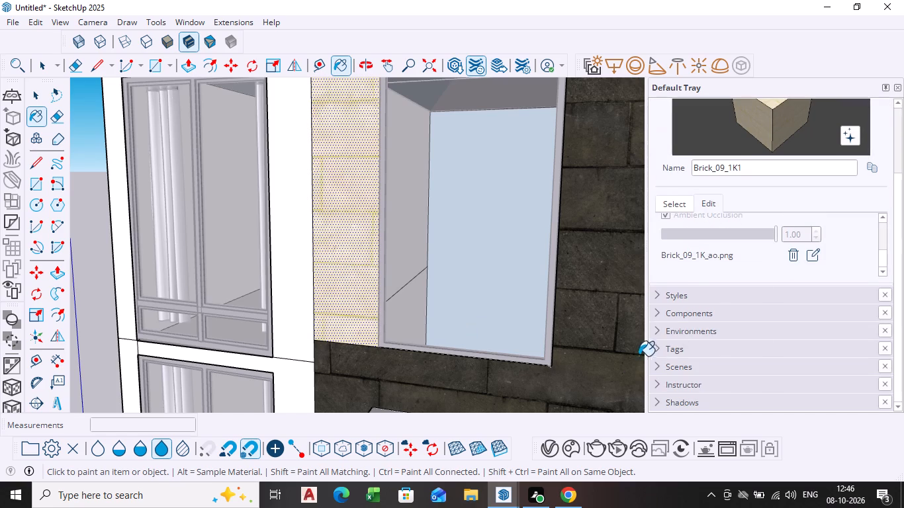
scroll(524, 345, up, 1)
scroll(512, 330, down, 13)
key(v)
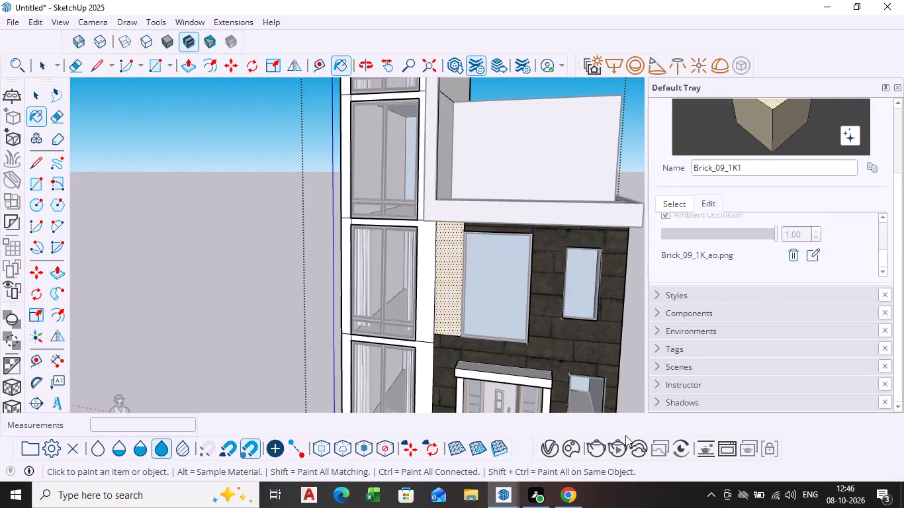
key(space)
Examine the pale strip beside the large upper window and the whole entrance facade from near and far.
scroll(445, 368, down, 6)
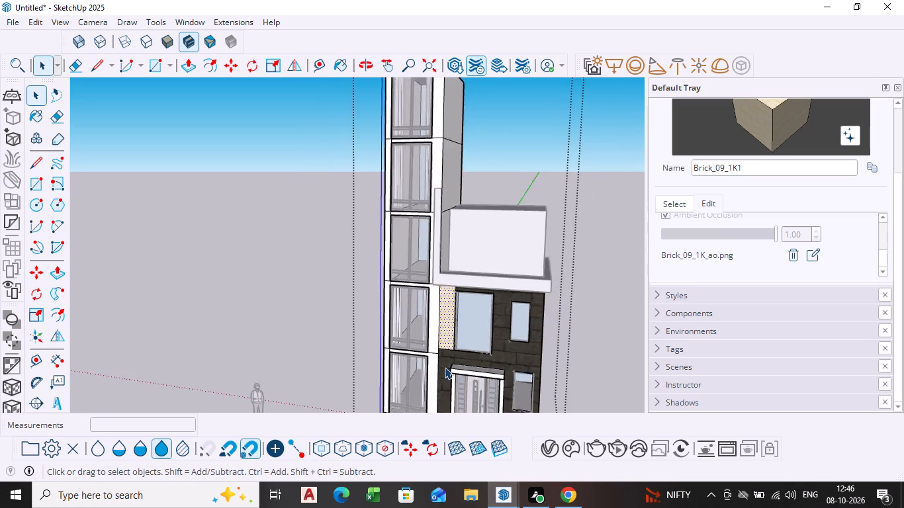
scroll(445, 367, down, 1)
middle_drag(449, 372, 486, 359)
click(589, 321)
scroll(443, 351, up, 7)
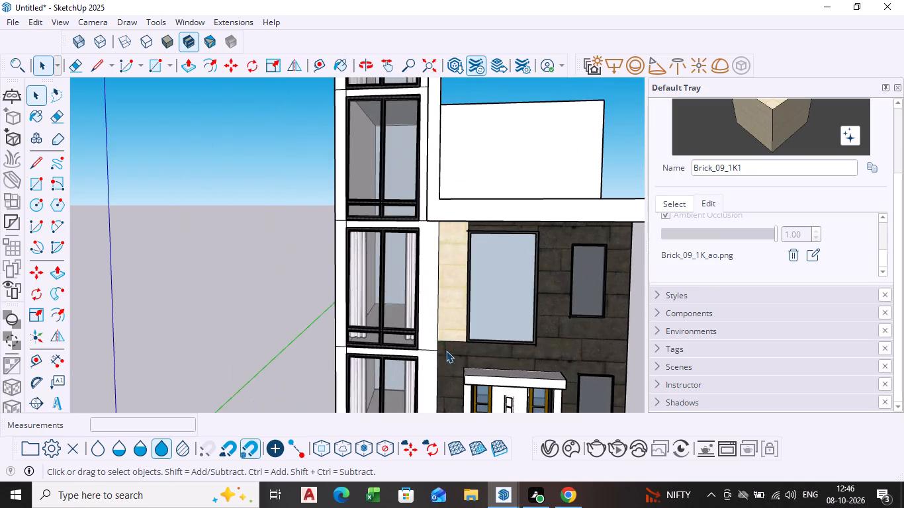
middle_drag(446, 351, 478, 356)
scroll(469, 264, up, 12)
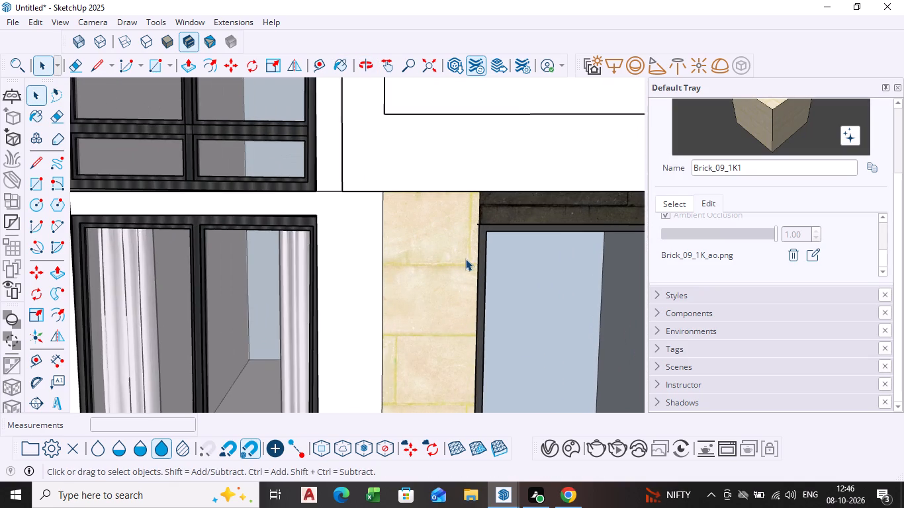
scroll(471, 263, down, 17)
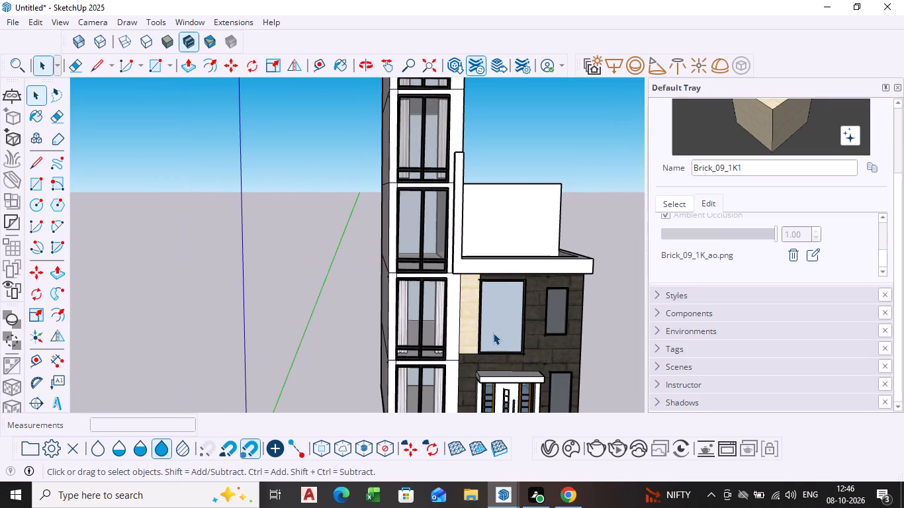
middle_drag(493, 333, 430, 268)
scroll(415, 295, up, 4)
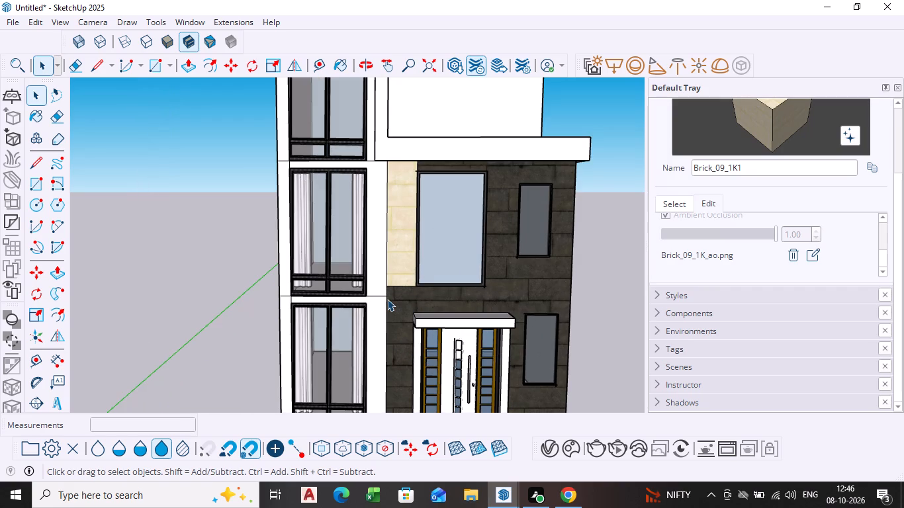
scroll(400, 293, up, 4)
middle_drag(482, 212, 467, 247)
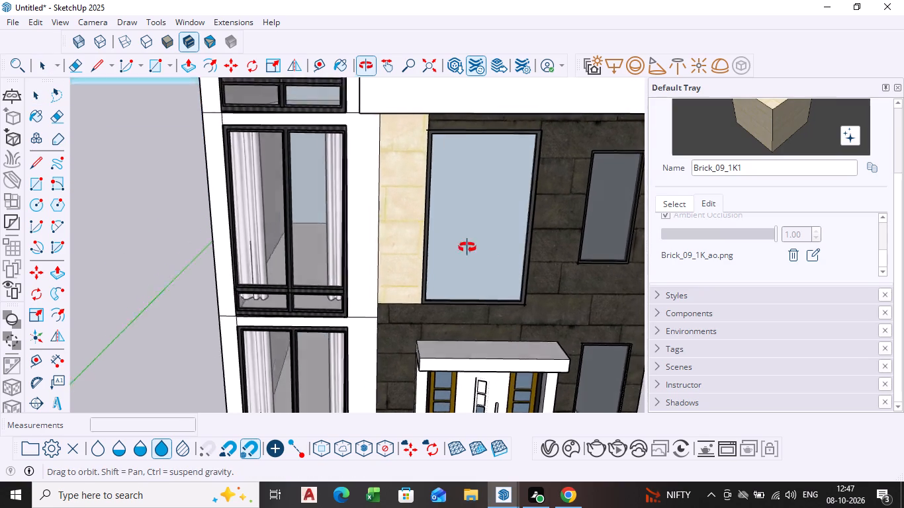
middle_drag(467, 247, 414, 229)
scroll(390, 270, down, 6)
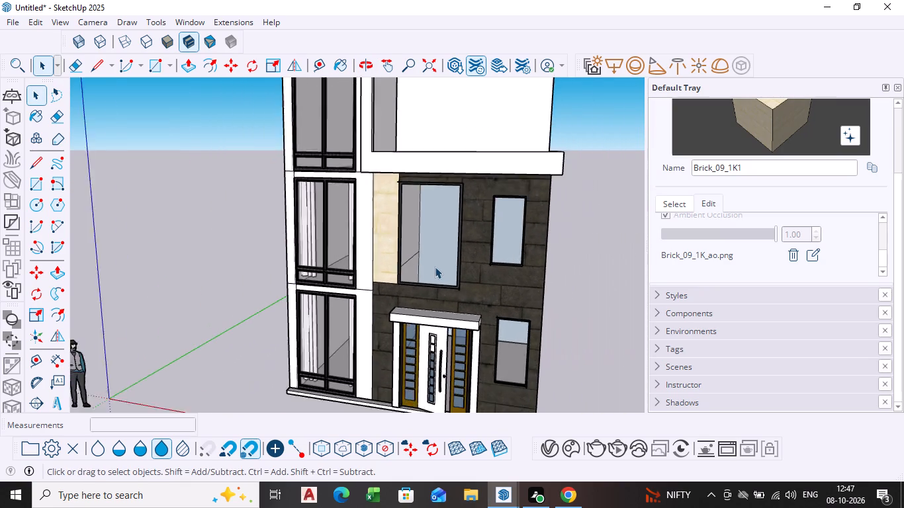
scroll(435, 267, down, 3)
middle_drag(439, 288, 489, 304)
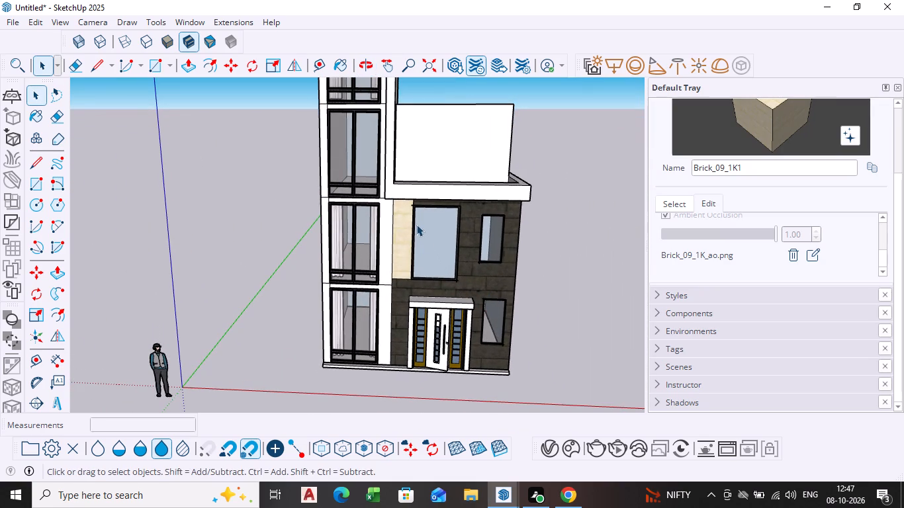
scroll(414, 225, down, 2)
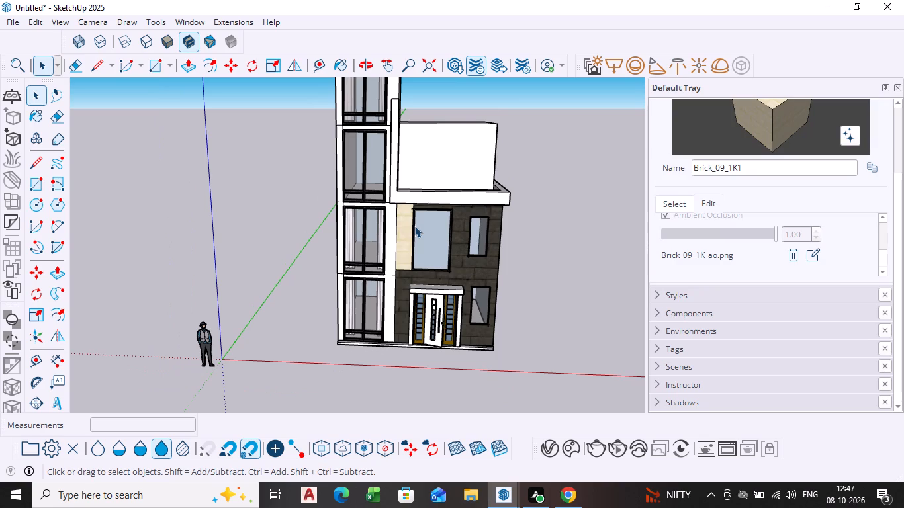
shift+middle_drag(426, 228, 403, 264)
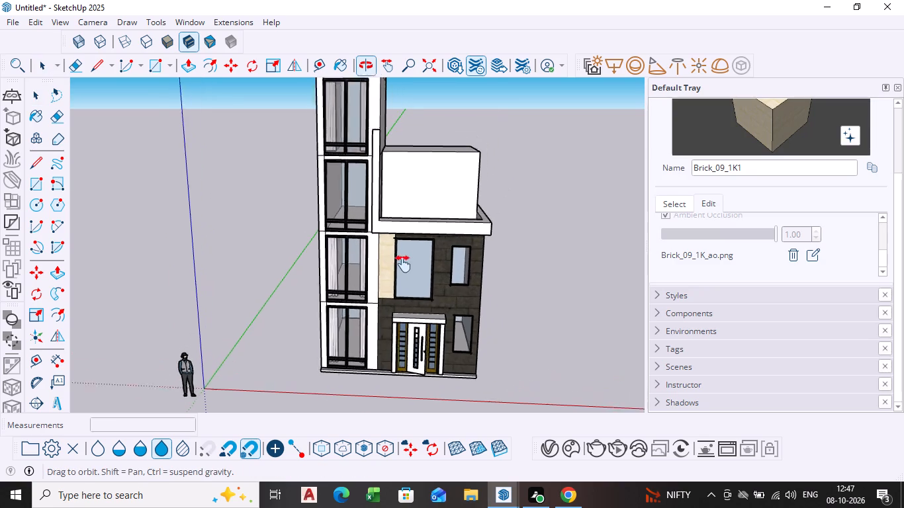
shift+middle_drag(403, 264, 396, 278)
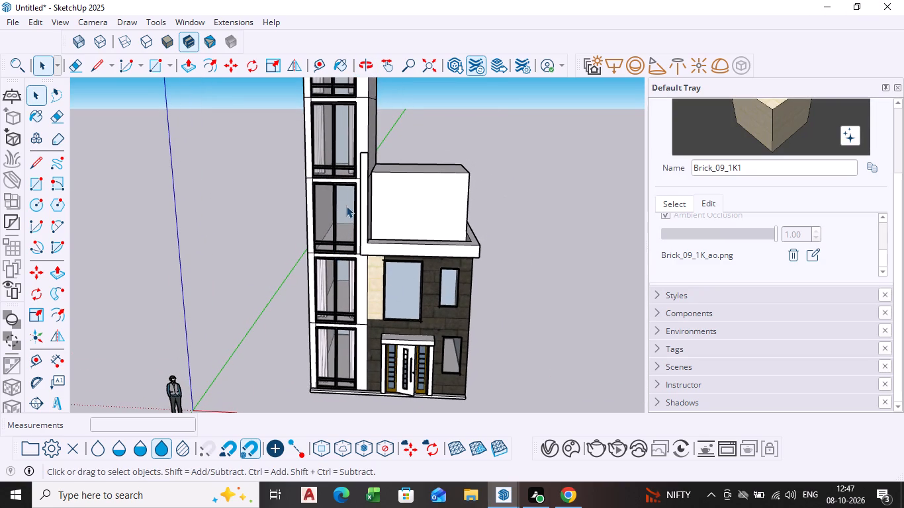
Group all the connected geometry of the set-back upper storey and parapet, and clear the selection.
scroll(414, 214, up, 4)
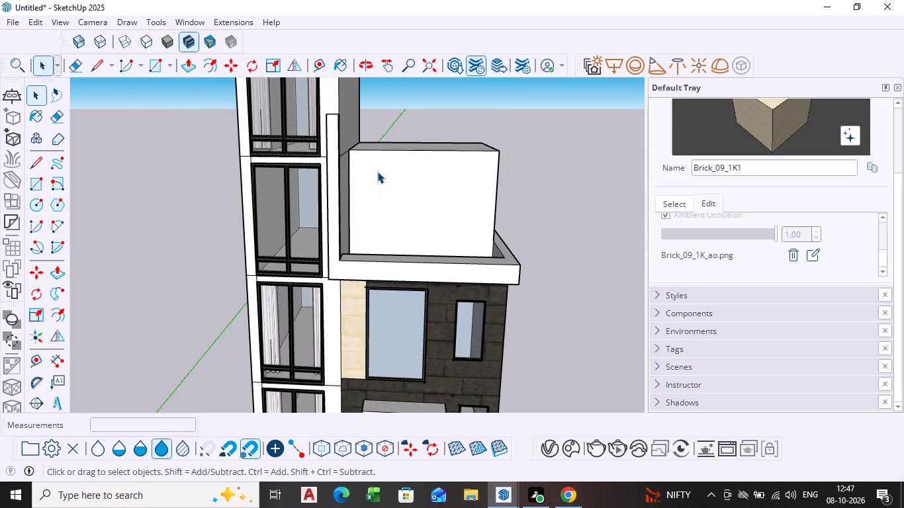
middle_drag(377, 171, 385, 337)
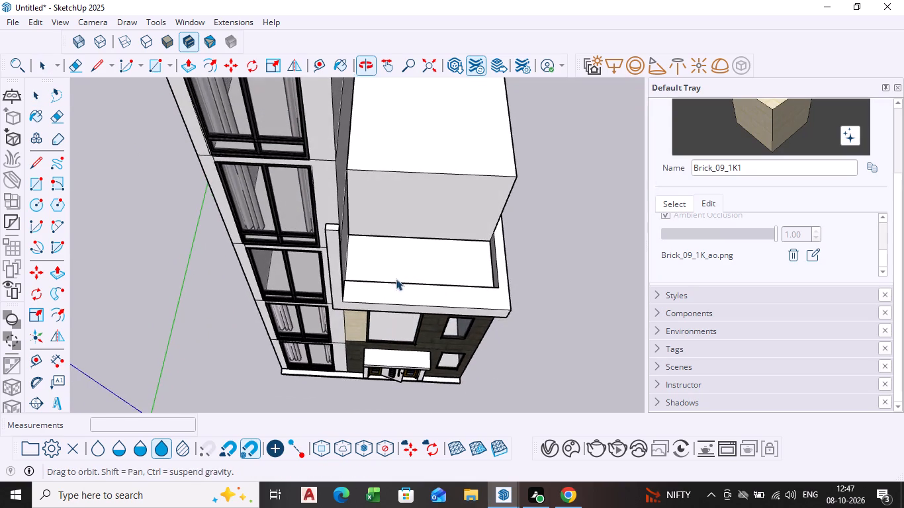
scroll(398, 151, down, 1)
shift+middle_drag(397, 151, 339, 283)
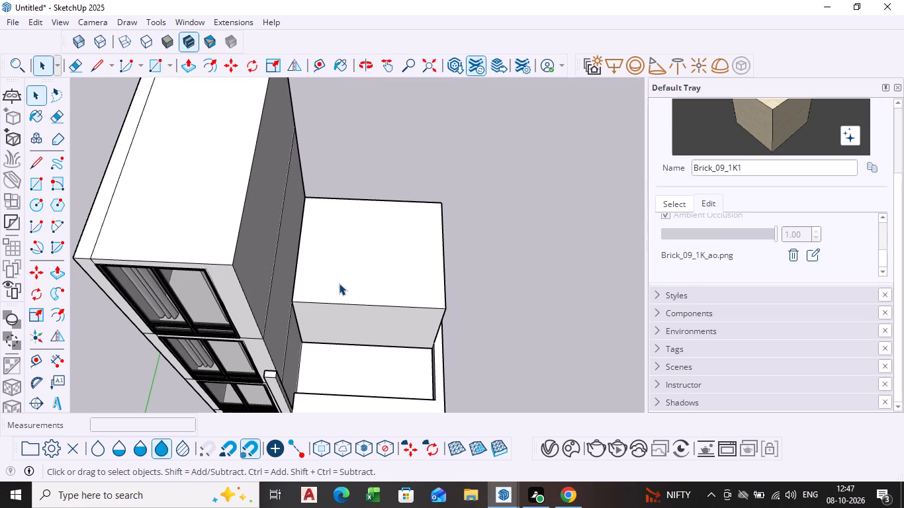
click(339, 283)
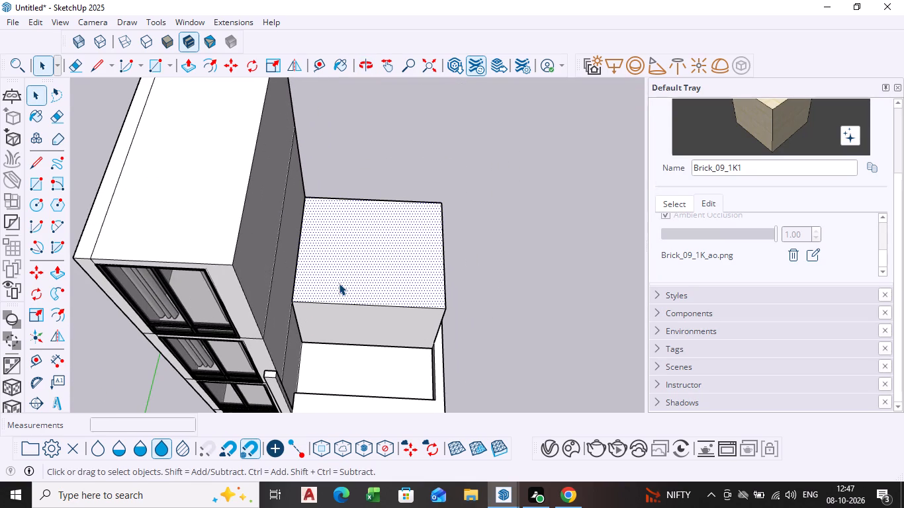
scroll(330, 324, down, 2)
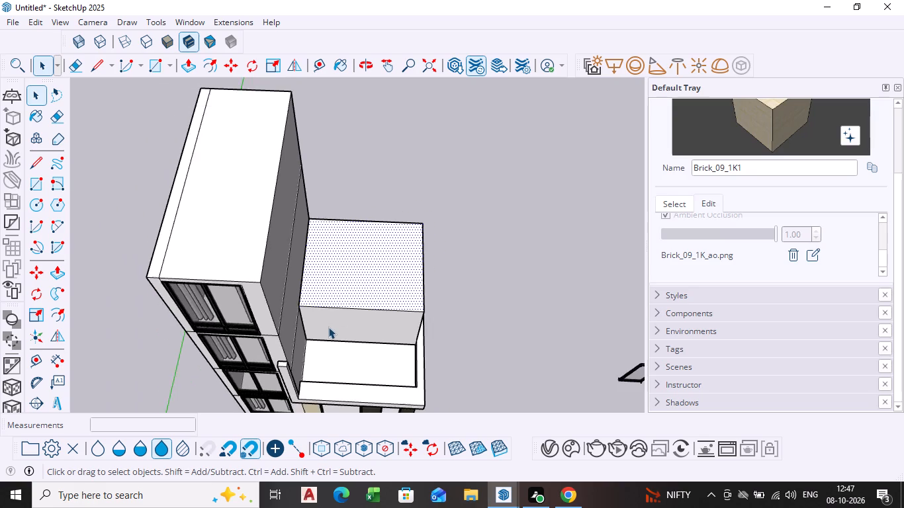
middle_drag(328, 327, 293, 263)
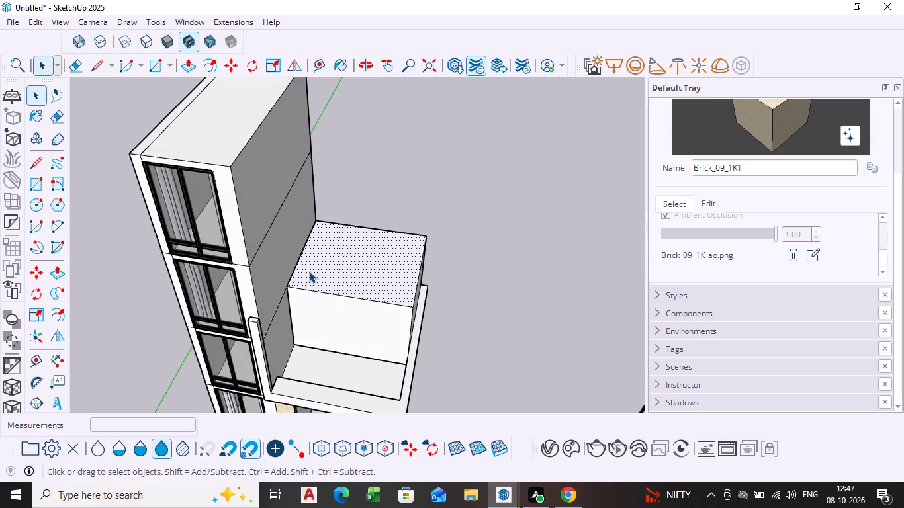
triple_click(337, 276)
click(337, 276)
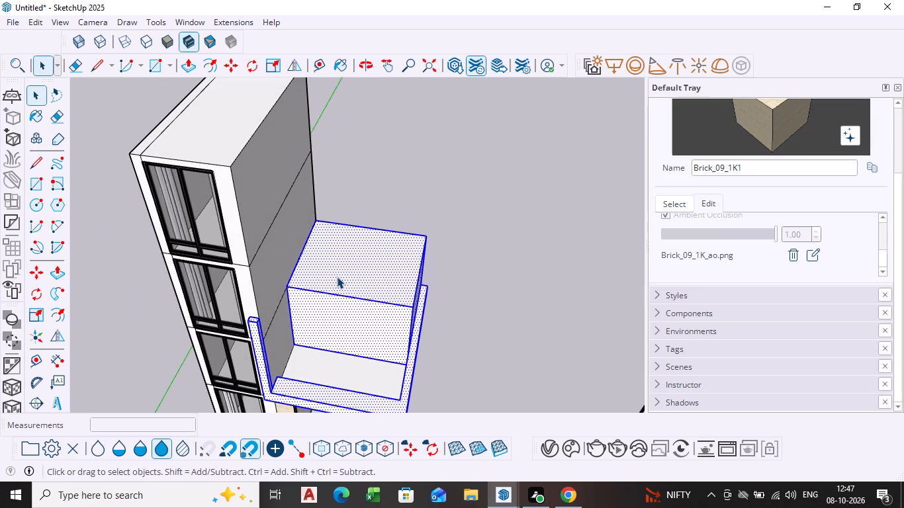
right_click(337, 276)
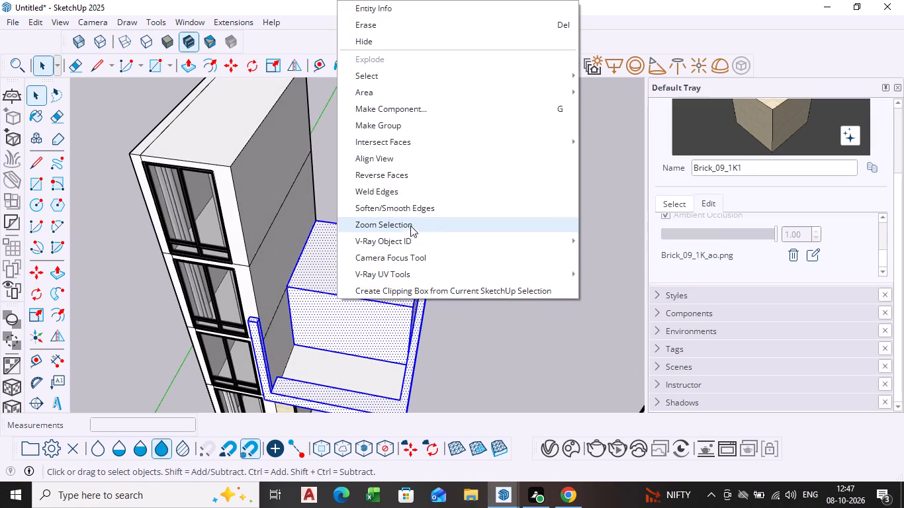
click(374, 127)
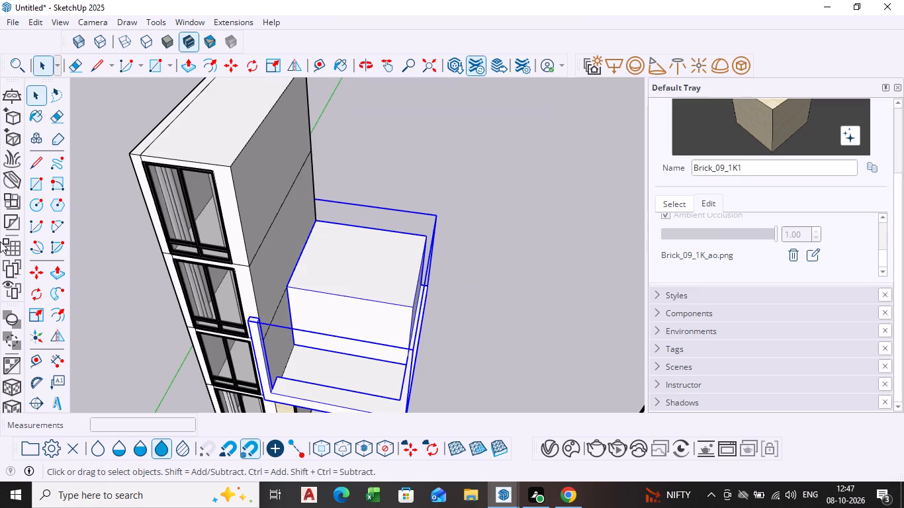
click(40, 174)
key(space)
click(426, 189)
Draw a rectangle about 13' 7" by 11' 6" over the set-back upper storey's roof, from the rear tower-side corner to the opposite front corner.
click(32, 185)
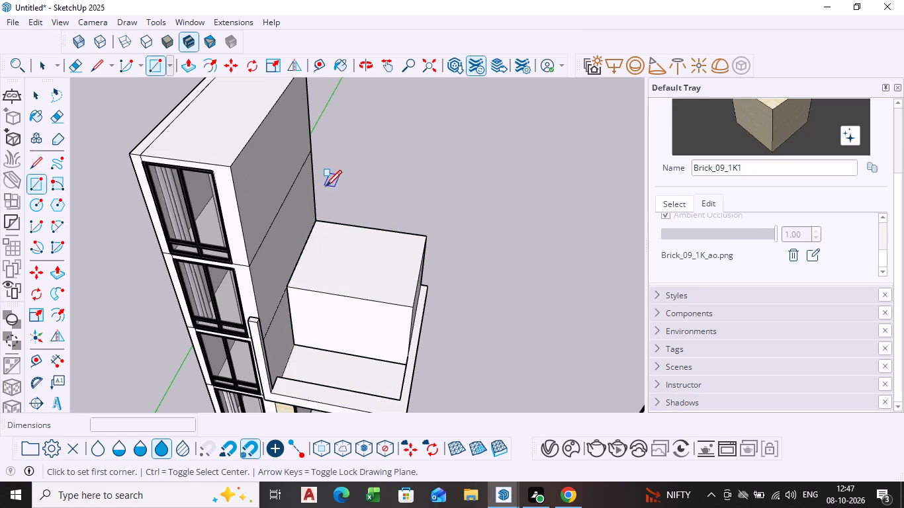
click(319, 222)
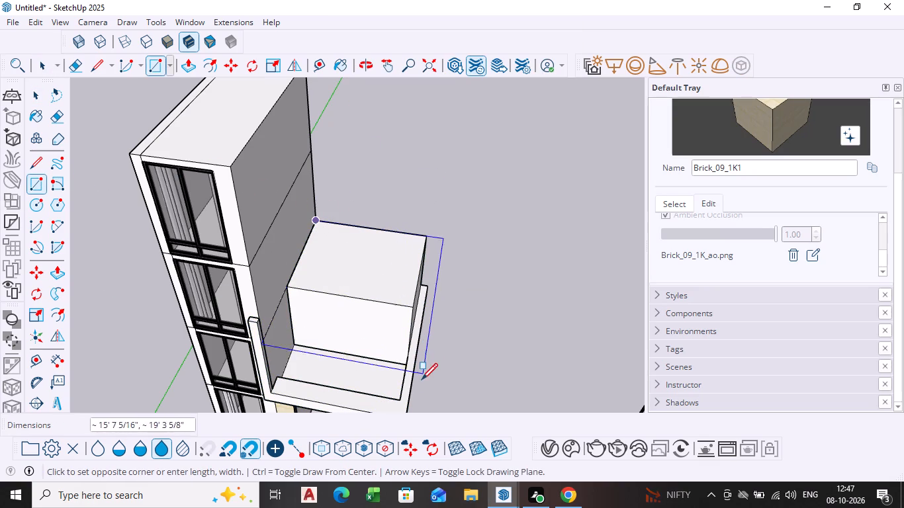
middle_drag(403, 392, 354, 272)
scroll(402, 391, down, 1)
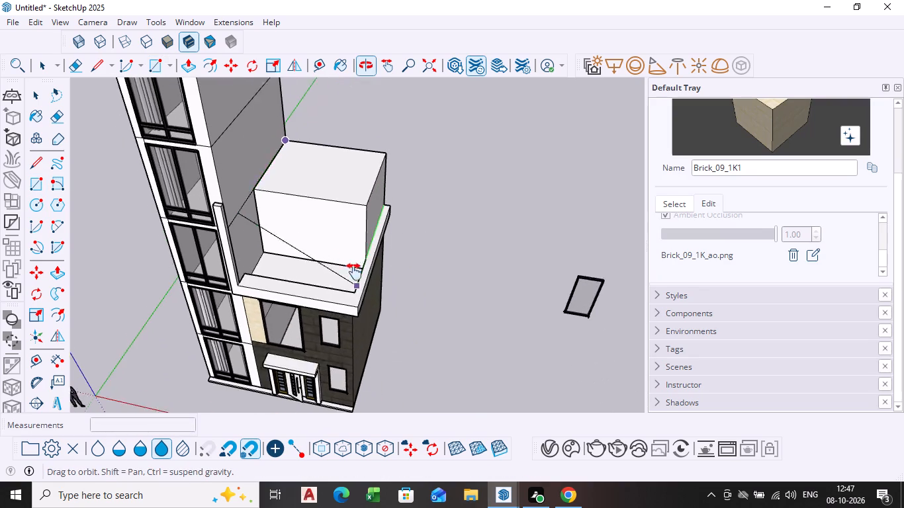
middle_drag(354, 272, 354, 269)
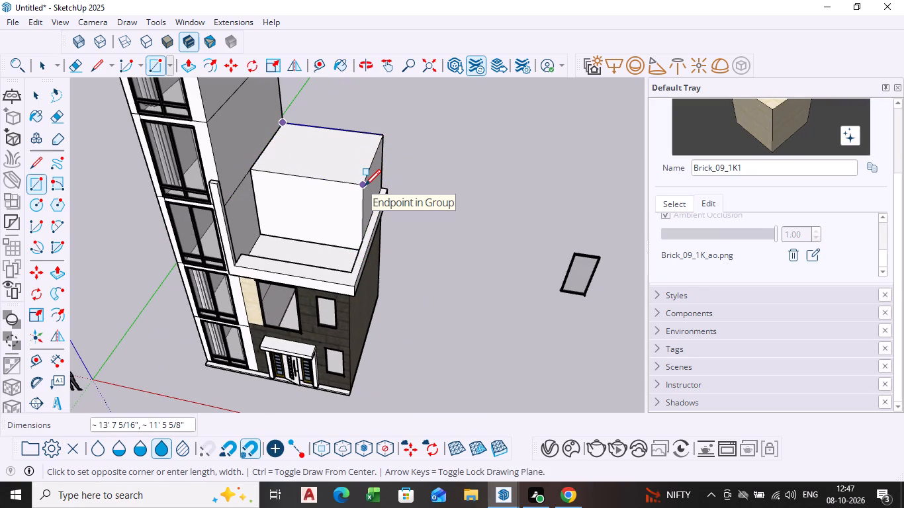
middle_drag(364, 187, 421, 140)
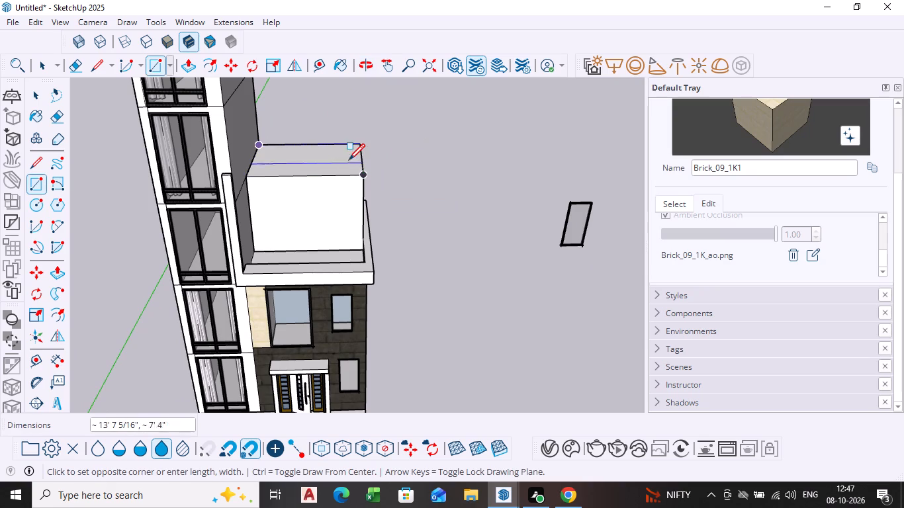
click(363, 181)
key(space)
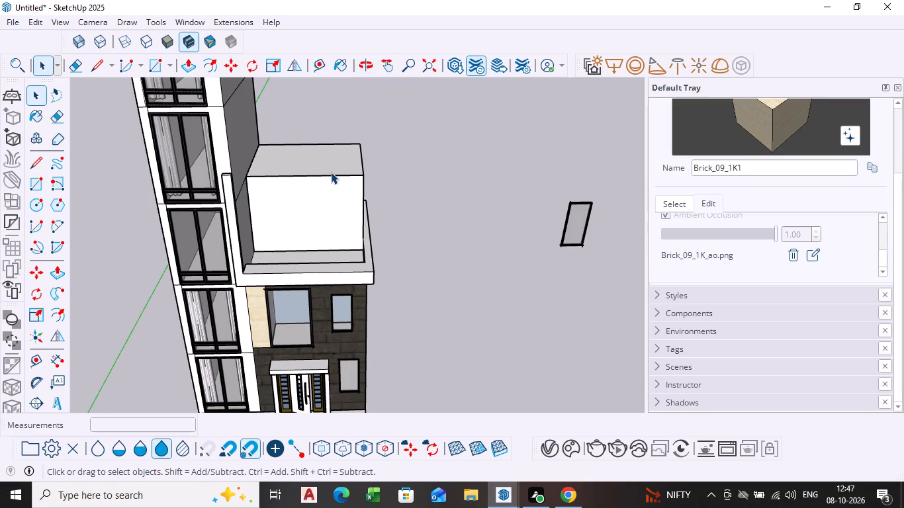
Push/pull the roof rectangle over the set-back upper storey upward by 4" into a thin slab.
click(331, 165)
key(p)
click(331, 165)
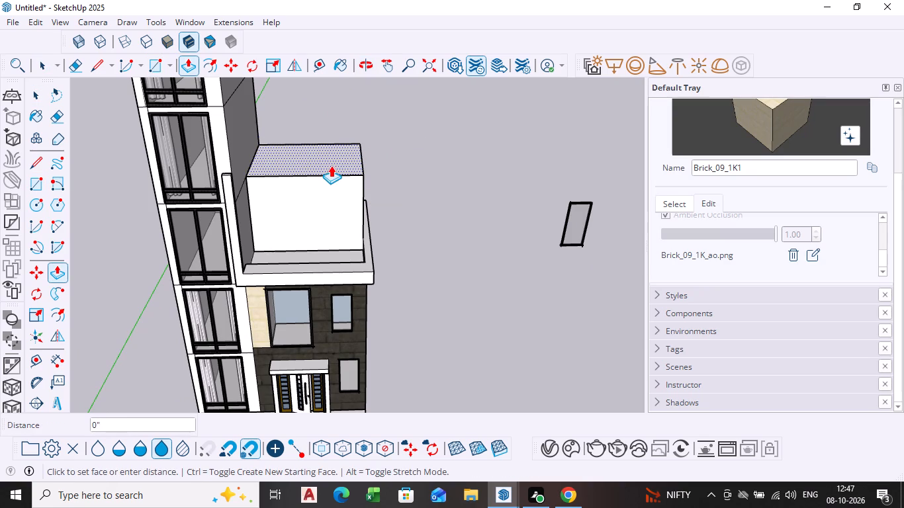
key(4)
key(Return)
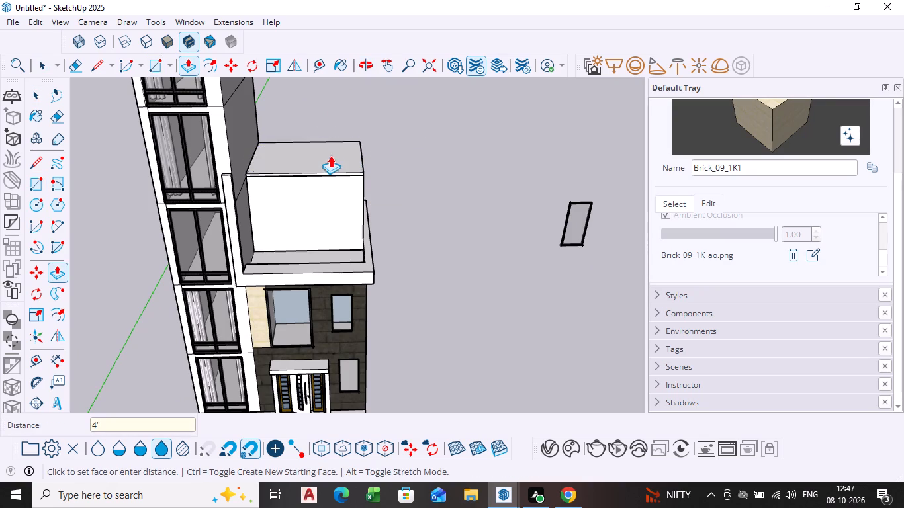
Extend the roof slab's front edge about 7' 4" forward over the terrace, up to the tower-side post.
scroll(326, 163, up, 5)
middle_drag(322, 179, 318, 161)
scroll(315, 192, up, 5)
key(space)
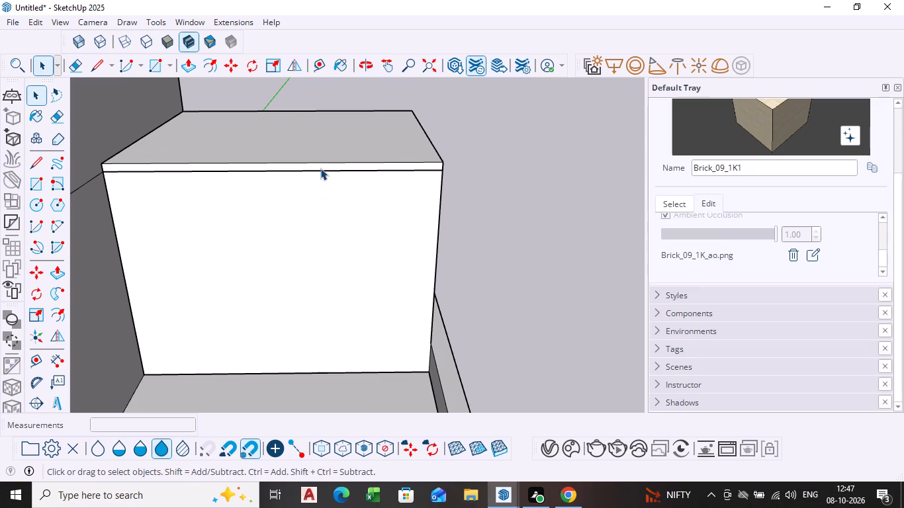
click(320, 168)
key(p)
click(320, 168)
scroll(296, 224, down, 5)
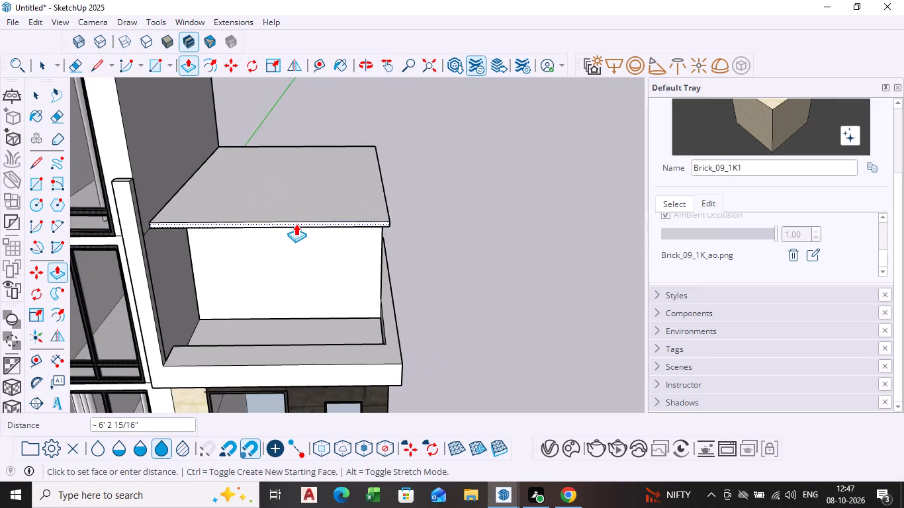
scroll(296, 224, down, 7)
middle_drag(274, 229, 232, 278)
scroll(271, 230, down, 1)
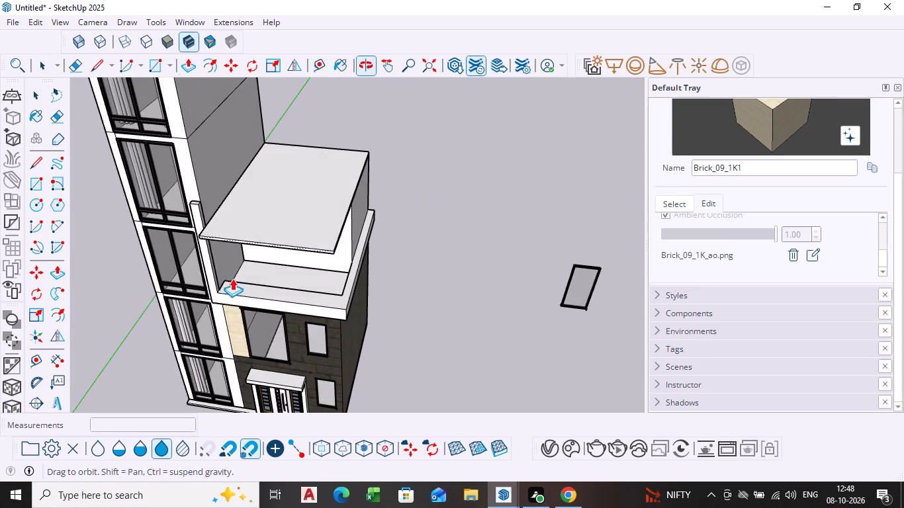
scroll(220, 228, up, 8)
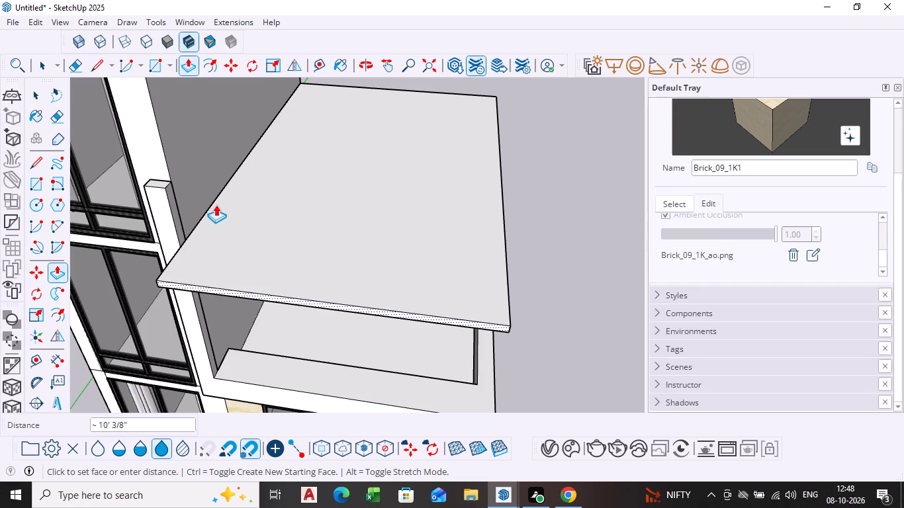
click(179, 219)
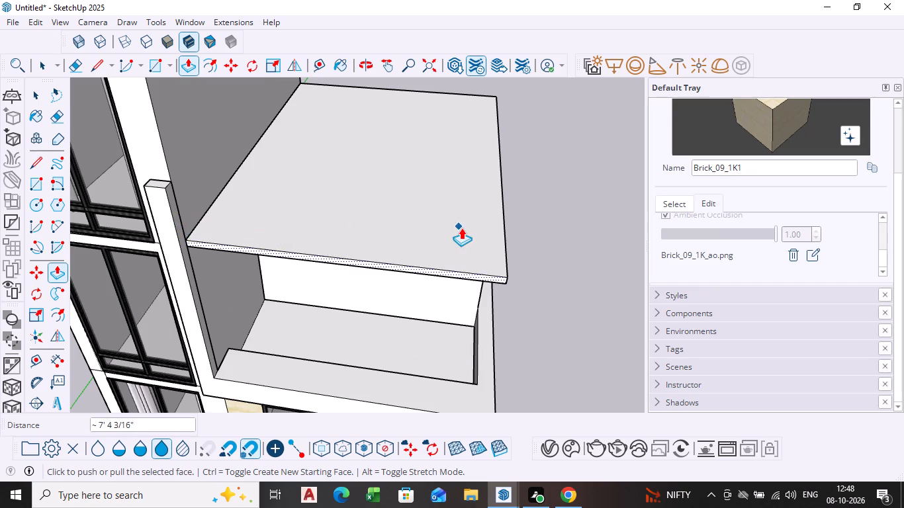
scroll(461, 228, down, 4)
middle_drag(486, 266, 391, 184)
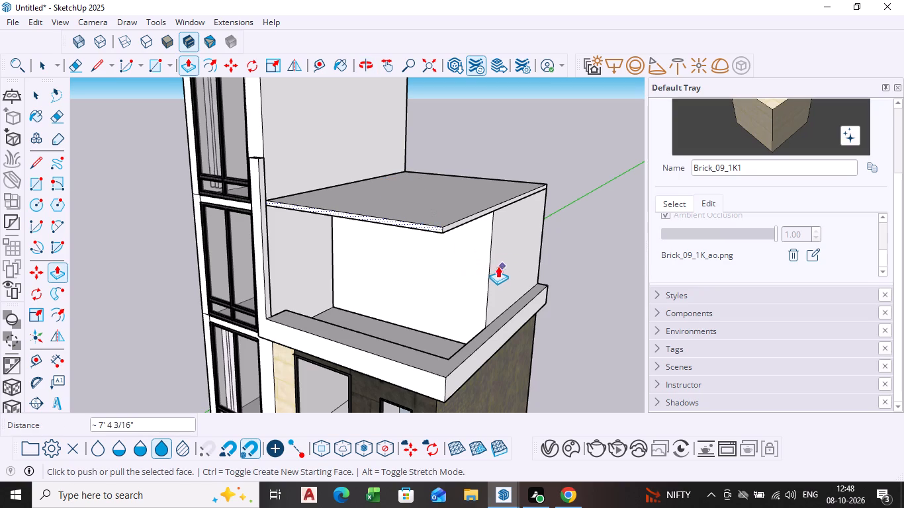
middle_drag(367, 266, 474, 232)
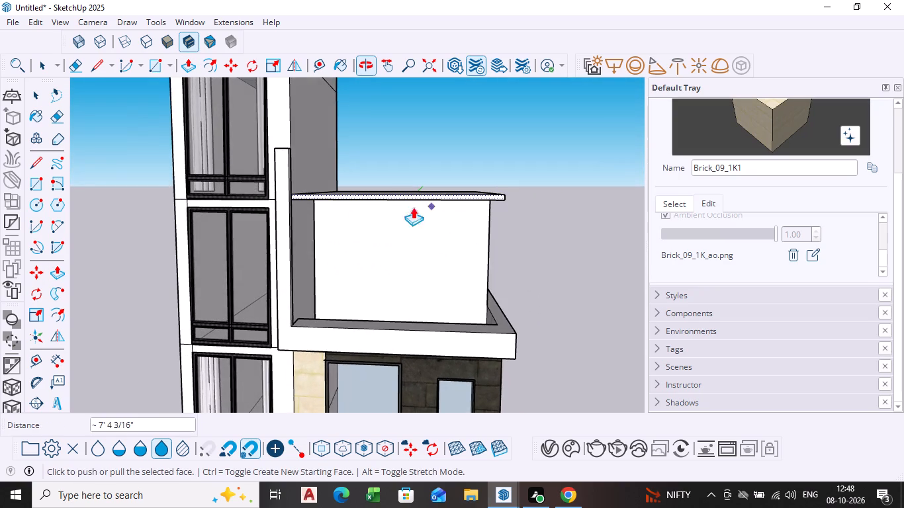
scroll(313, 212, up, 4)
key(space)
Open the parapet group and lower the top of the tower-side post by about 1' 5".
scroll(279, 164, down, 1)
middle_drag(277, 165, 294, 301)
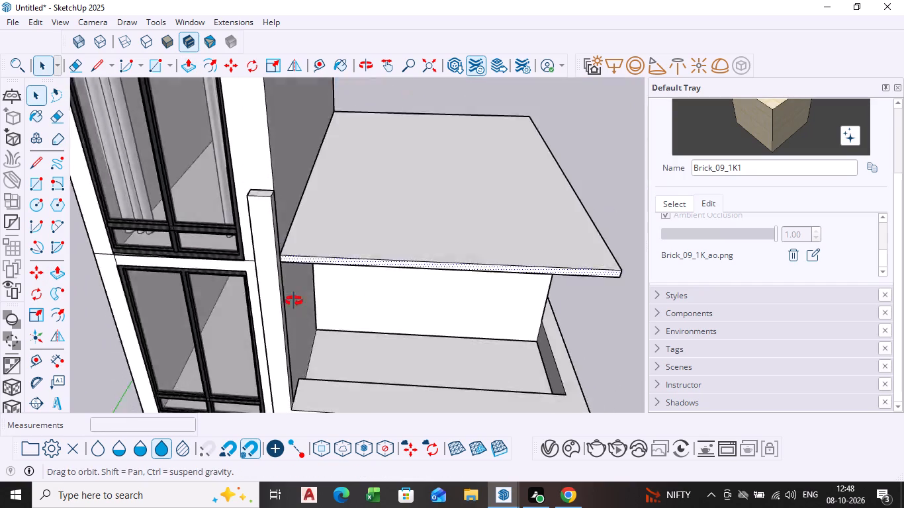
middle_drag(294, 301, 302, 326)
triple_click(269, 280)
double_click(268, 277)
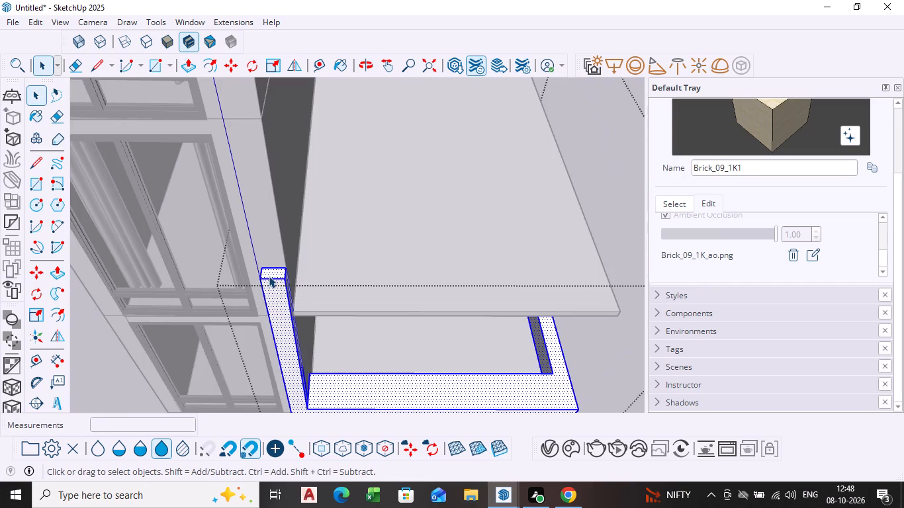
click(271, 273)
click(273, 271)
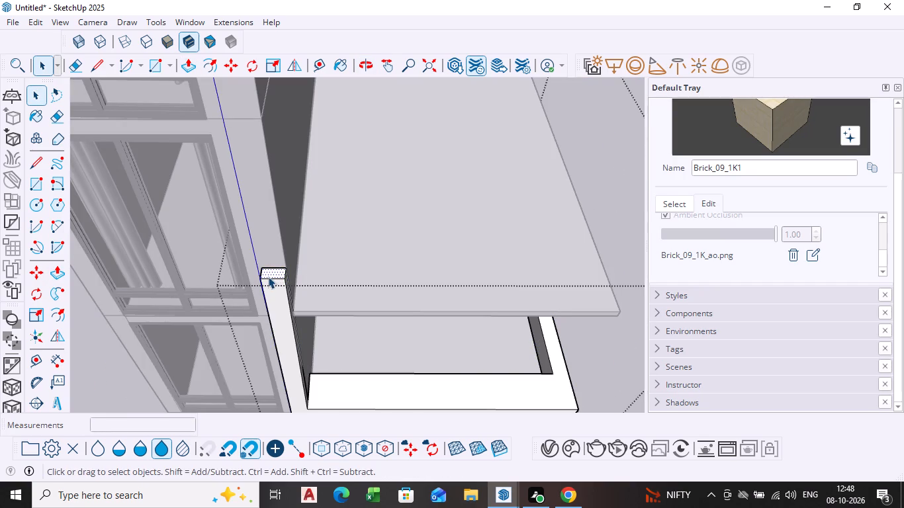
key(p)
click(271, 268)
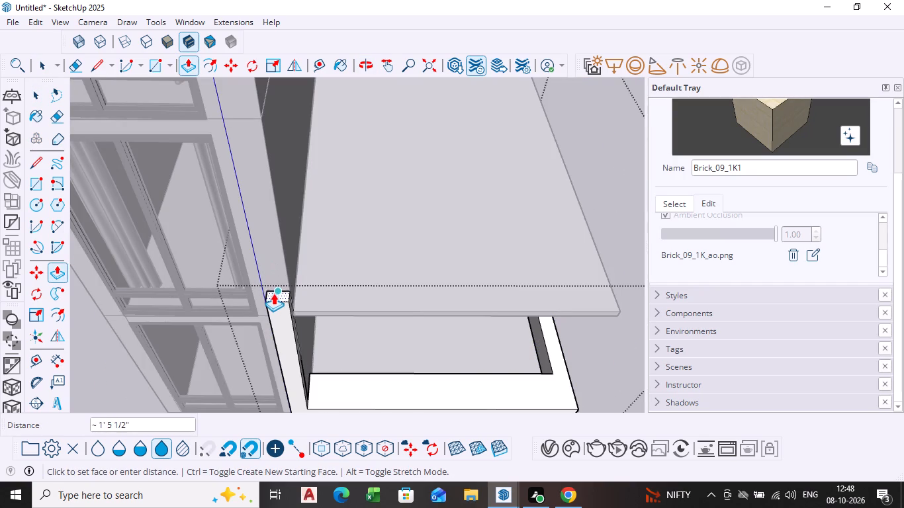
click(273, 294)
key(space)
Draw a line about 6" long across the post's inner side face, level with the roof slab's edge.
scroll(298, 324, down, 1)
middle_drag(298, 324, 203, 264)
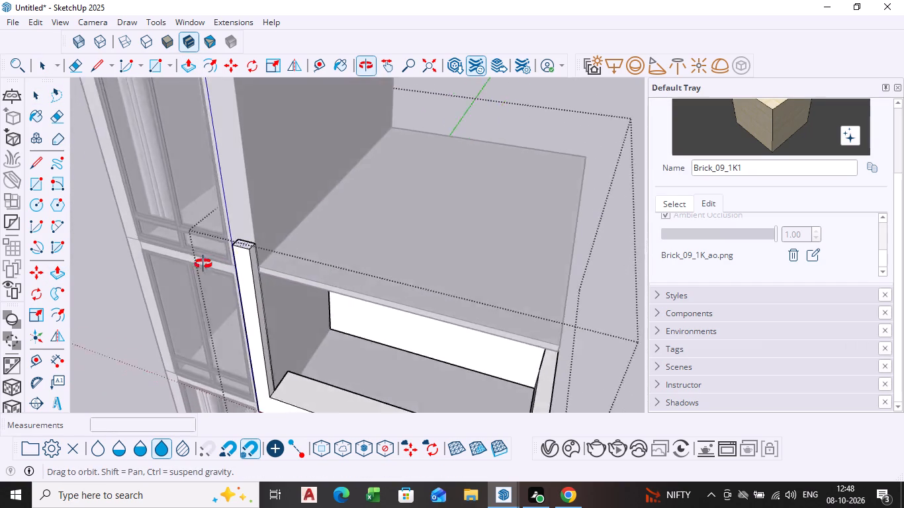
middle_drag(203, 264, 165, 263)
scroll(163, 264, down, 1)
scroll(237, 243, up, 5)
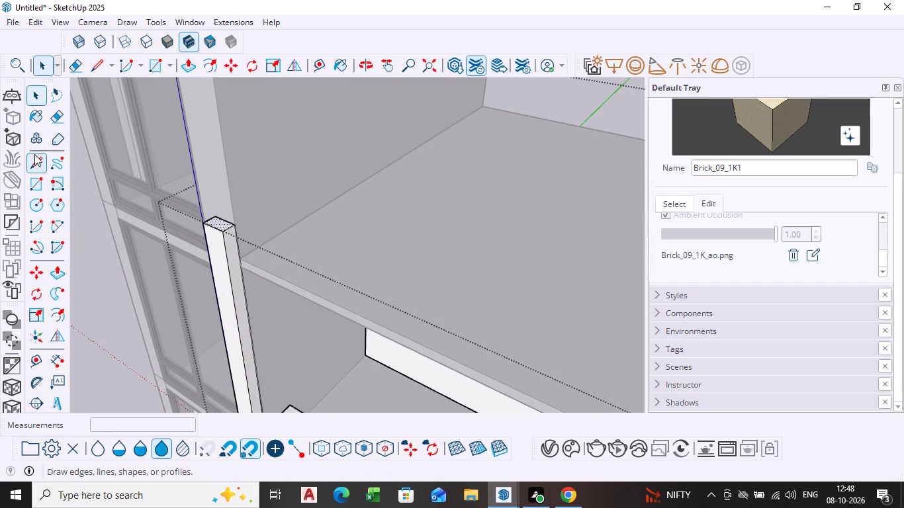
click(35, 164)
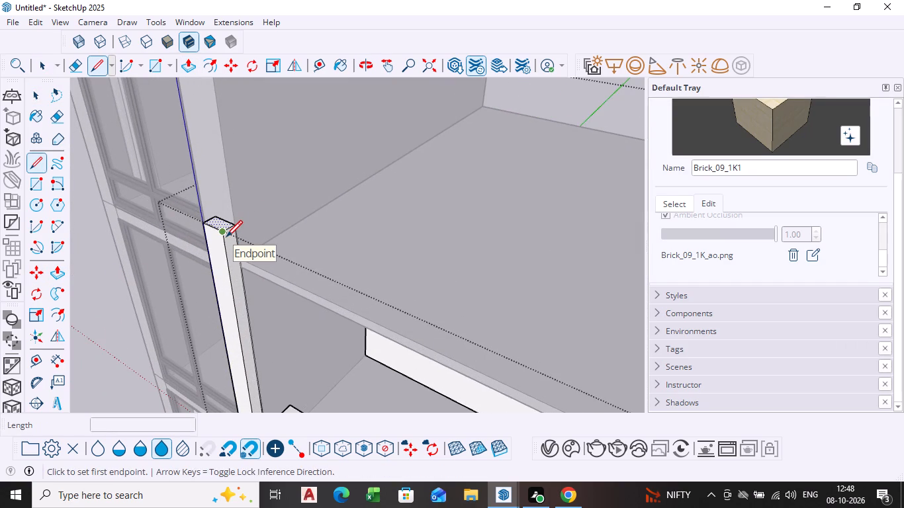
scroll(226, 238, up, 3)
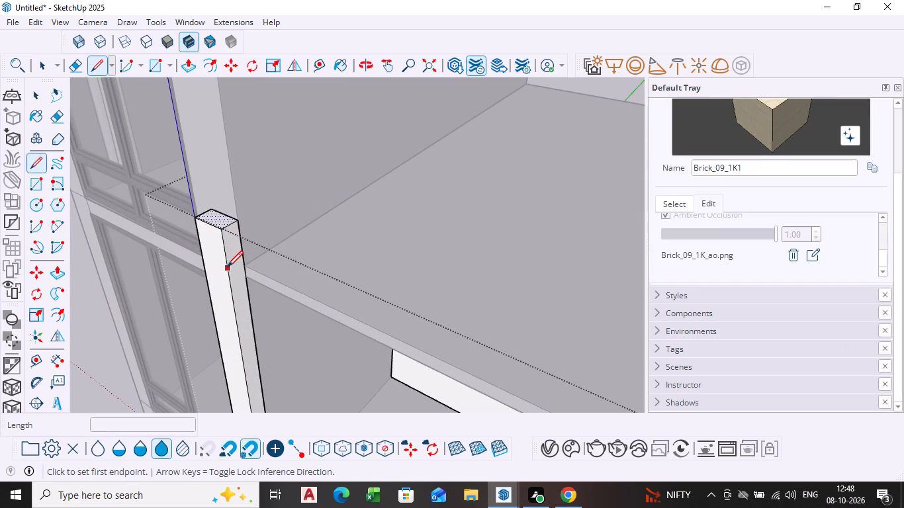
click(227, 269)
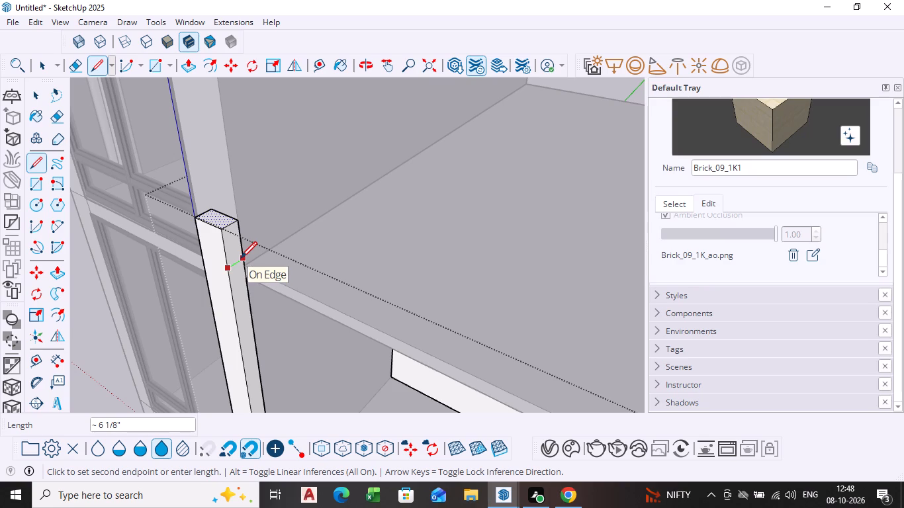
key(Escape)
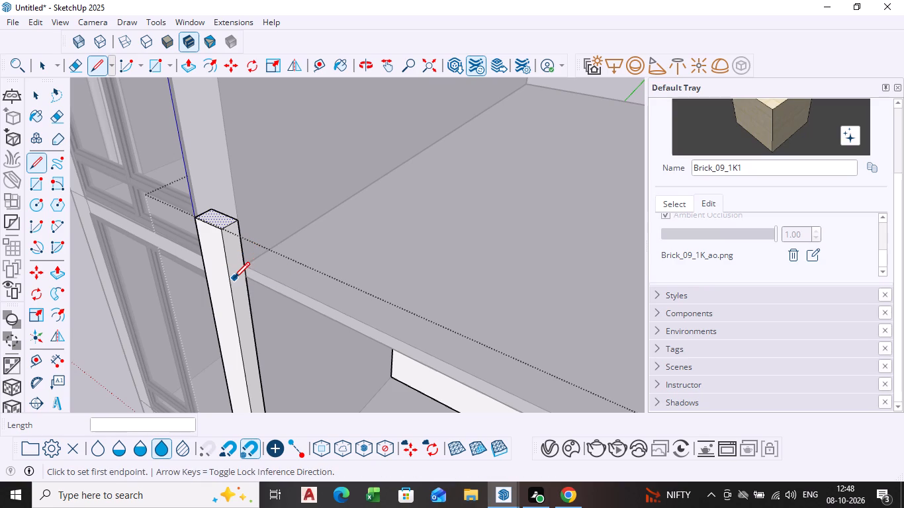
click(232, 284)
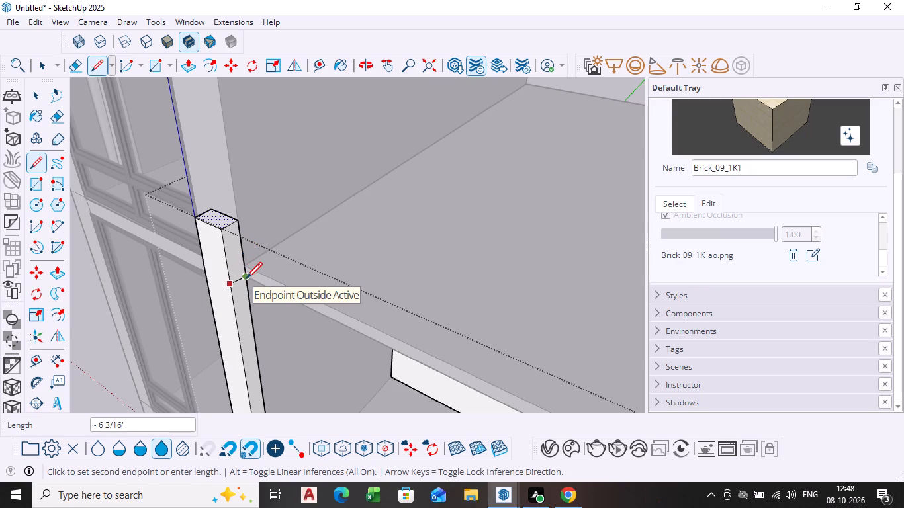
scroll(246, 280, up, 8)
key(Escape)
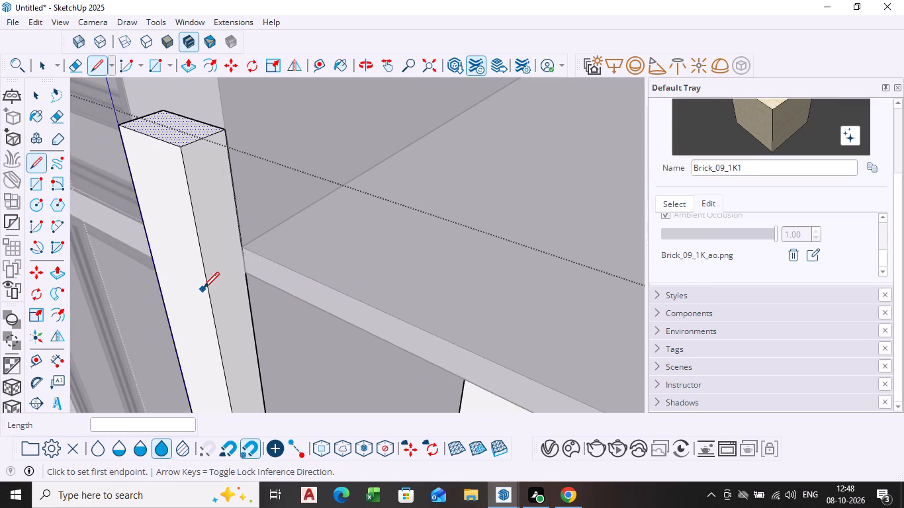
click(208, 290)
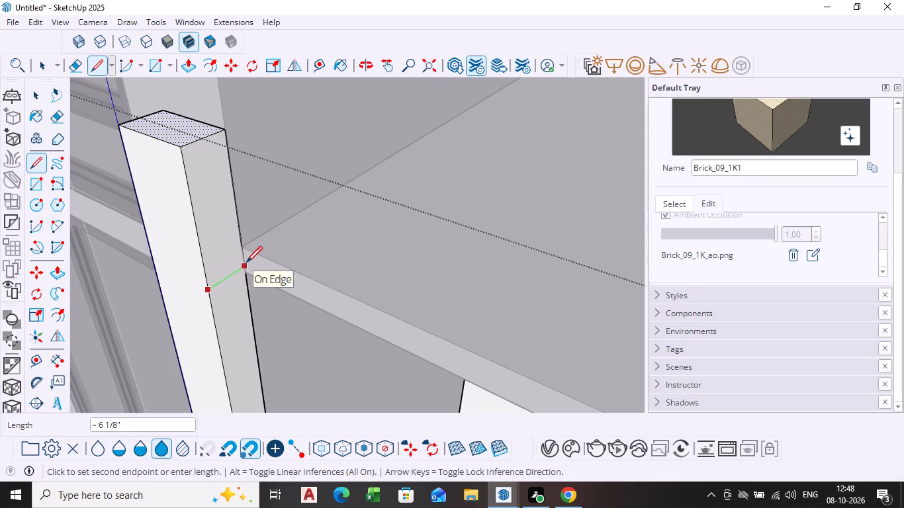
click(246, 264)
key(space)
Extend the post's upper inner face about 13' 10" along the slab's front edge to its outer corner, and exit the group.
scroll(237, 302, down, 4)
click(230, 267)
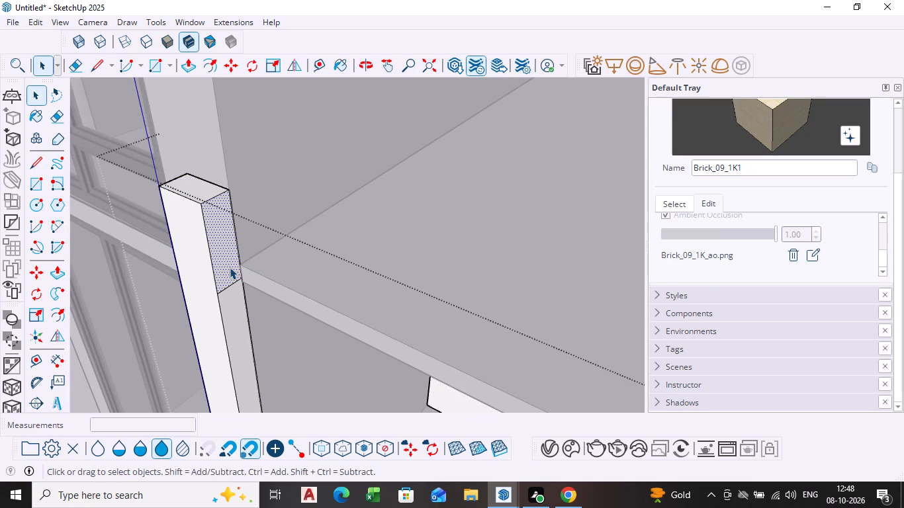
key(p)
click(230, 267)
scroll(363, 290, down, 14)
middle_drag(365, 294, 416, 274)
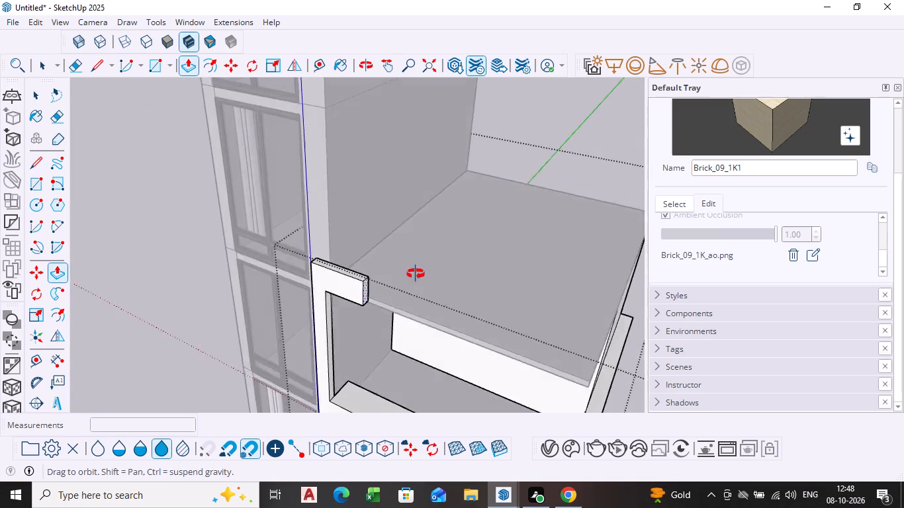
middle_drag(416, 274, 491, 227)
scroll(538, 265, down, 4)
scroll(538, 265, up, 1)
shift+middle_drag(535, 266, 388, 254)
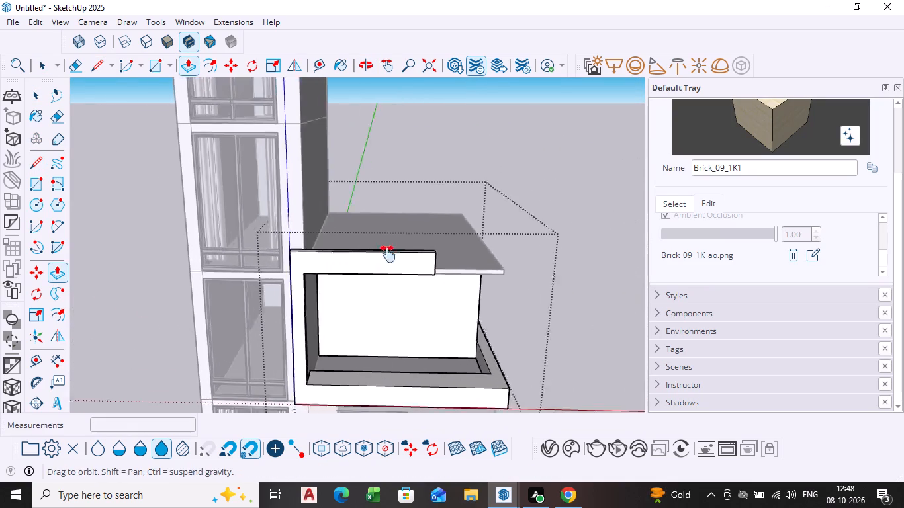
shift+middle_drag(388, 254, 289, 235)
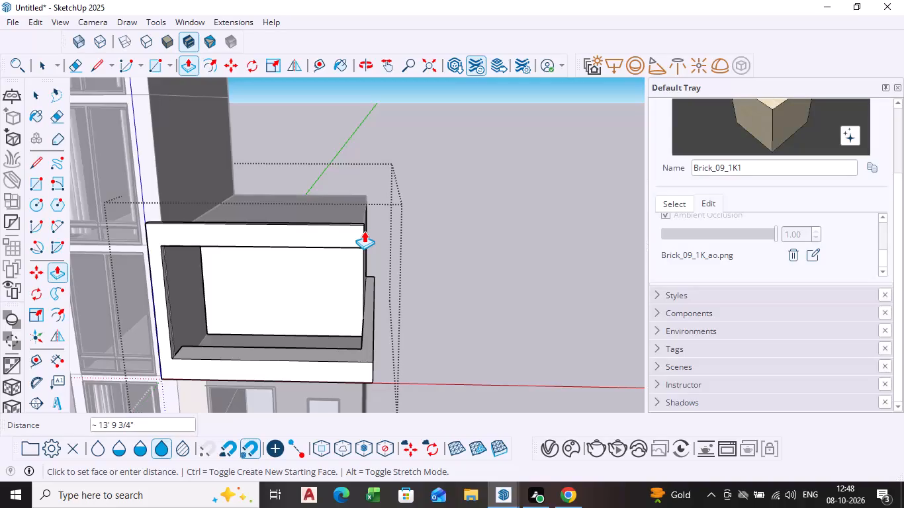
click(364, 231)
key(space)
click(474, 235)
Examine the new roof slab and front beam from below, the front and the open side.
scroll(360, 314, down, 2)
middle_drag(355, 316, 385, 289)
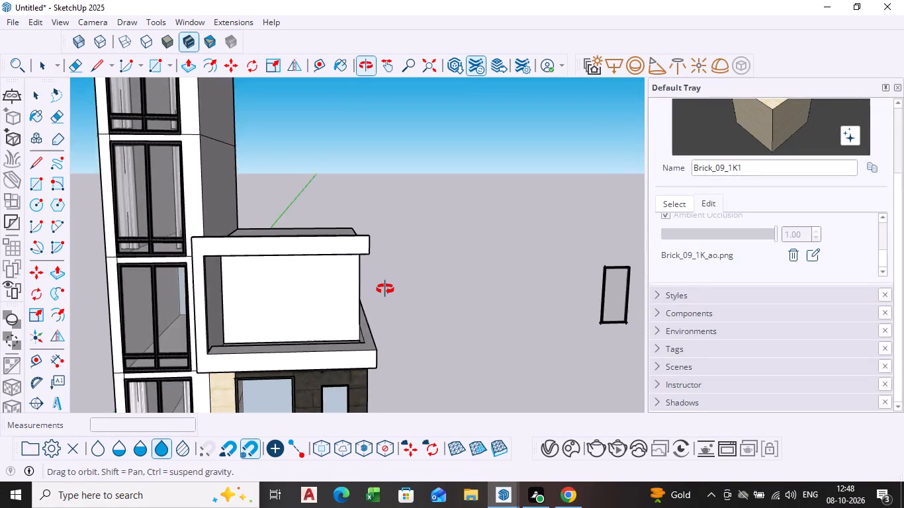
middle_drag(385, 289, 394, 183)
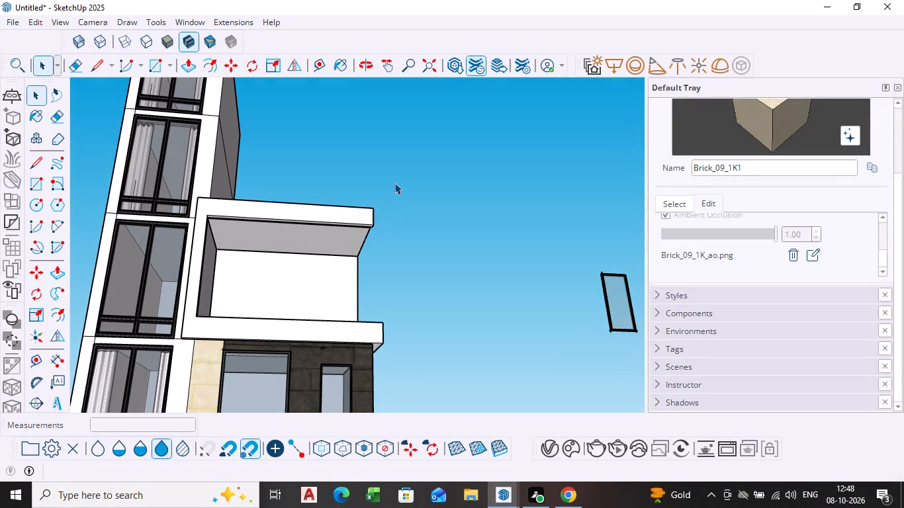
middle_drag(356, 220, 366, 114)
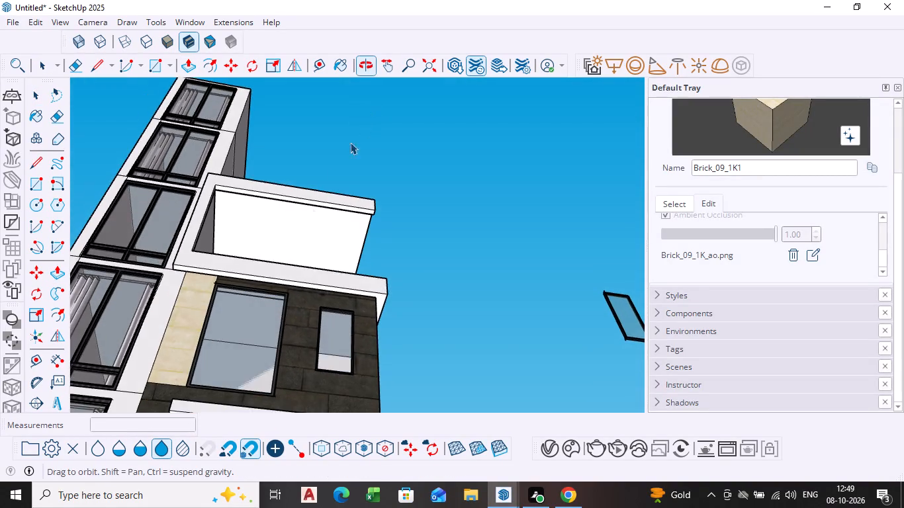
scroll(313, 210, up, 7)
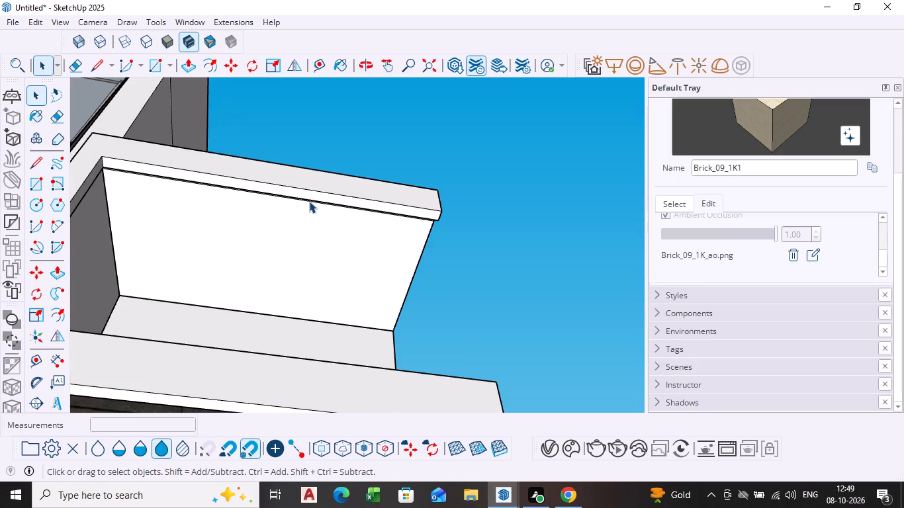
scroll(288, 188, down, 1)
middle_drag(287, 188, 275, 371)
scroll(379, 278, down, 1)
middle_drag(378, 280, 369, 292)
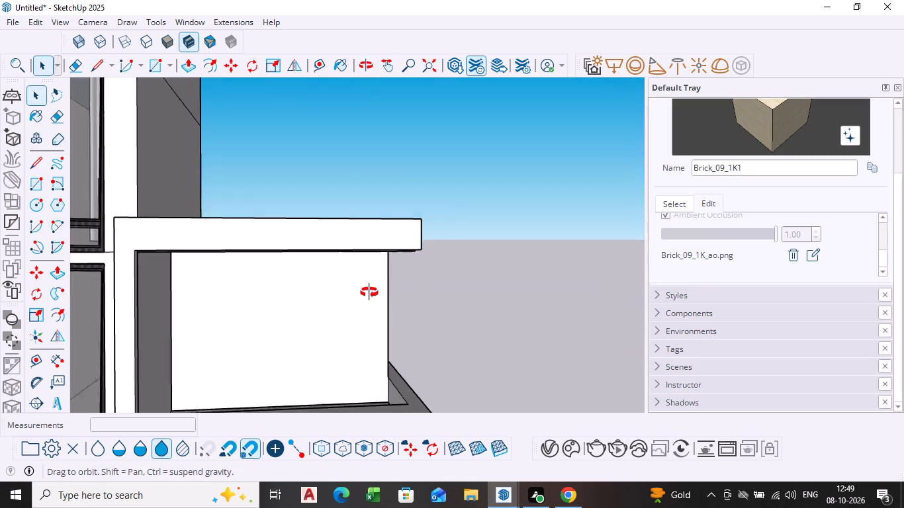
scroll(369, 292, down, 1)
middle_drag(369, 292, 154, 321)
scroll(291, 278, up, 4)
scroll(291, 278, down, 1)
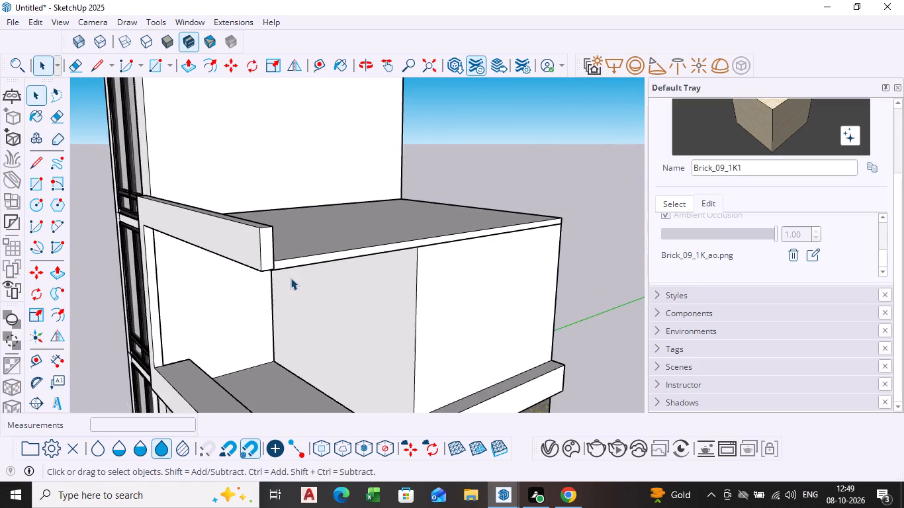
scroll(291, 278, down, 5)
middle_drag(296, 302, 469, 283)
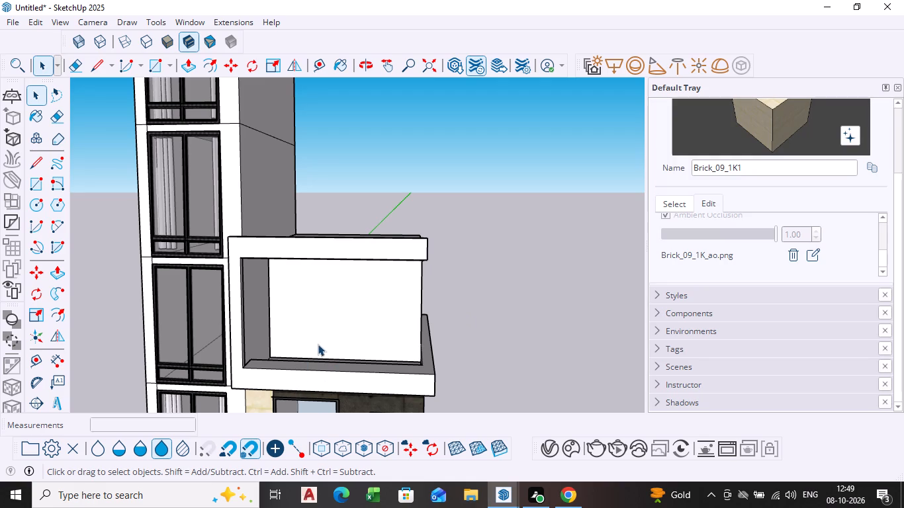
scroll(467, 269, down, 1)
middle_drag(465, 269, 297, 286)
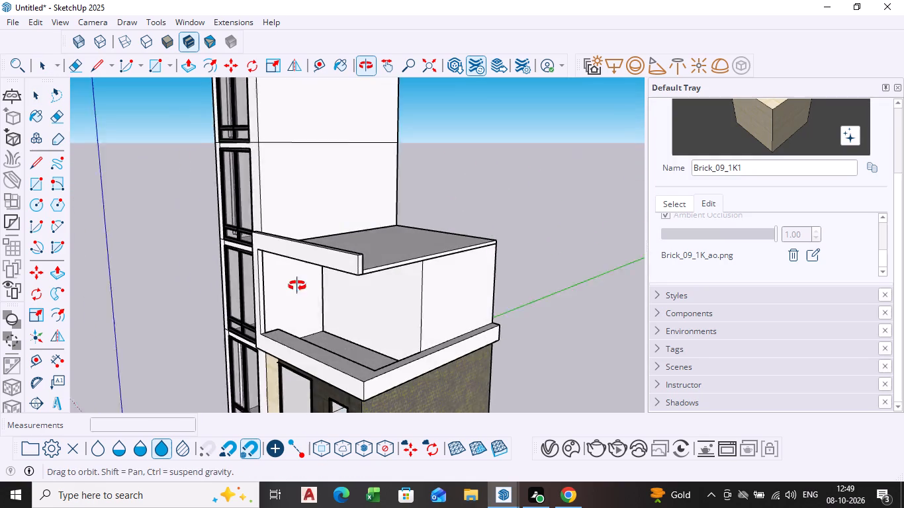
middle_drag(297, 286, 289, 285)
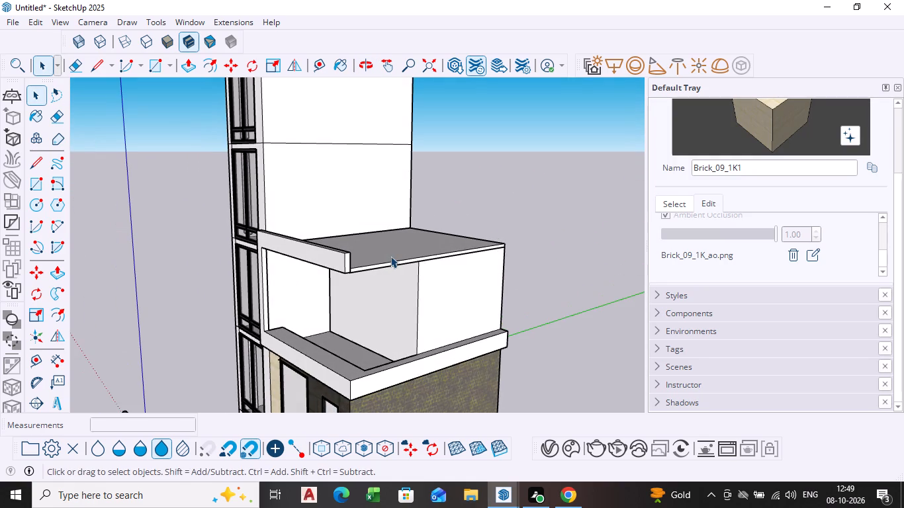
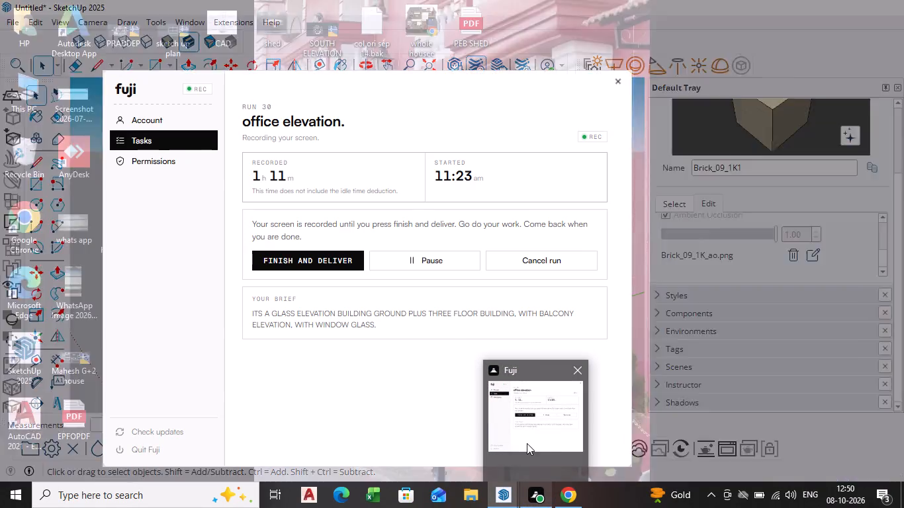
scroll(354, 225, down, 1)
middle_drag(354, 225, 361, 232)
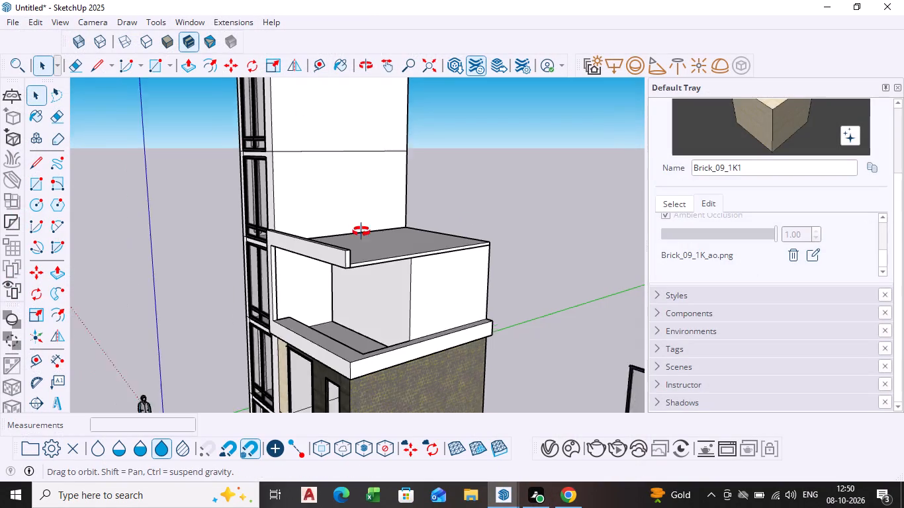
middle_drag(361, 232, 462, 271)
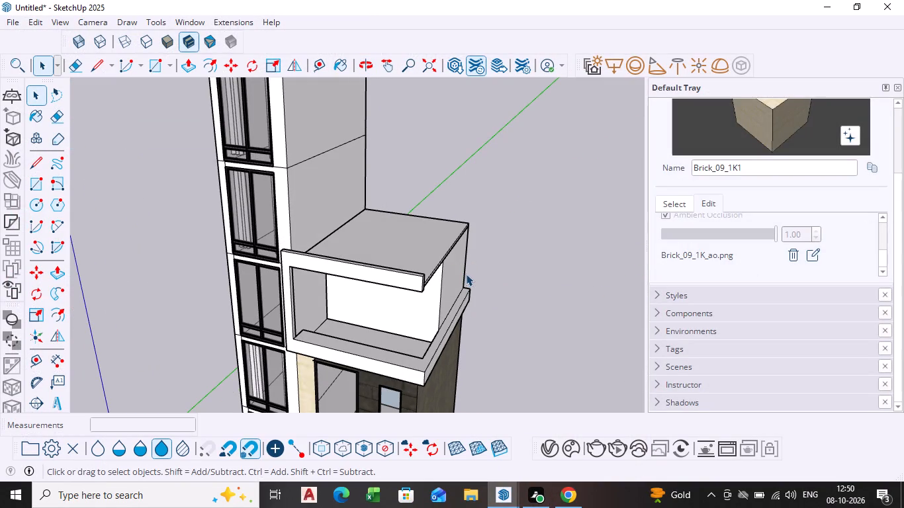
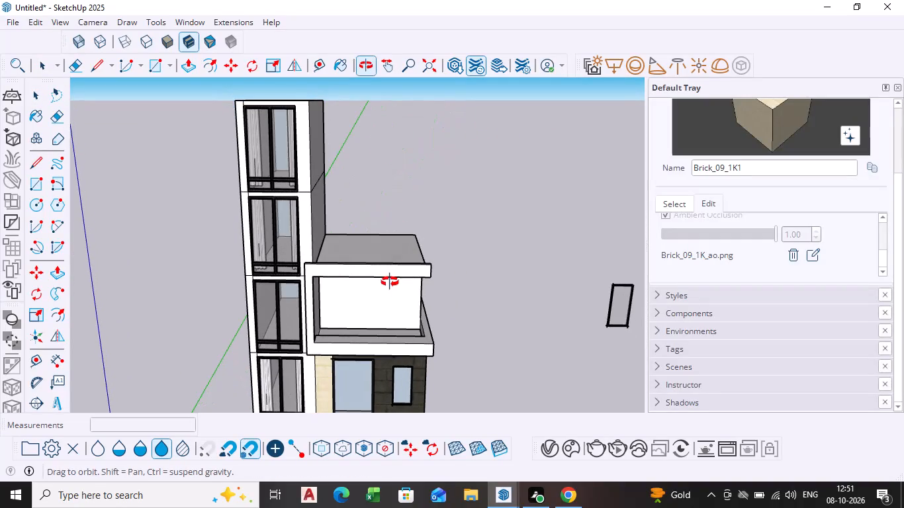
Push/Pull the roof slab's narrow front edge beneath the front beam forward by about 5 3/4".
middle_drag(381, 331, 386, 227)
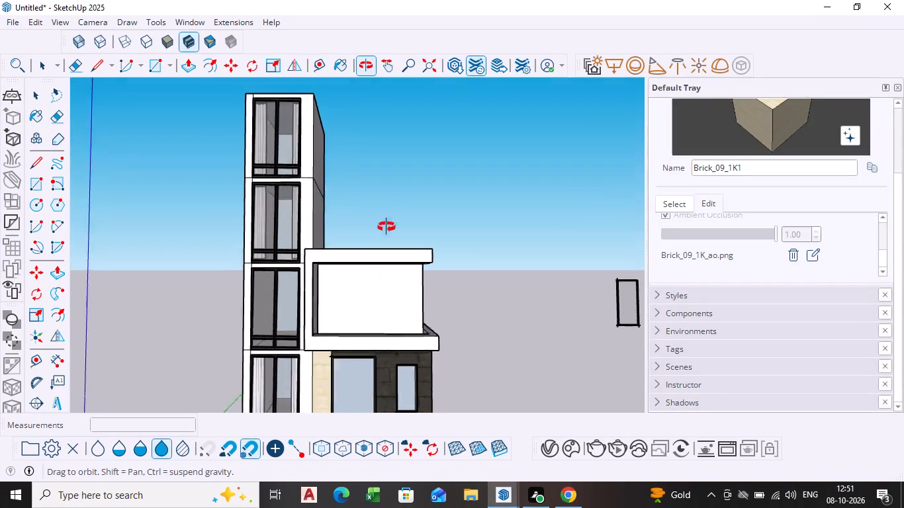
middle_drag(386, 227, 386, 218)
scroll(386, 249, up, 5)
middle_drag(363, 271, 370, 233)
scroll(363, 271, up, 6)
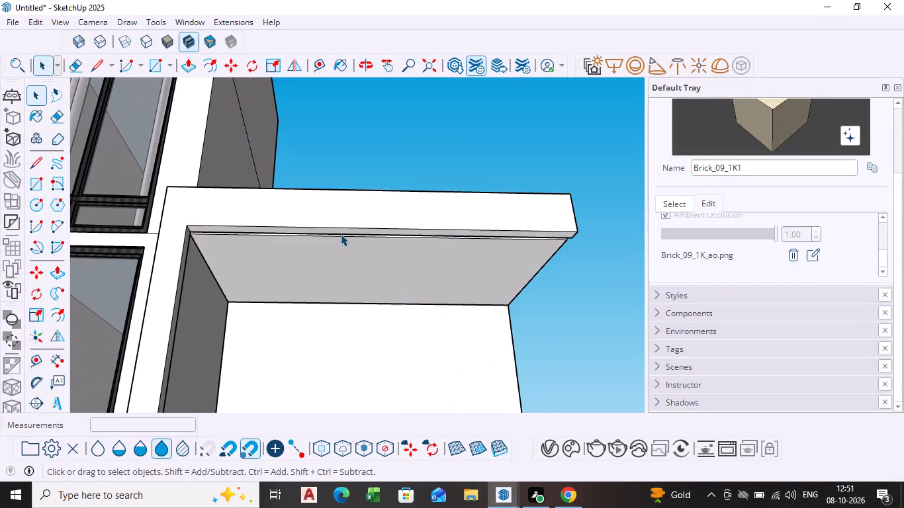
middle_drag(340, 233, 346, 210)
scroll(341, 218, up, 8)
middle_drag(289, 222, 293, 237)
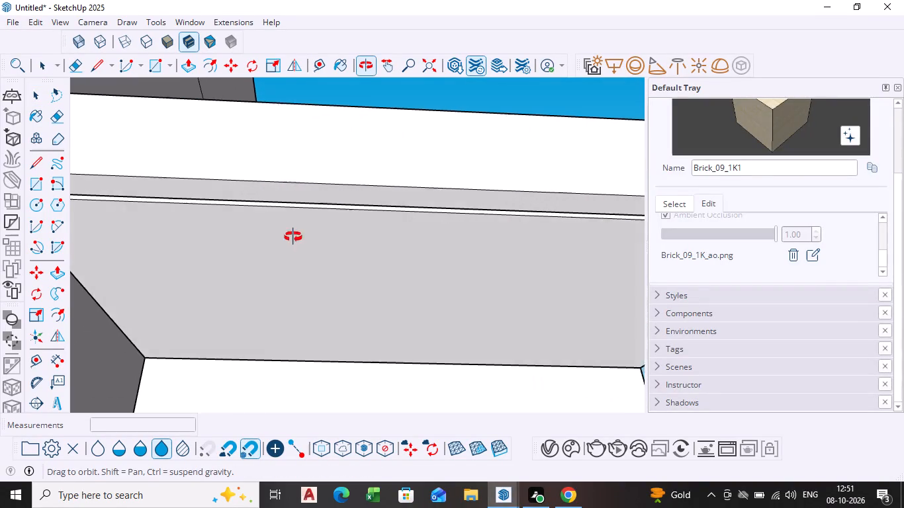
middle_drag(293, 237, 313, 249)
click(341, 208)
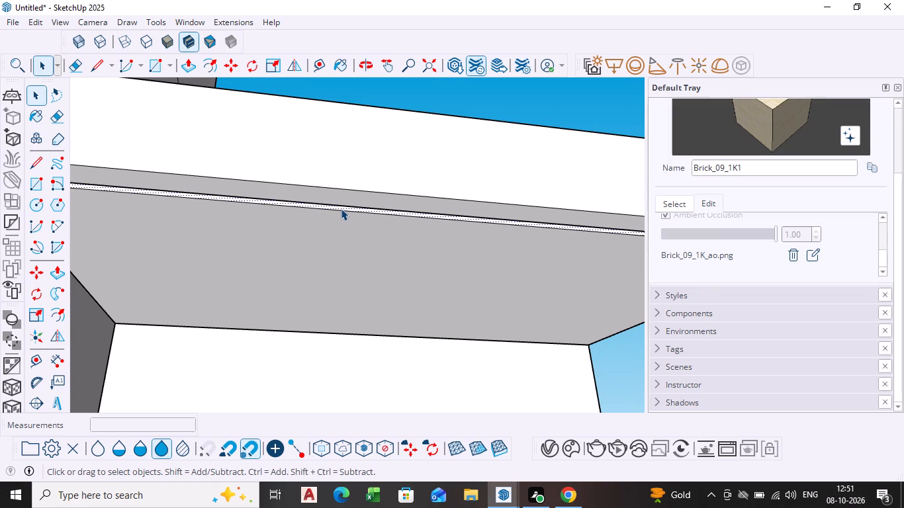
key(p)
click(341, 208)
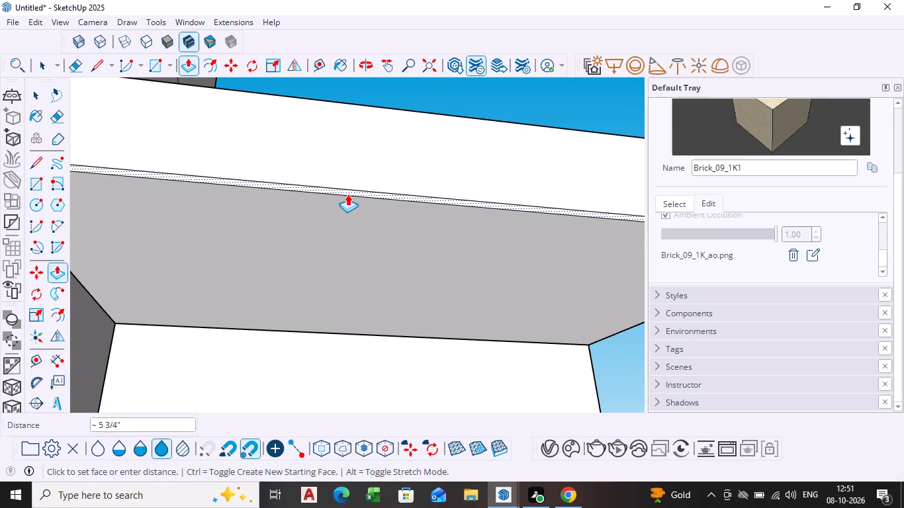
click(347, 194)
key(space)
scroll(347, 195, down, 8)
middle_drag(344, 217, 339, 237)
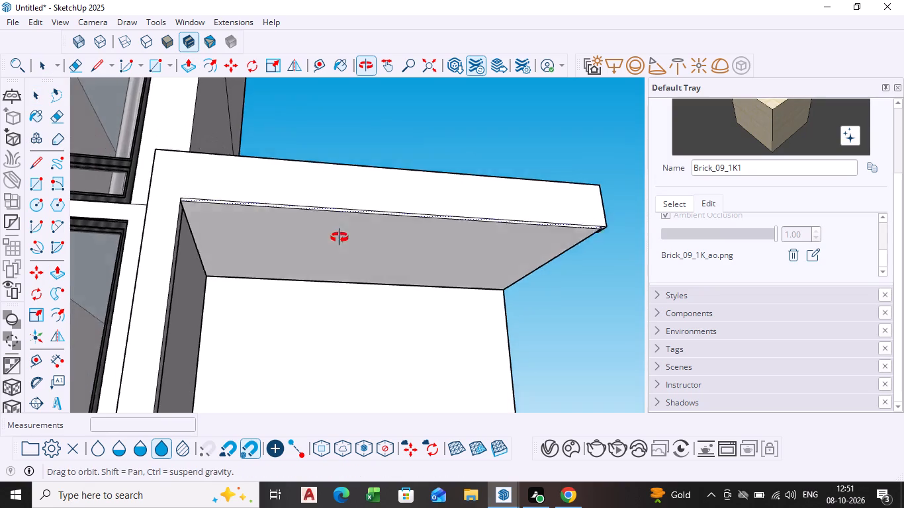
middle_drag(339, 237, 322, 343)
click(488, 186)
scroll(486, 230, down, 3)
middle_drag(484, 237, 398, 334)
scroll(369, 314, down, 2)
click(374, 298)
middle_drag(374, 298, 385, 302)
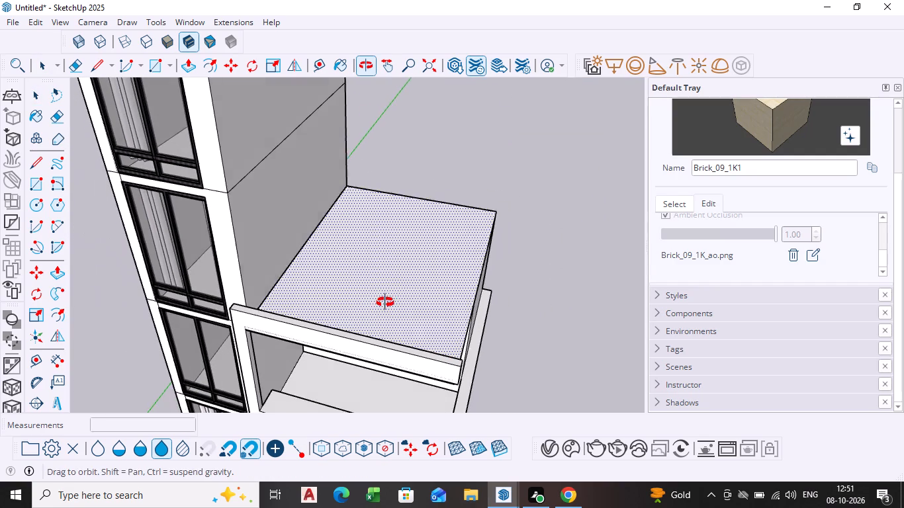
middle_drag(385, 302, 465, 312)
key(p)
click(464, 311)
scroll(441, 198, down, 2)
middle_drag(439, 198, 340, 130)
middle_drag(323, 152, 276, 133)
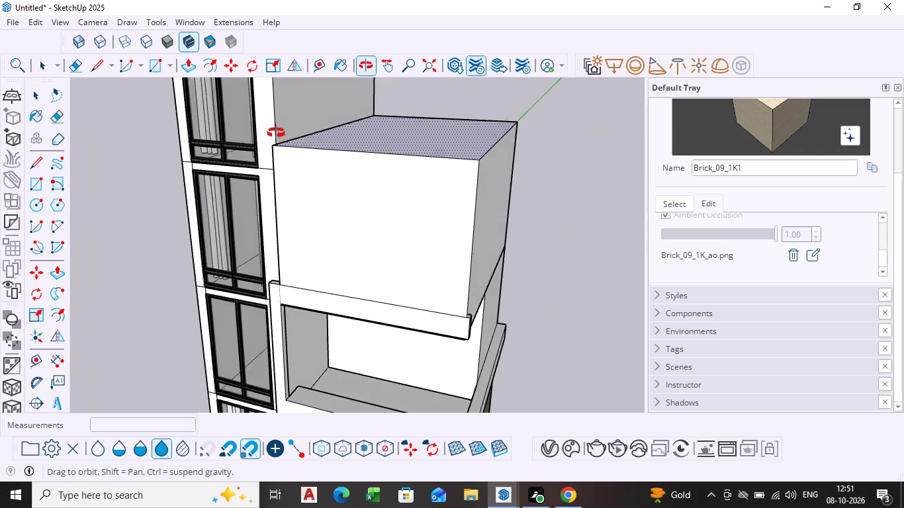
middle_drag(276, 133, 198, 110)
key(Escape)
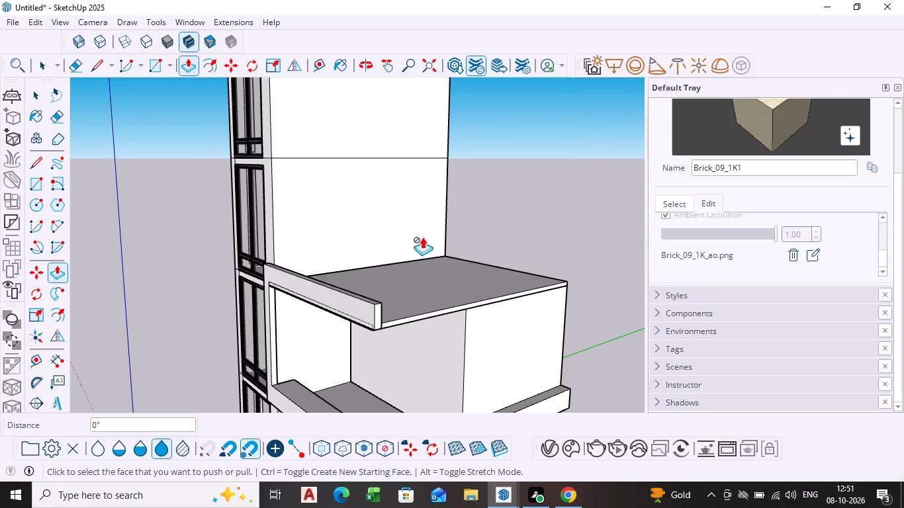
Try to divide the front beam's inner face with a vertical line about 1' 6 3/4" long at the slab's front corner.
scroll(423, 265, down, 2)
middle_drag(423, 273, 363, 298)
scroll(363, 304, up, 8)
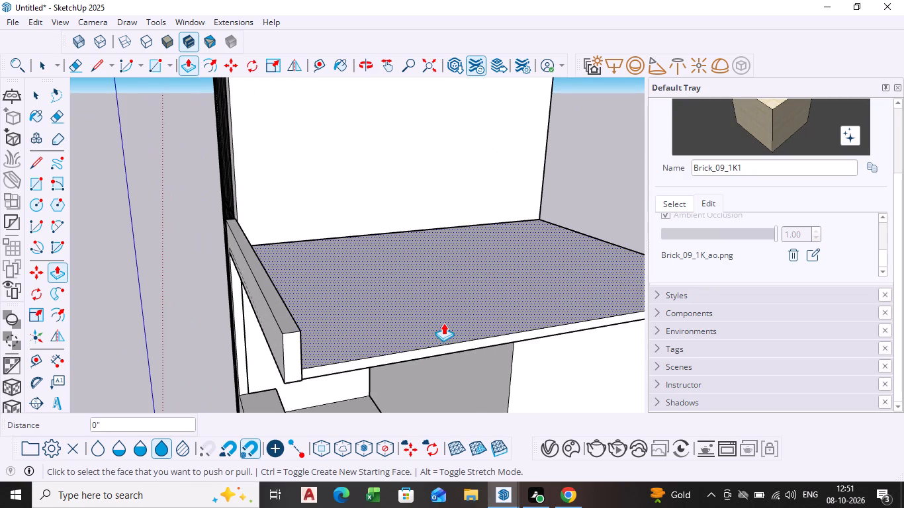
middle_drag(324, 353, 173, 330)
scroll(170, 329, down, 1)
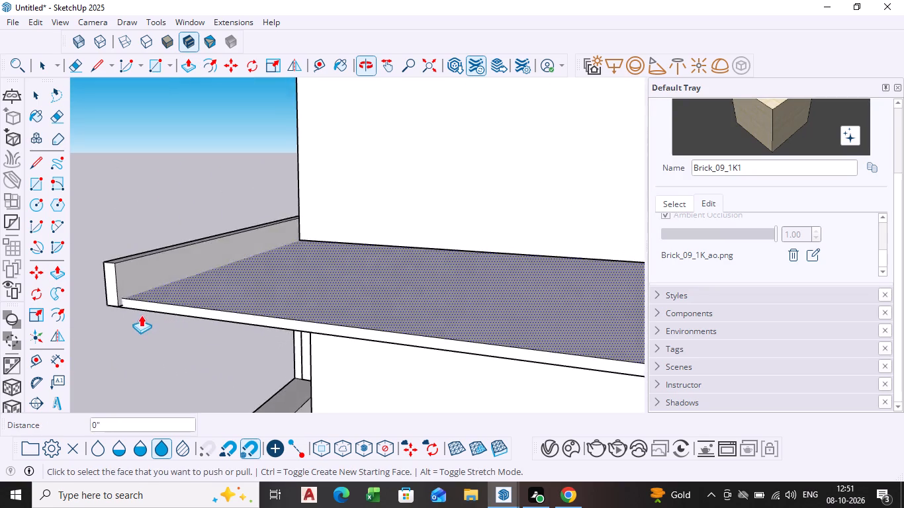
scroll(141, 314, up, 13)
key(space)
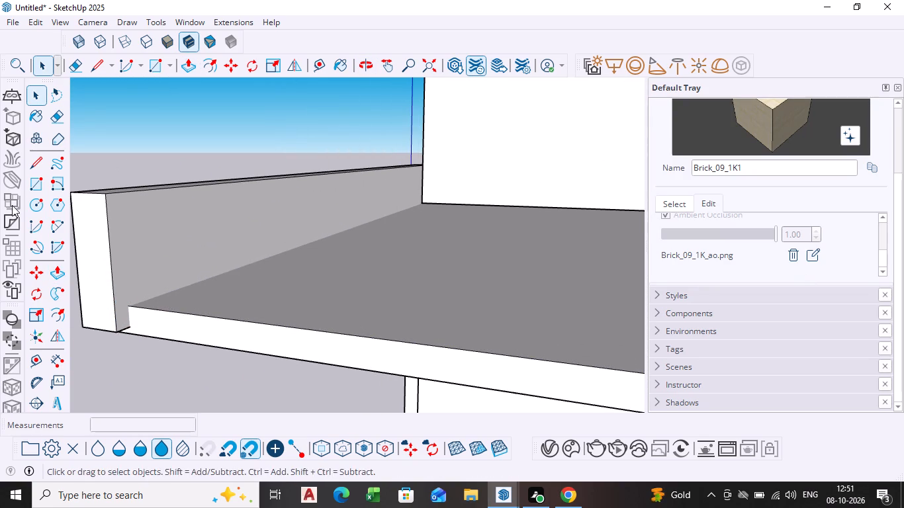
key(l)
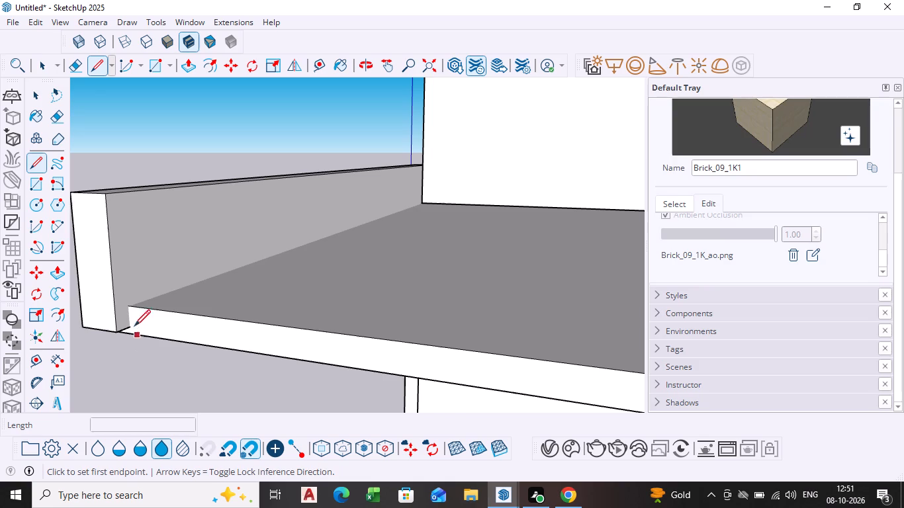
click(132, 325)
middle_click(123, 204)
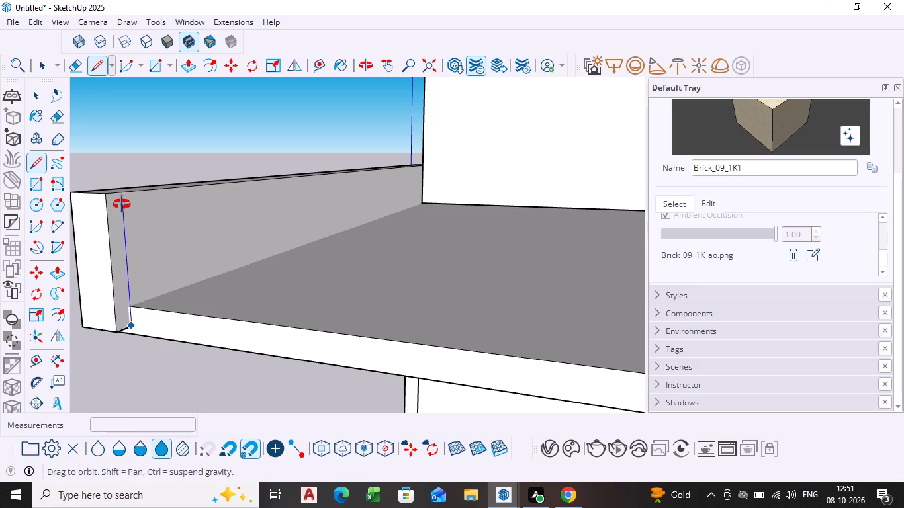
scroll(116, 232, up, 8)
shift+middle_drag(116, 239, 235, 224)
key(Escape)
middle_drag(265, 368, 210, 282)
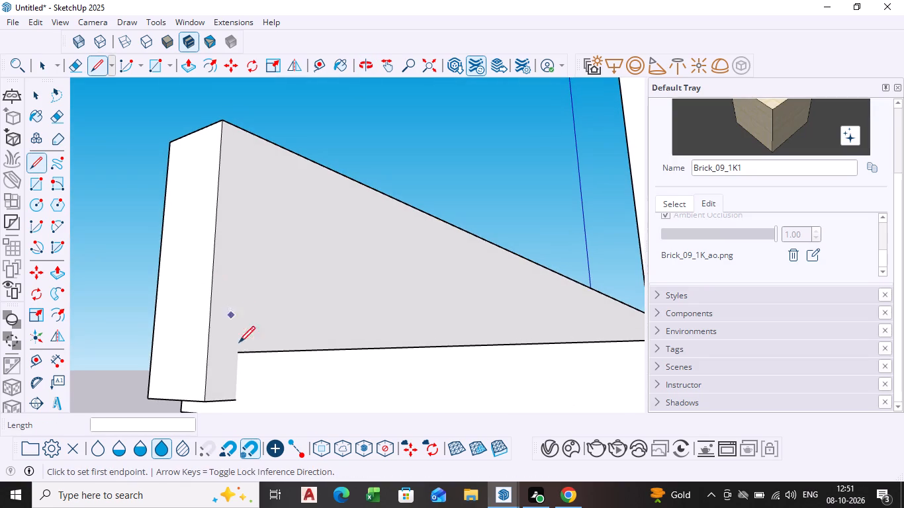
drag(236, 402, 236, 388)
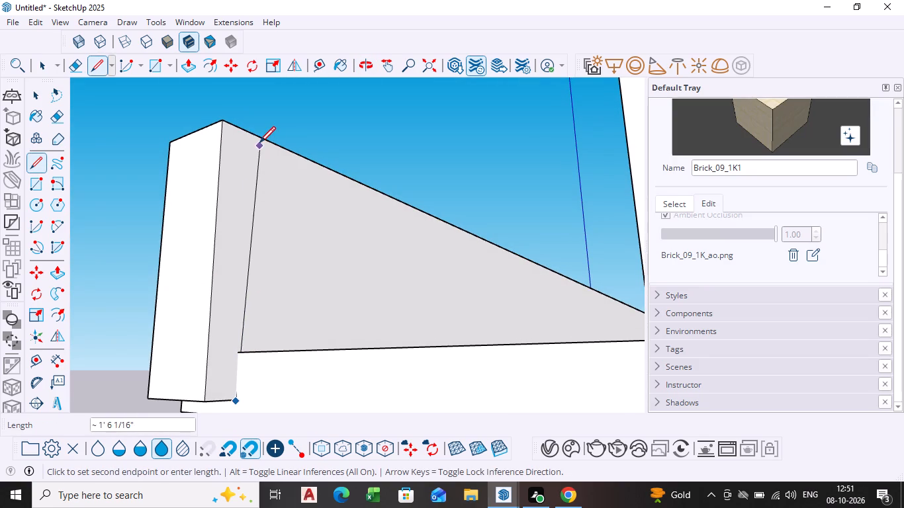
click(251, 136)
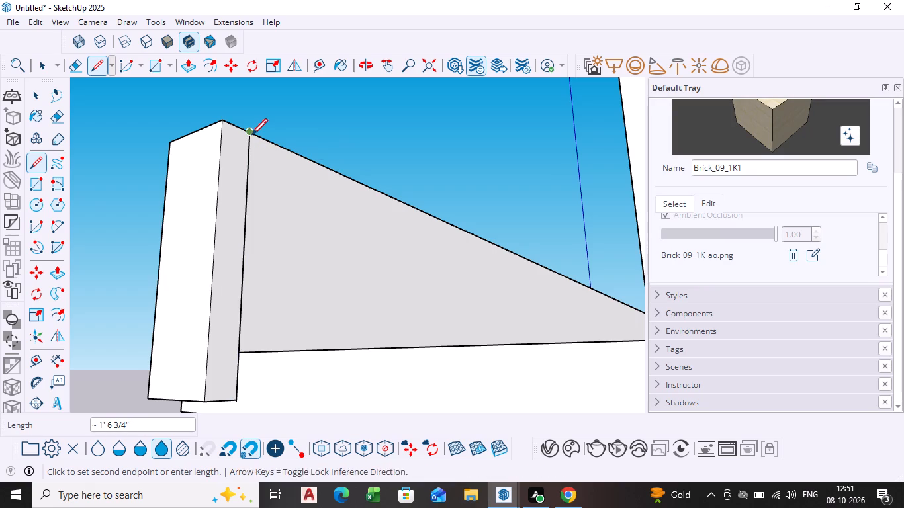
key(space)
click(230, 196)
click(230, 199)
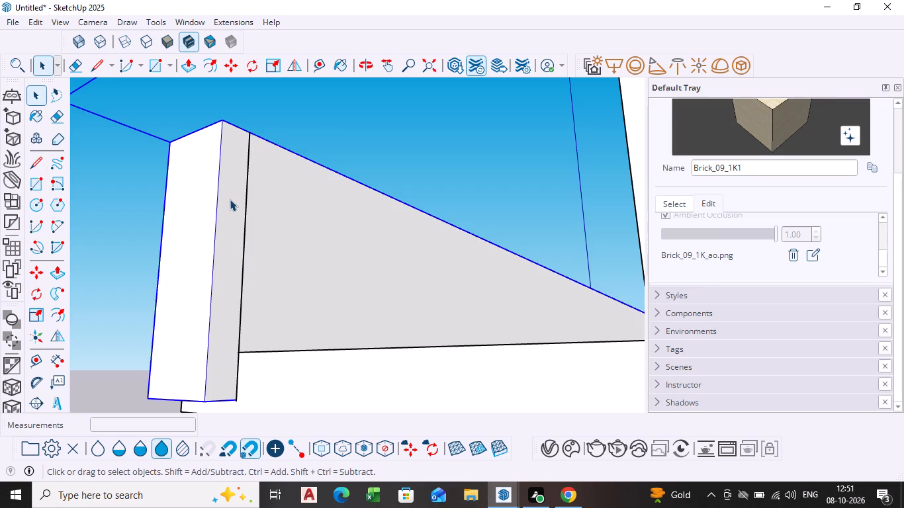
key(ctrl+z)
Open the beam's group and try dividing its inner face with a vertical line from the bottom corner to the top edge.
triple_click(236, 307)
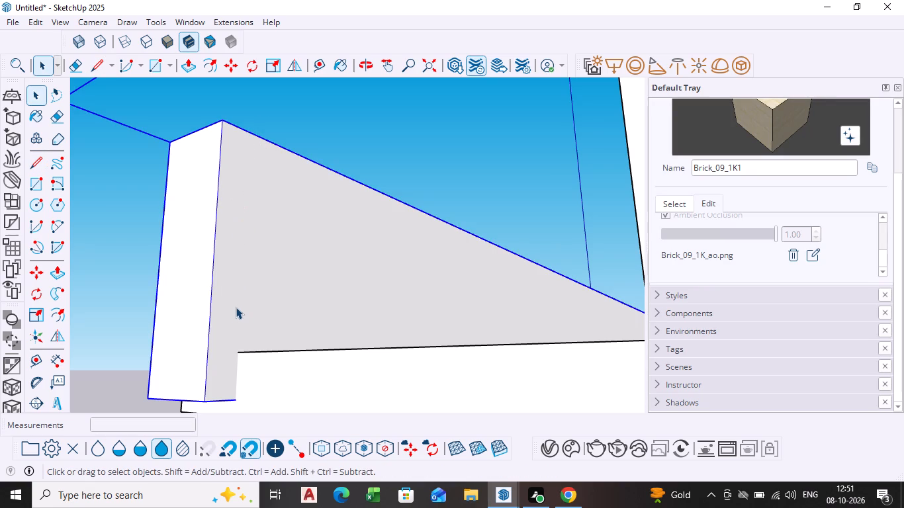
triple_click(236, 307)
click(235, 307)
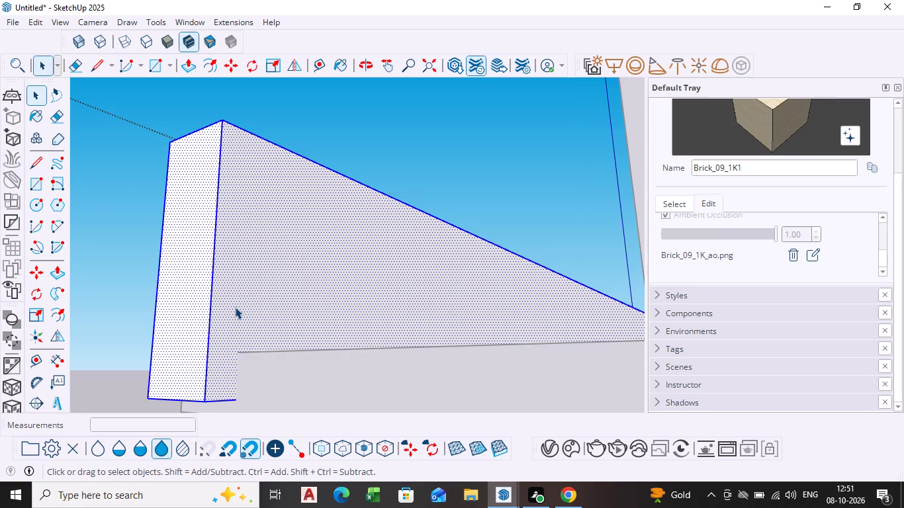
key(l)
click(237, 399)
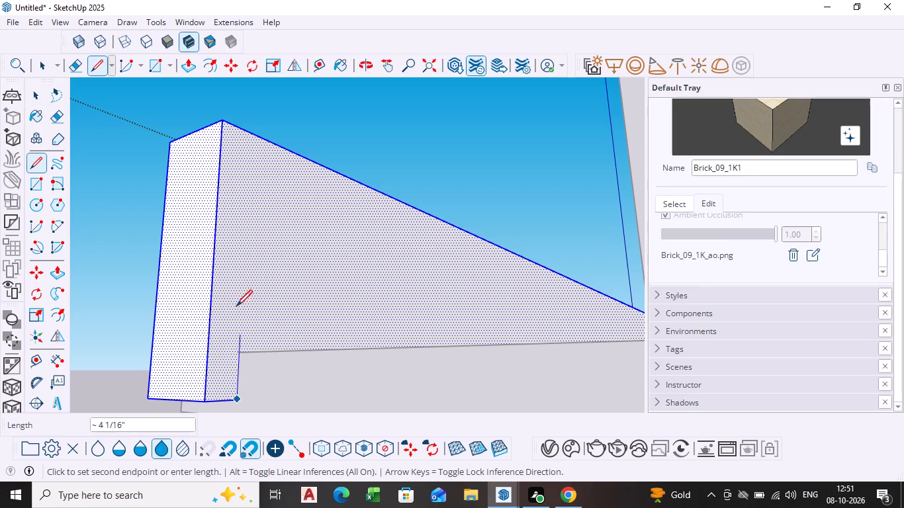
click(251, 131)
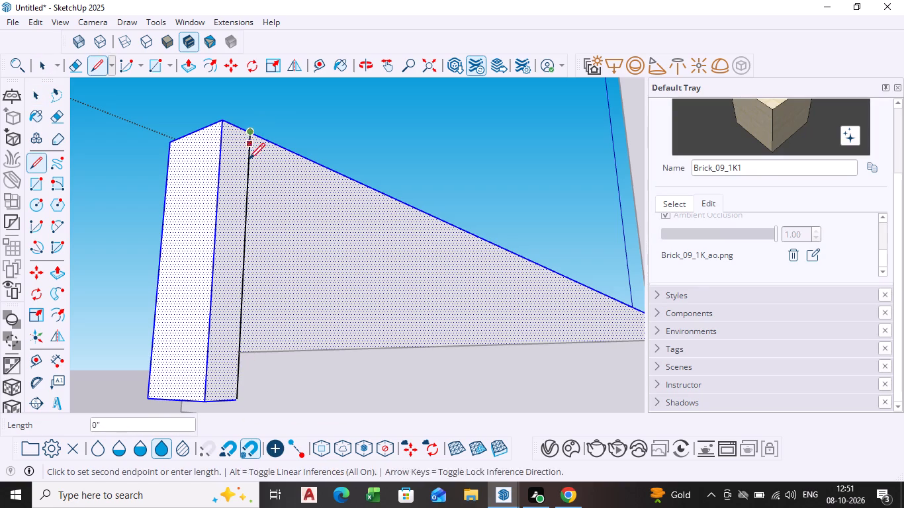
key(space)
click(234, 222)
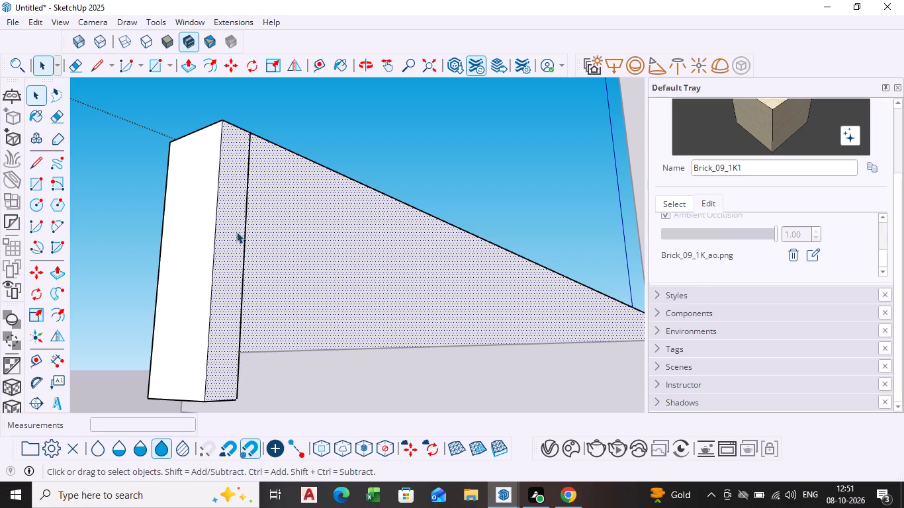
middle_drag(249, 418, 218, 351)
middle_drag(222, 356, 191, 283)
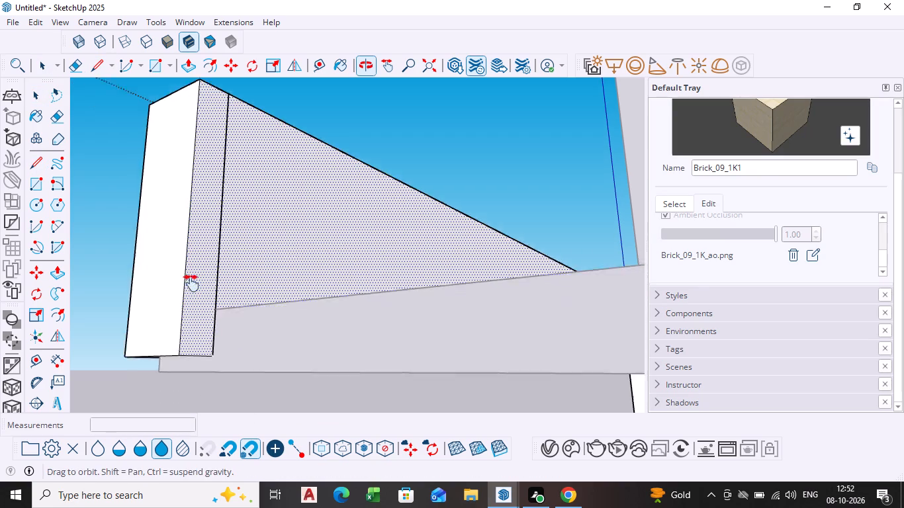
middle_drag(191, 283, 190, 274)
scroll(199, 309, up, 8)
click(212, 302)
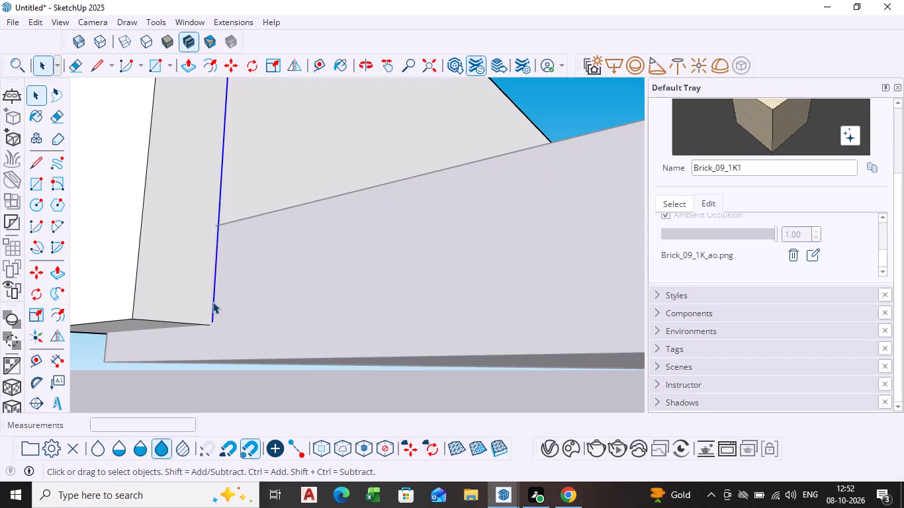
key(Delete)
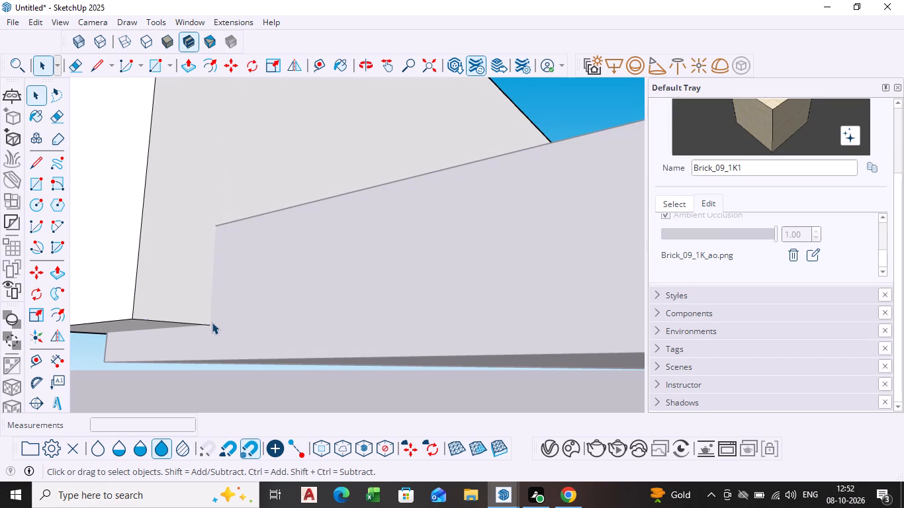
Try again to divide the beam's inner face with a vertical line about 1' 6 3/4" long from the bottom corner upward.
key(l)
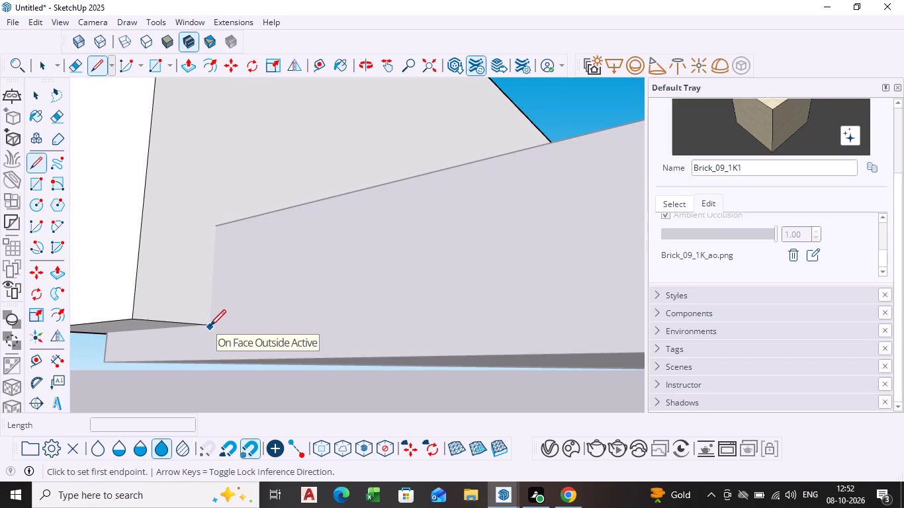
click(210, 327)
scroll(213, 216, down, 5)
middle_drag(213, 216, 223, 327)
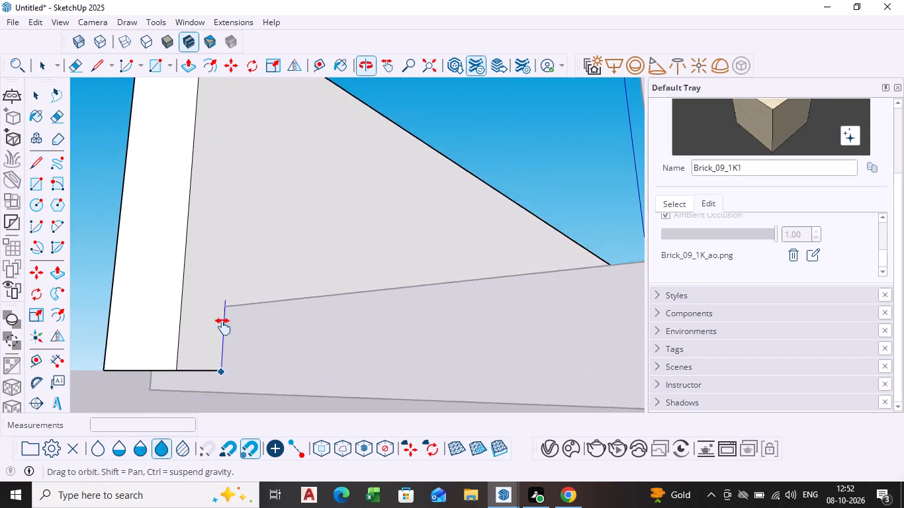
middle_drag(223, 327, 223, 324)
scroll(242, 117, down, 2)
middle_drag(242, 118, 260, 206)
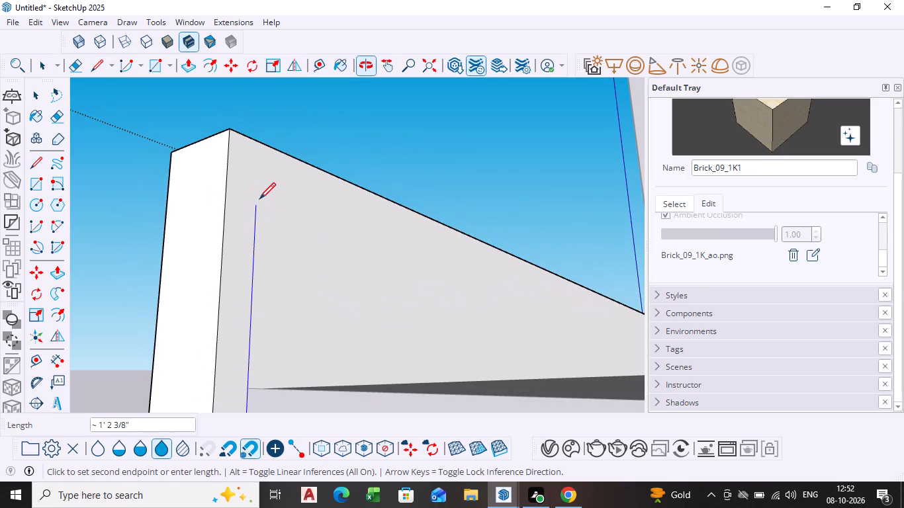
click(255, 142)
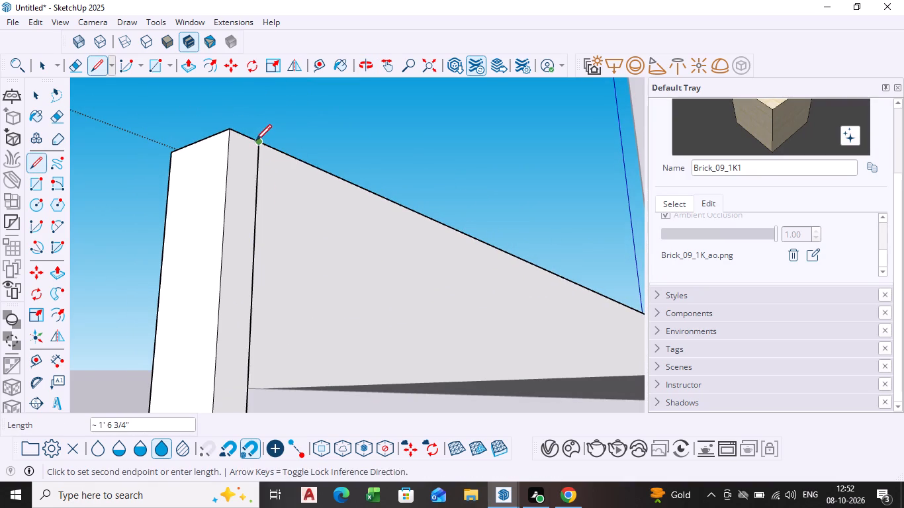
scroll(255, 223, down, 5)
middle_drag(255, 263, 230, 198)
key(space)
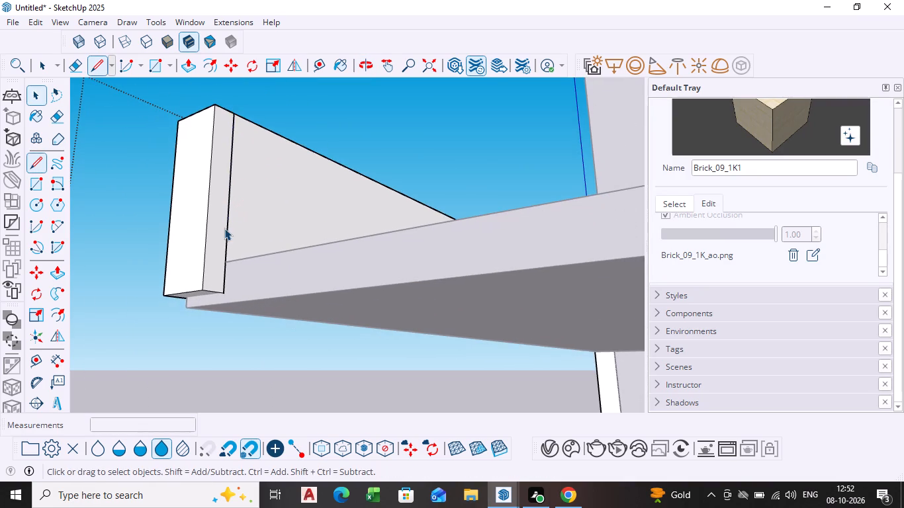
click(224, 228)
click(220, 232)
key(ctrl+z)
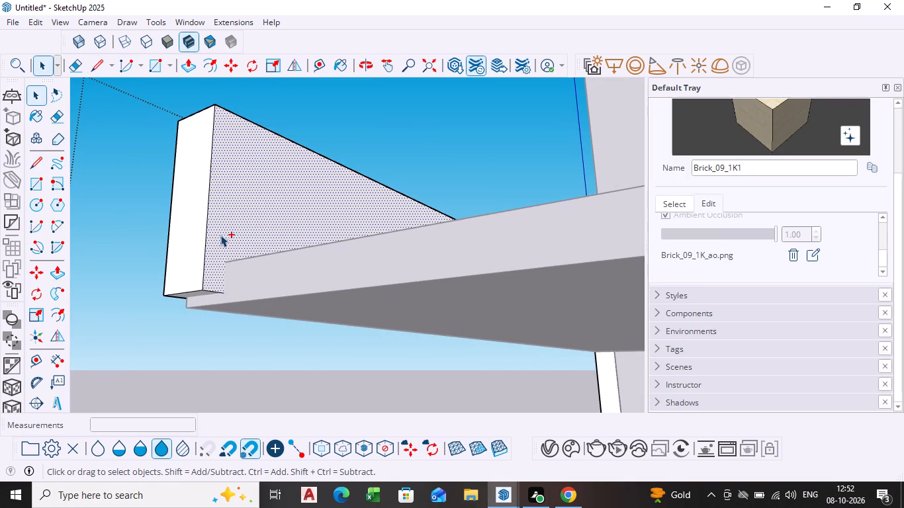
Examine the beam end's underside and its connected geometry where it meets the overhanging roof slab.
middle_drag(220, 276, 561, 258)
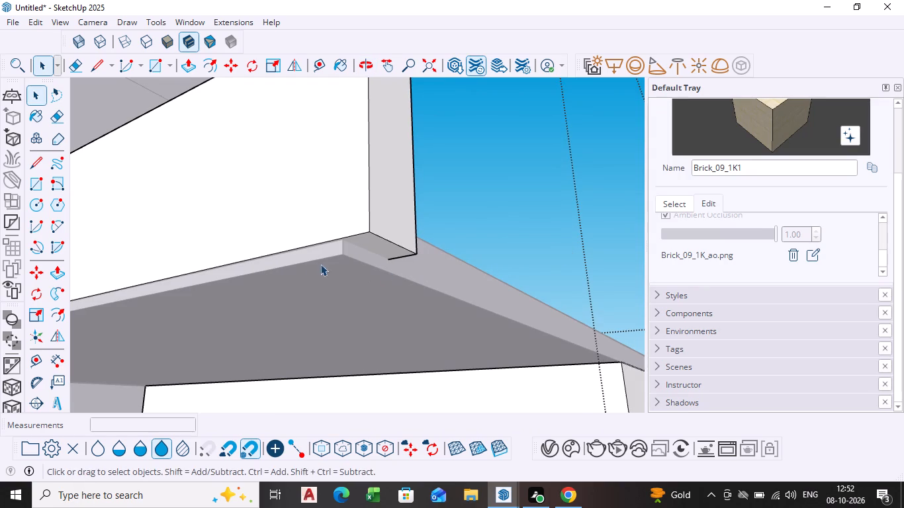
triple_click(306, 253)
double_click(306, 253)
click(306, 254)
triple_click(306, 254)
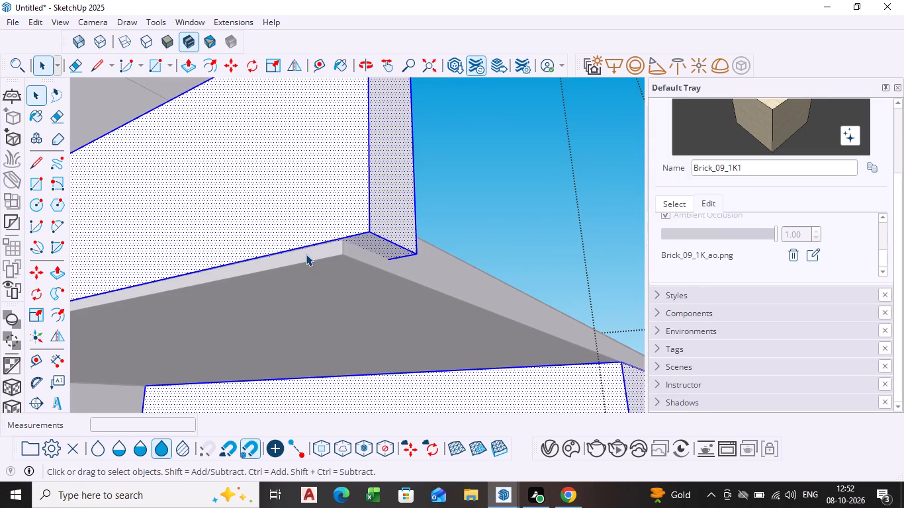
click(306, 254)
click(450, 254)
scroll(405, 273, down, 4)
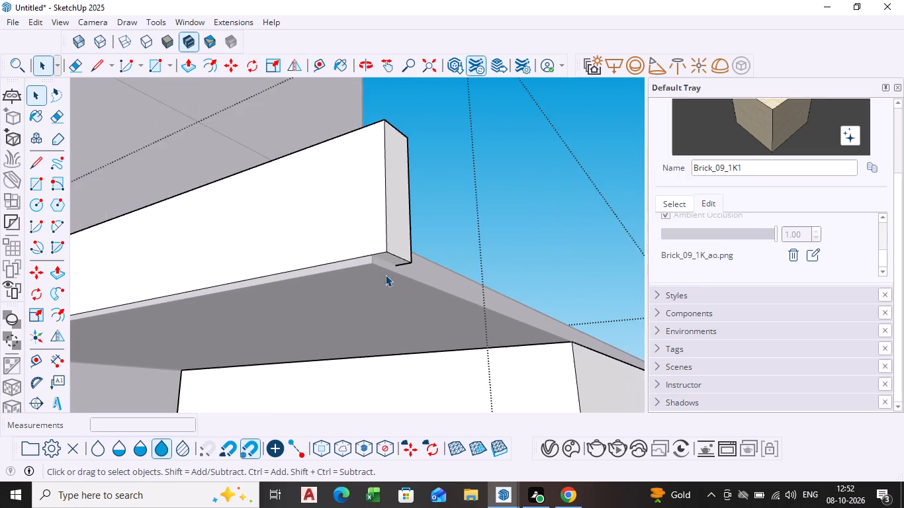
Examine the overhanging slab's underside and the narrow edge strip beneath the front beam.
scroll(385, 275, down, 3)
middle_drag(352, 276, 429, 292)
click(582, 143)
scroll(335, 274, down, 3)
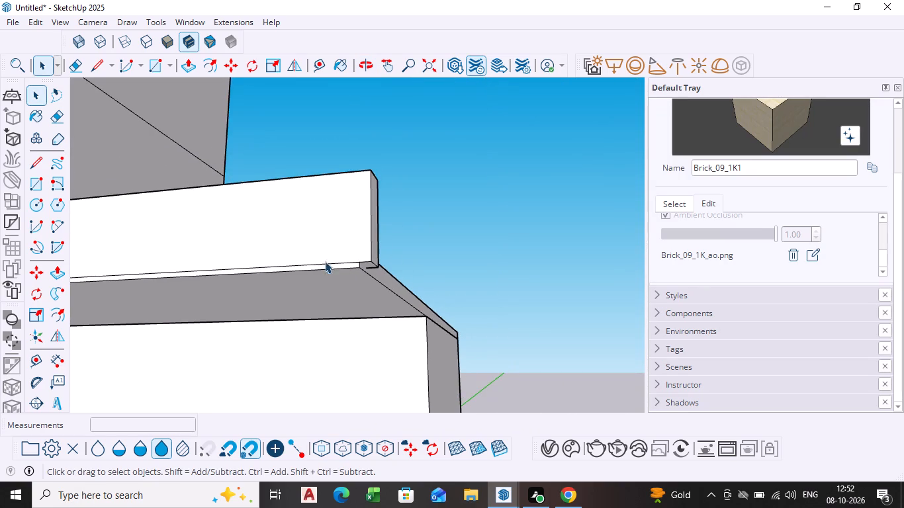
scroll(324, 273, down, 1)
middle_drag(324, 267, 420, 211)
click(254, 289)
scroll(254, 289, down, 4)
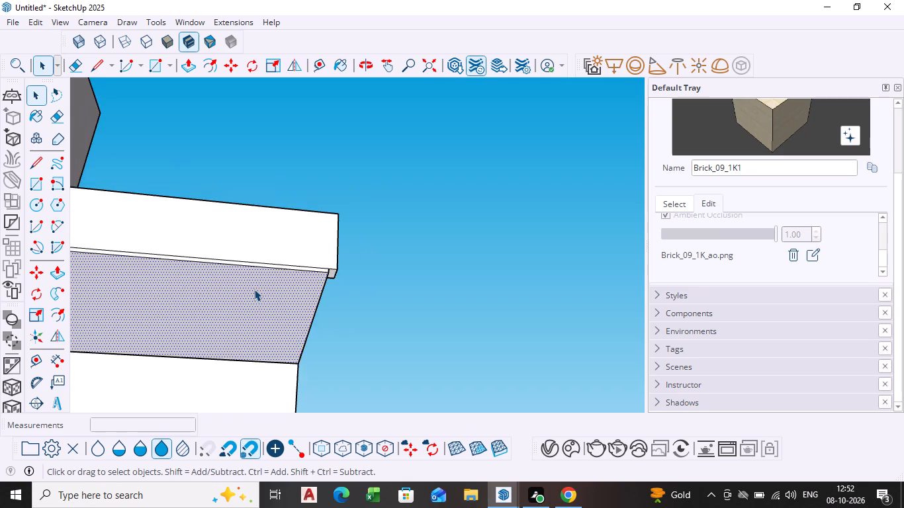
scroll(254, 289, down, 1)
middle_drag(254, 289, 326, 268)
scroll(326, 268, up, 1)
middle_drag(339, 238, 340, 254)
scroll(341, 243, up, 7)
middle_drag(342, 243, 339, 267)
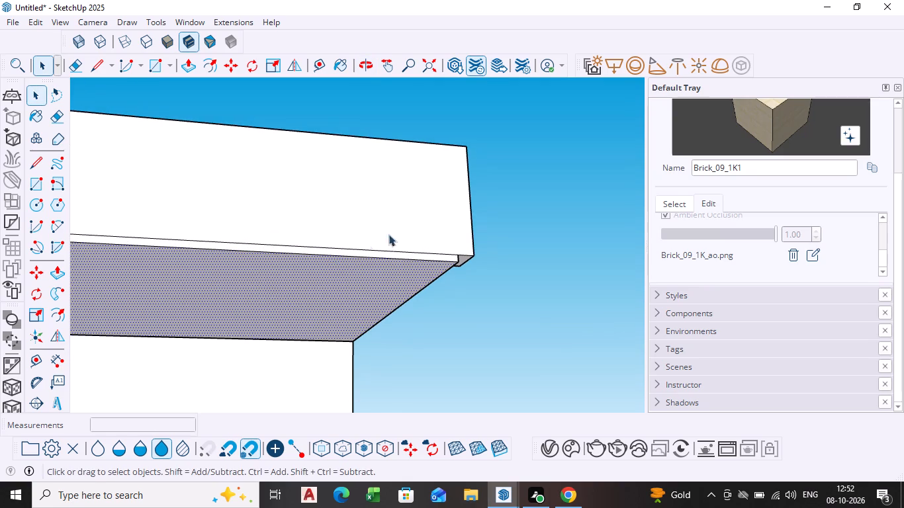
Open the beam's group and check which faces at the beam's end connect with the narrow strip below.
click(390, 253)
triple_click(390, 253)
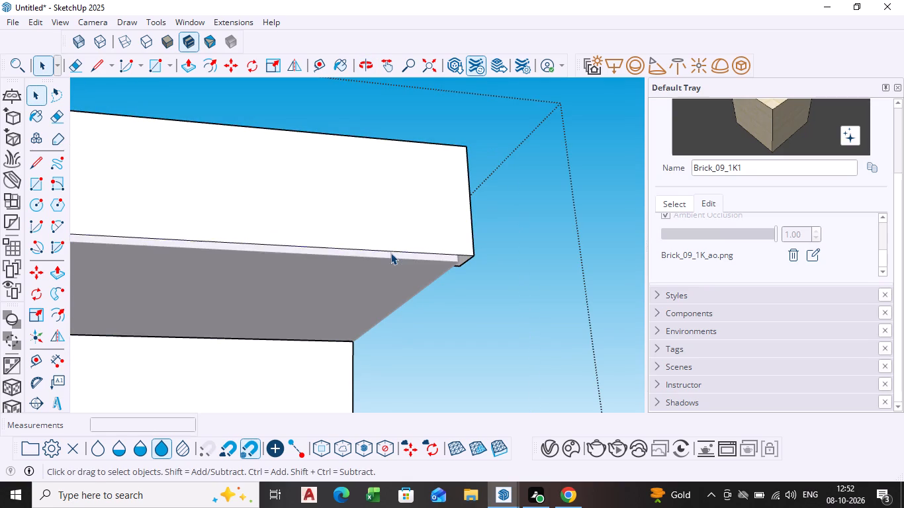
click(390, 254)
click(390, 254)
triple_click(390, 254)
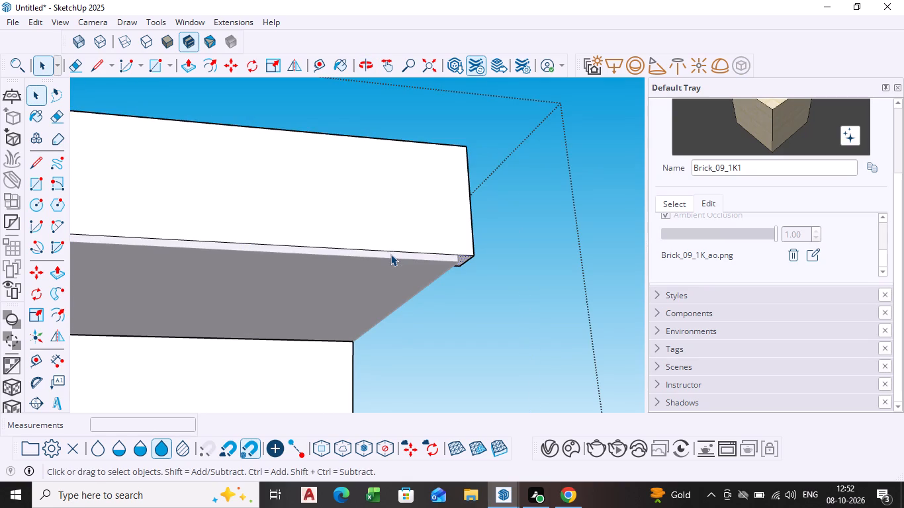
click(390, 257)
scroll(403, 270, down, 3)
middle_drag(404, 271, 395, 273)
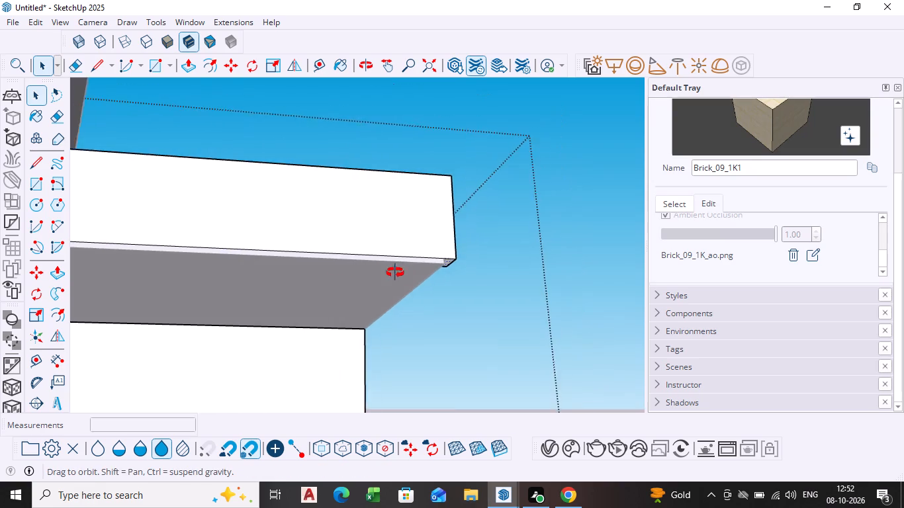
middle_drag(395, 273, 147, 249)
triple_click(436, 233)
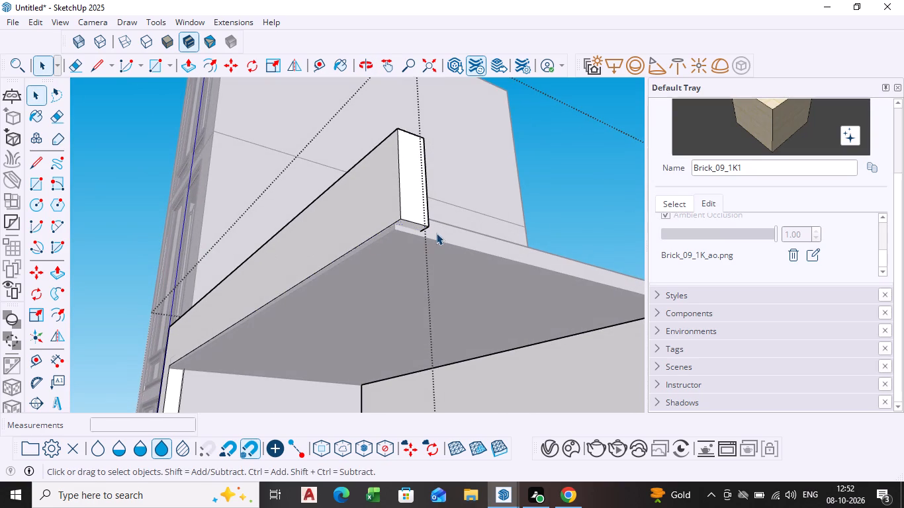
scroll(428, 233, down, 2)
middle_drag(427, 233, 431, 259)
scroll(425, 233, up, 7)
triple_click(402, 232)
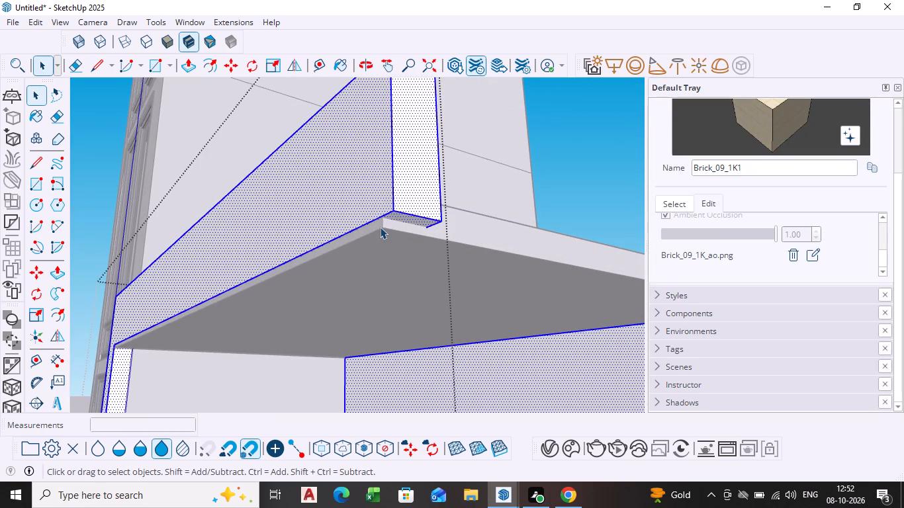
triple_click(380, 228)
double_click(380, 228)
triple_click(384, 260)
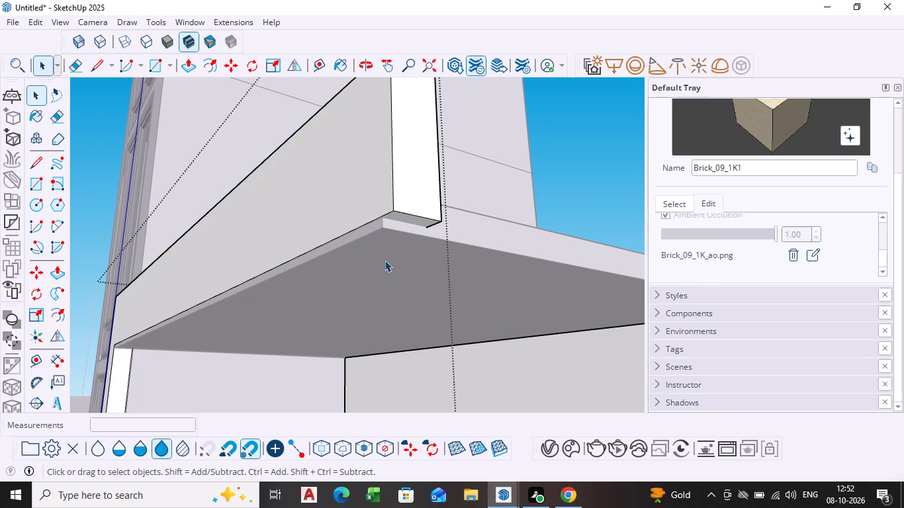
double_click(384, 260)
Inspect the beam's lower edge, its underside face and the adjoining slab strip, then close the group.
click(366, 226)
middle_drag(369, 232, 383, 235)
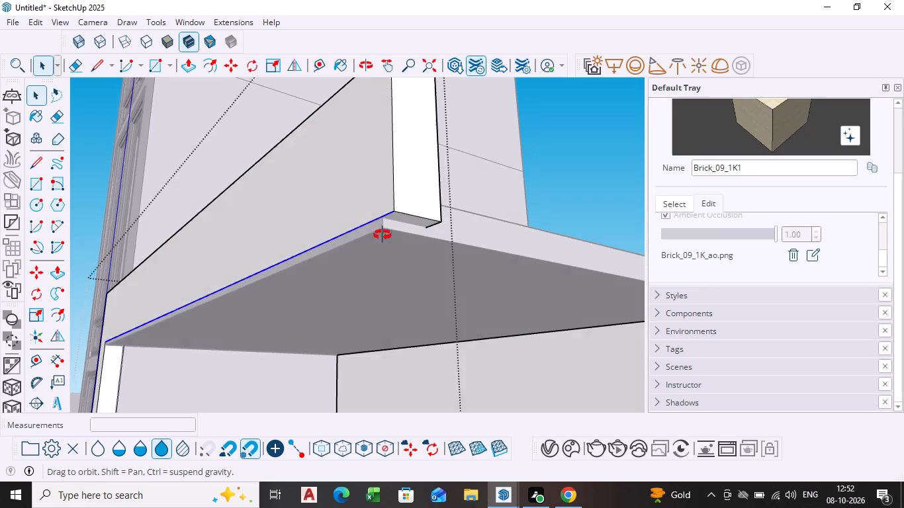
middle_drag(383, 235, 476, 233)
scroll(432, 259, up, 3)
click(326, 269)
triple_click(326, 269)
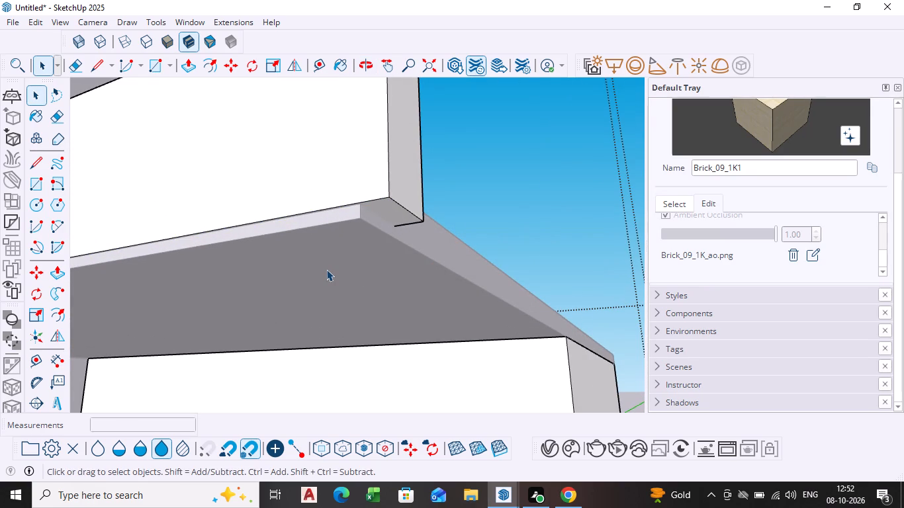
triple_click(326, 269)
click(326, 269)
click(324, 220)
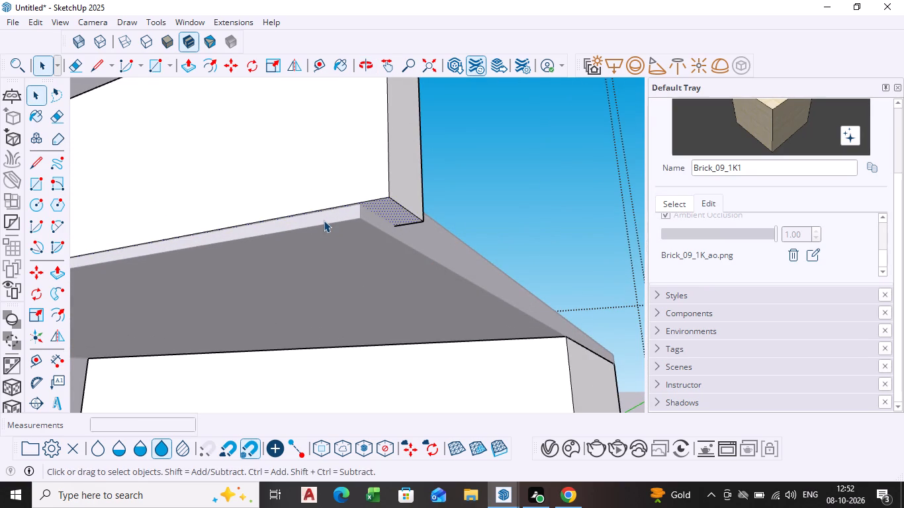
click(324, 220)
scroll(355, 212, down, 14)
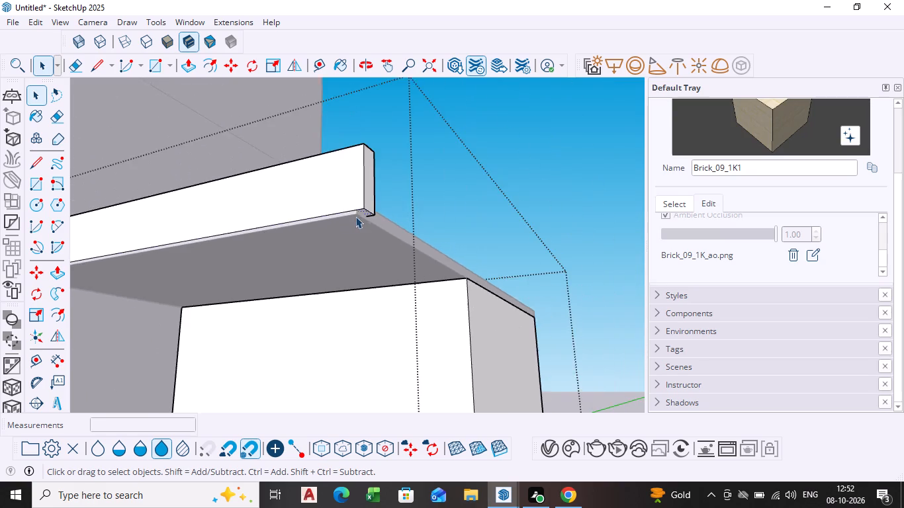
scroll(331, 229, down, 1)
middle_drag(330, 230, 320, 216)
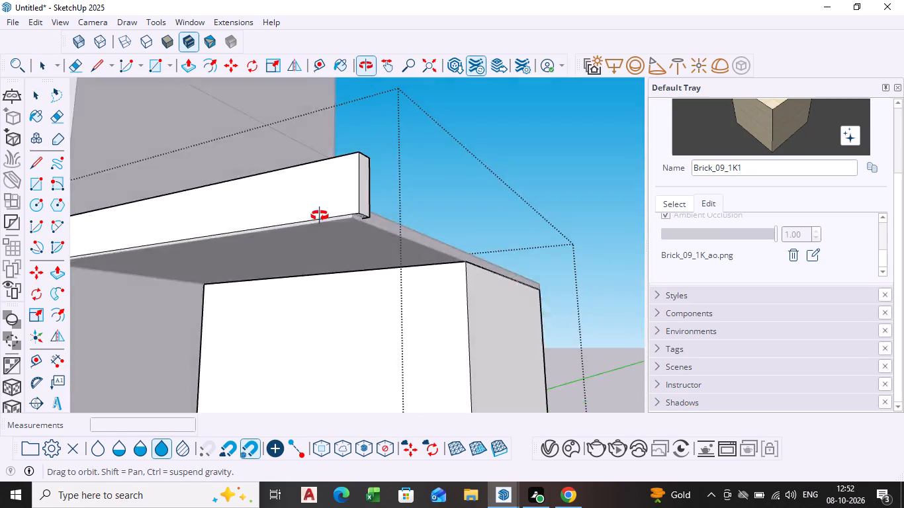
middle_drag(320, 216, 328, 210)
scroll(351, 233, up, 8)
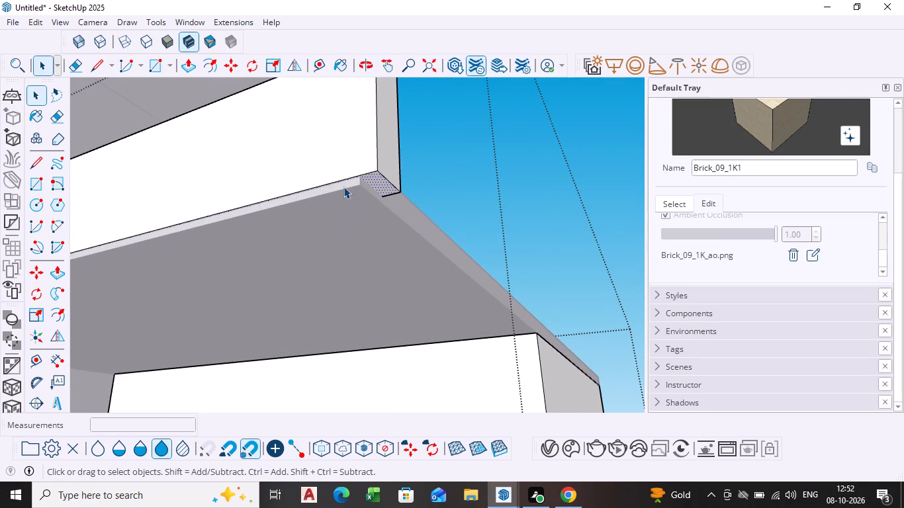
double_click(343, 187)
triple_click(343, 237)
click(343, 237)
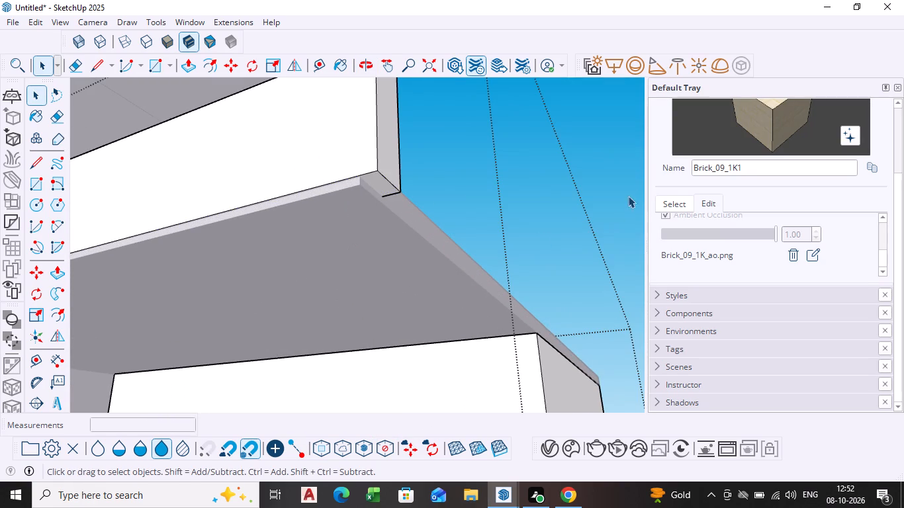
click(606, 161)
Push the slab's narrow front edge face back about 5 3/4" to the beam's inner bottom edge.
scroll(410, 265, down, 8)
middle_drag(332, 260, 316, 290)
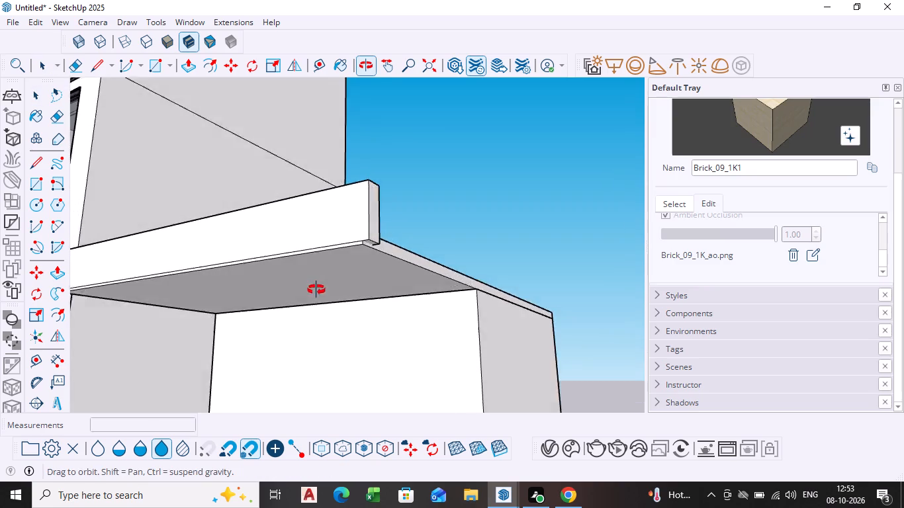
middle_drag(316, 290, 314, 302)
scroll(334, 230, up, 8)
click(349, 264)
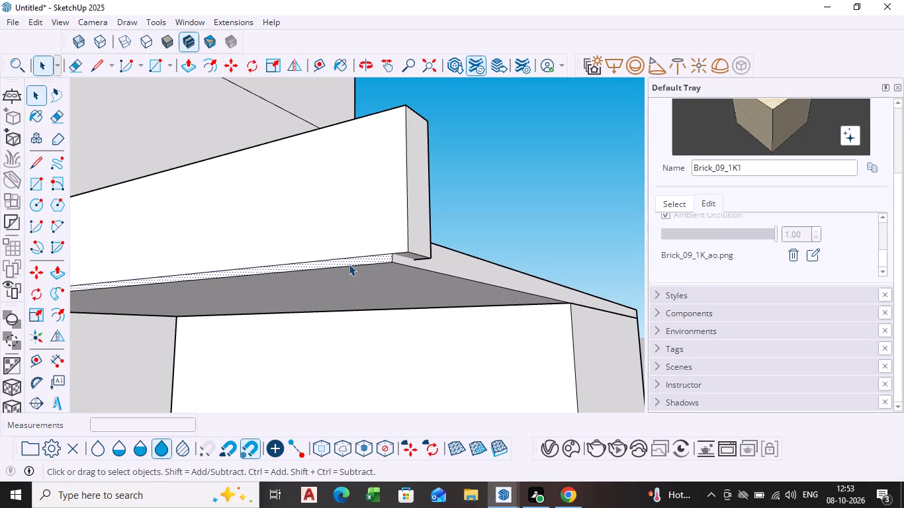
key(p)
click(349, 264)
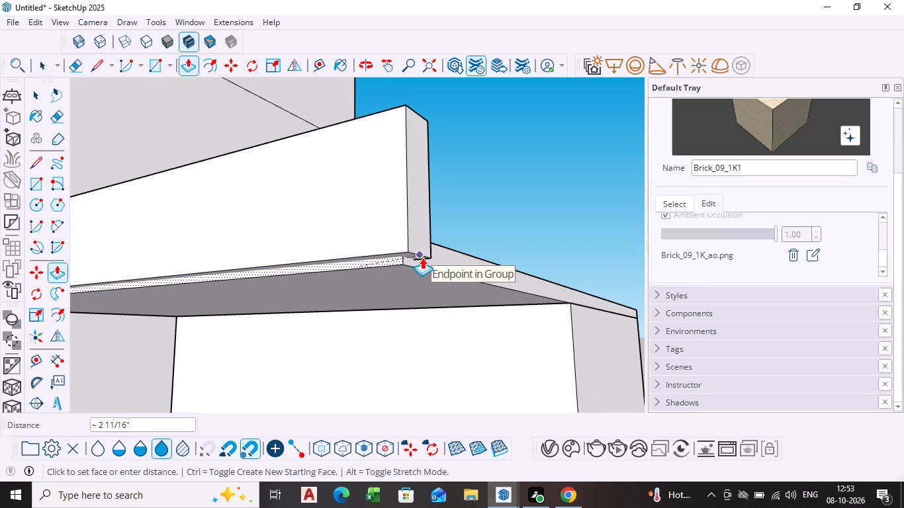
middle_drag(422, 257, 291, 214)
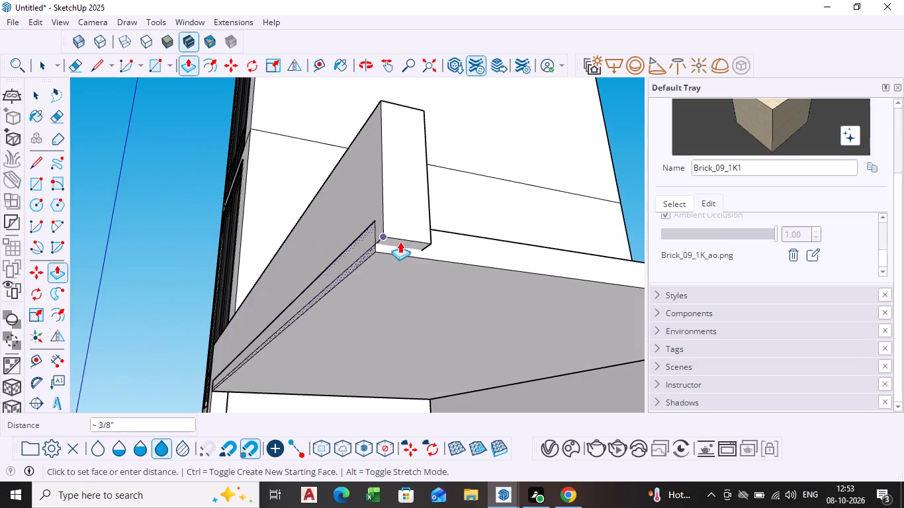
click(425, 243)
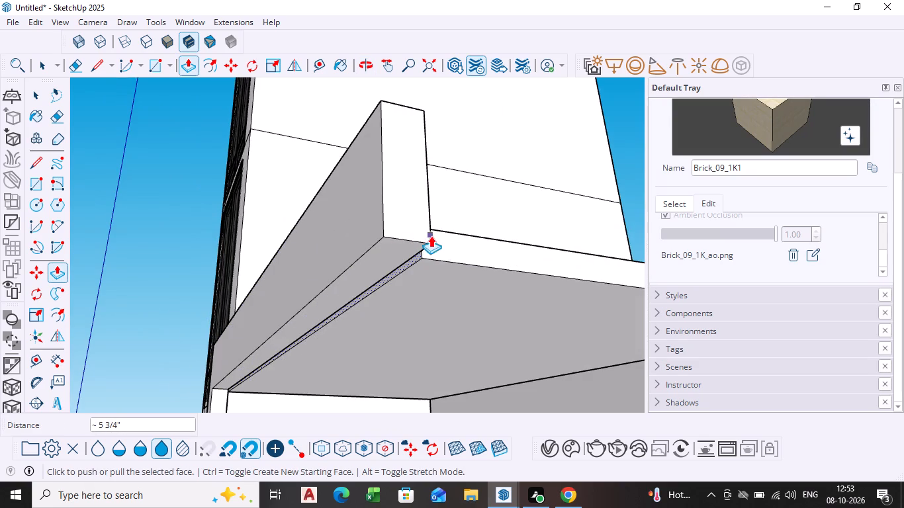
key(space)
Extend the front beam's underside down about 15/16" to the slab's bottom level using Push/Pull inside its group.
click(391, 251)
triple_click(391, 251)
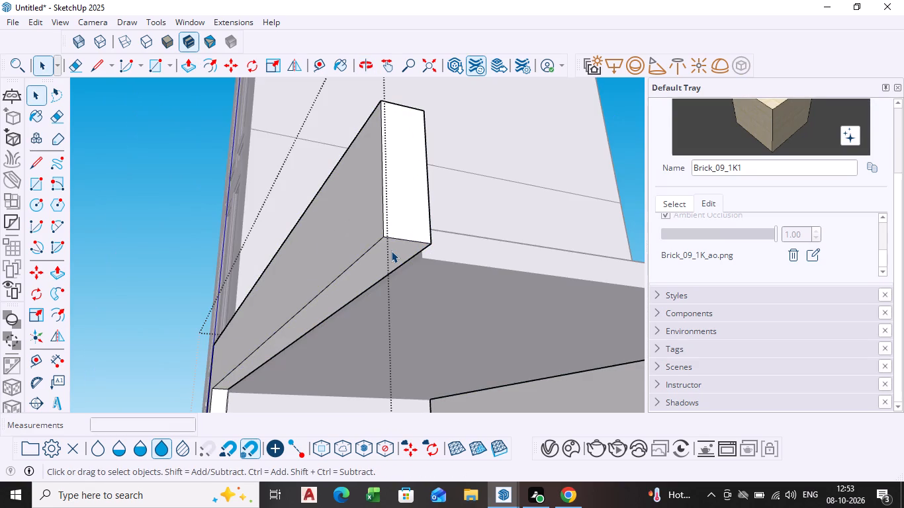
double_click(391, 251)
click(391, 251)
click(391, 251)
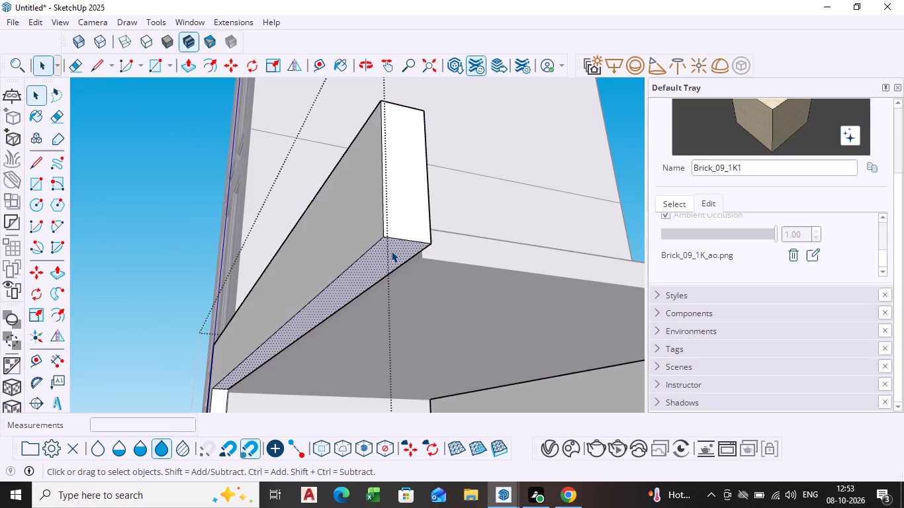
key(p)
click(391, 251)
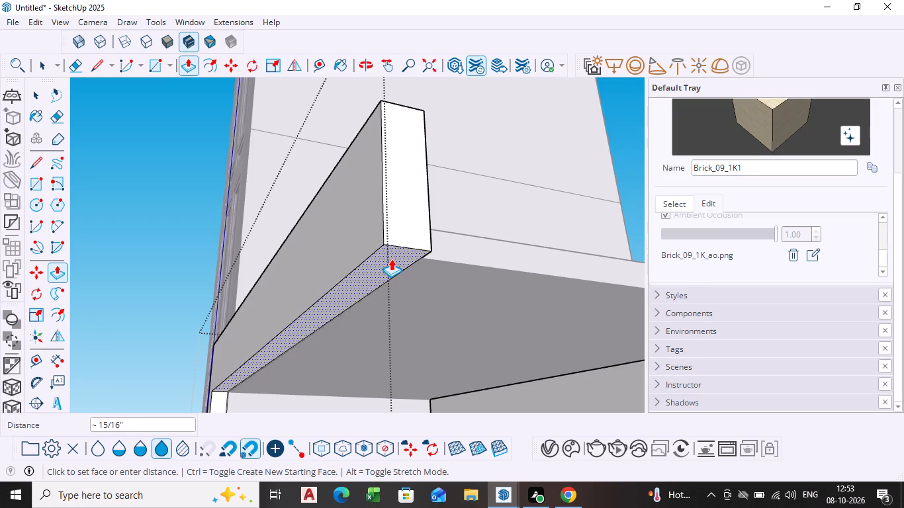
click(391, 259)
key(space)
scroll(387, 271, down, 9)
middle_drag(382, 288, 402, 294)
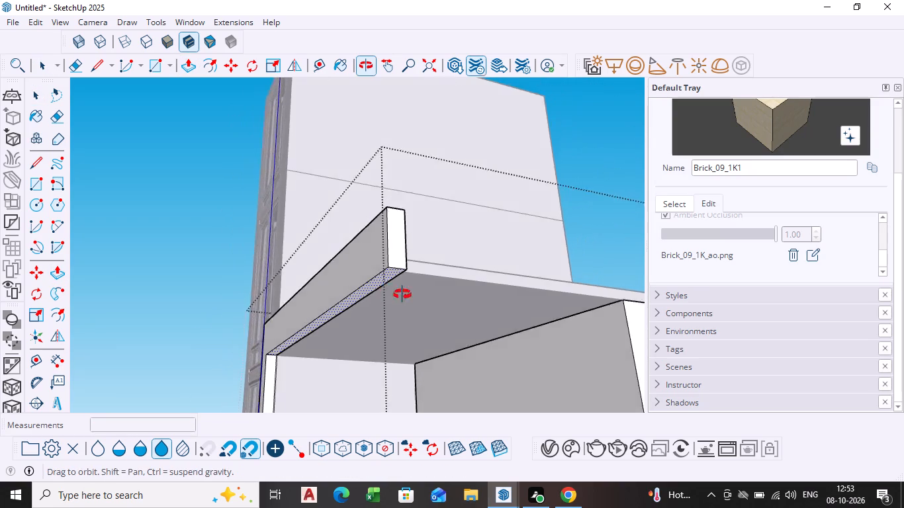
middle_drag(402, 294, 485, 313)
click(121, 236)
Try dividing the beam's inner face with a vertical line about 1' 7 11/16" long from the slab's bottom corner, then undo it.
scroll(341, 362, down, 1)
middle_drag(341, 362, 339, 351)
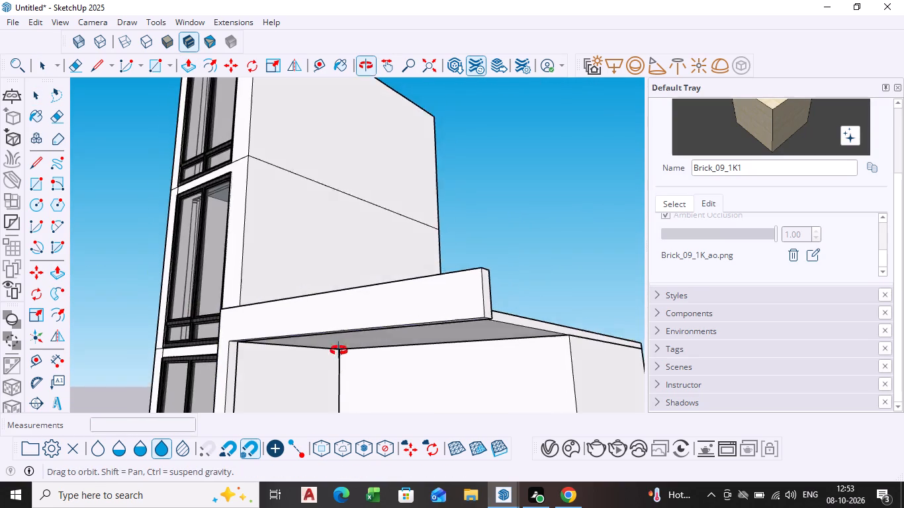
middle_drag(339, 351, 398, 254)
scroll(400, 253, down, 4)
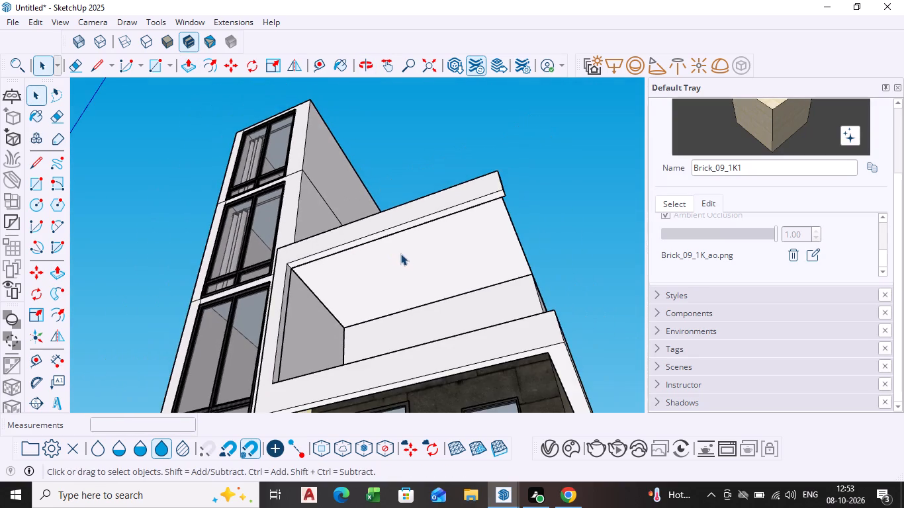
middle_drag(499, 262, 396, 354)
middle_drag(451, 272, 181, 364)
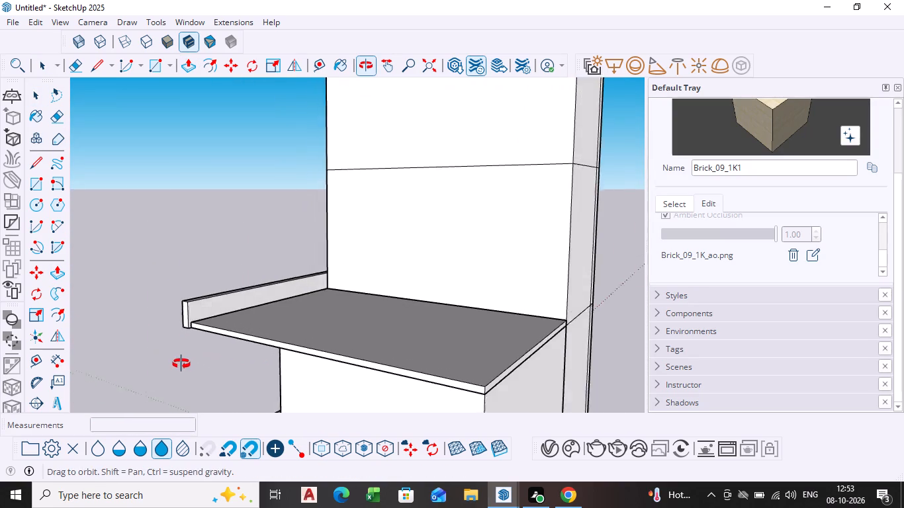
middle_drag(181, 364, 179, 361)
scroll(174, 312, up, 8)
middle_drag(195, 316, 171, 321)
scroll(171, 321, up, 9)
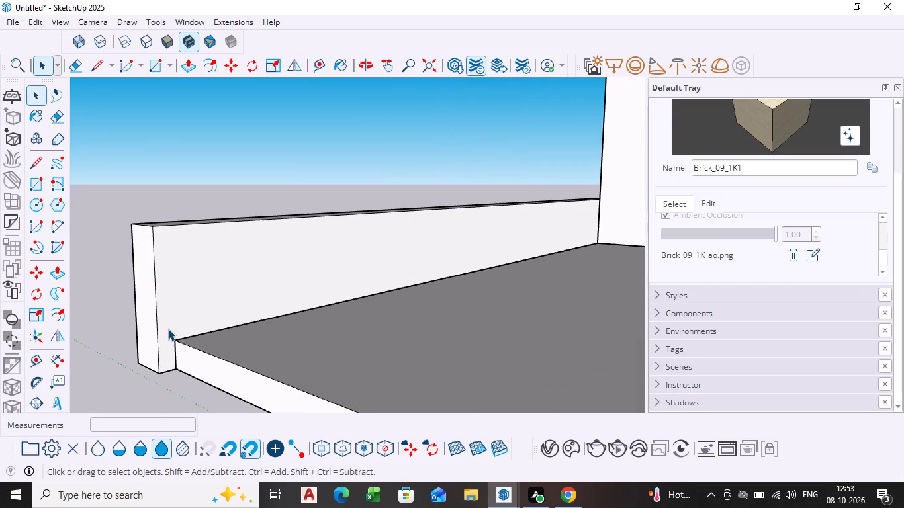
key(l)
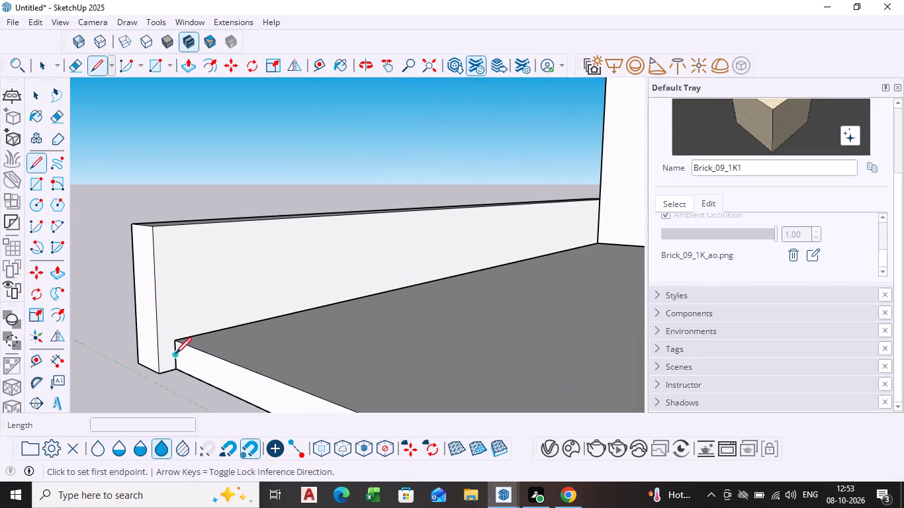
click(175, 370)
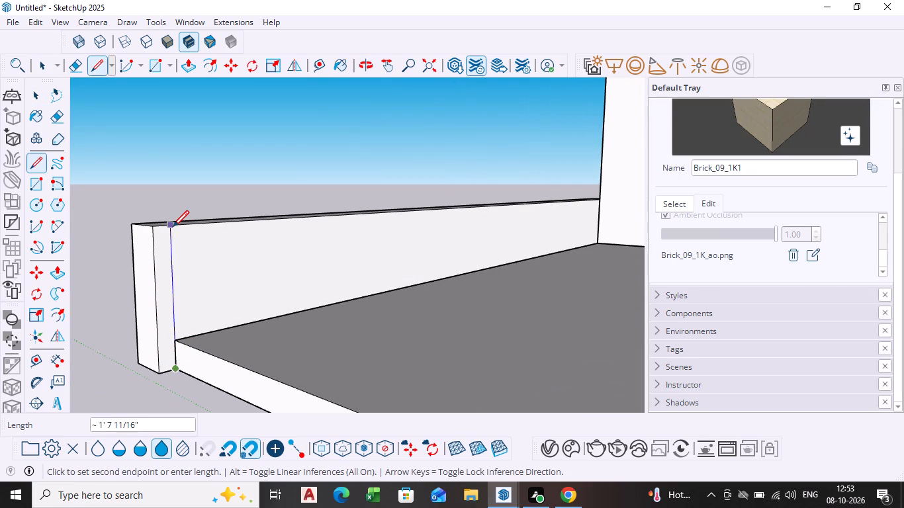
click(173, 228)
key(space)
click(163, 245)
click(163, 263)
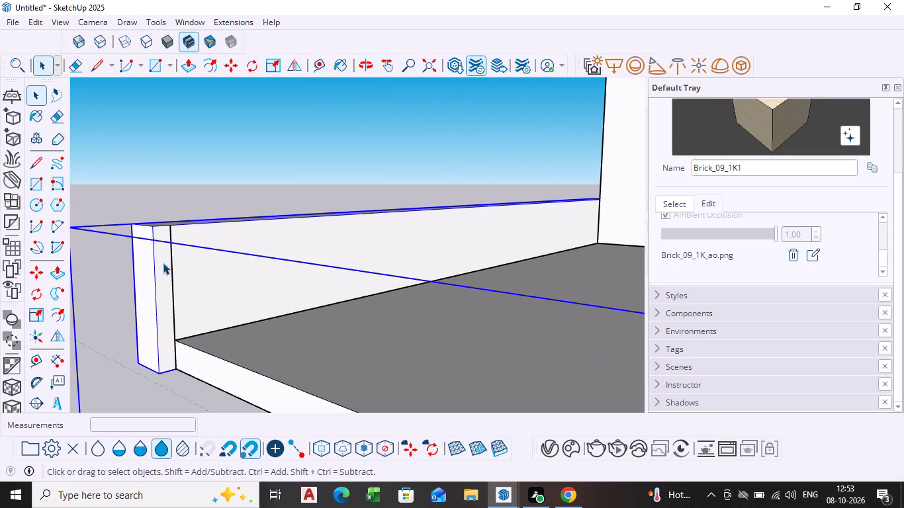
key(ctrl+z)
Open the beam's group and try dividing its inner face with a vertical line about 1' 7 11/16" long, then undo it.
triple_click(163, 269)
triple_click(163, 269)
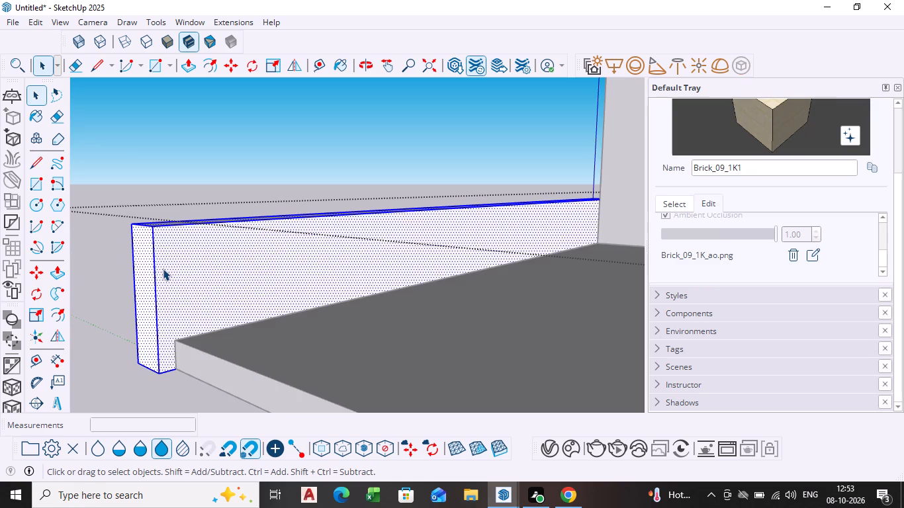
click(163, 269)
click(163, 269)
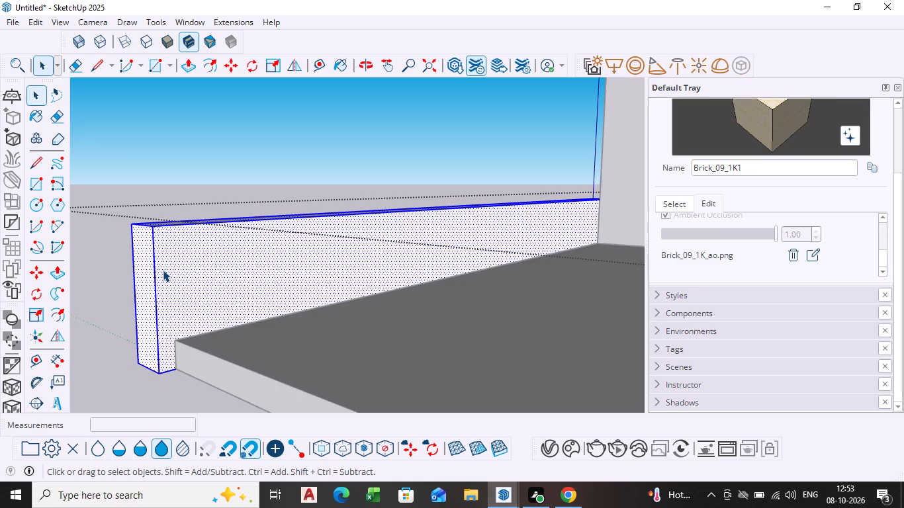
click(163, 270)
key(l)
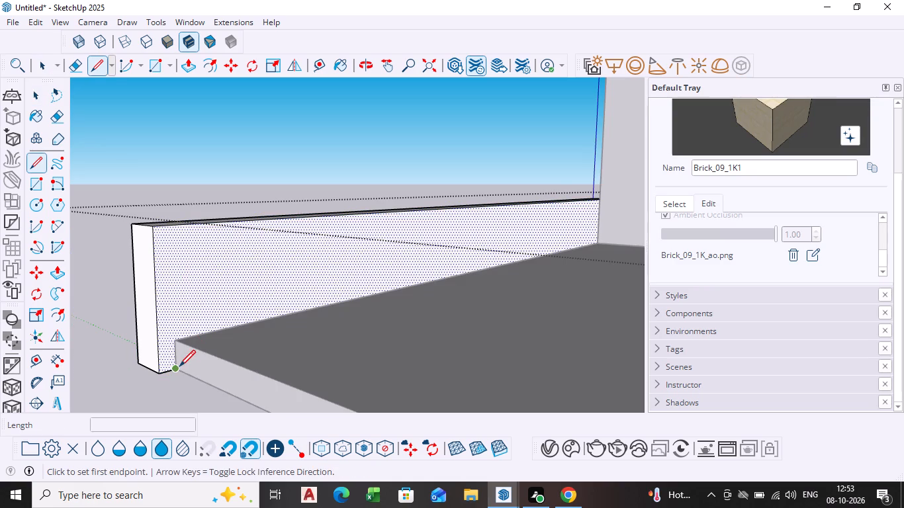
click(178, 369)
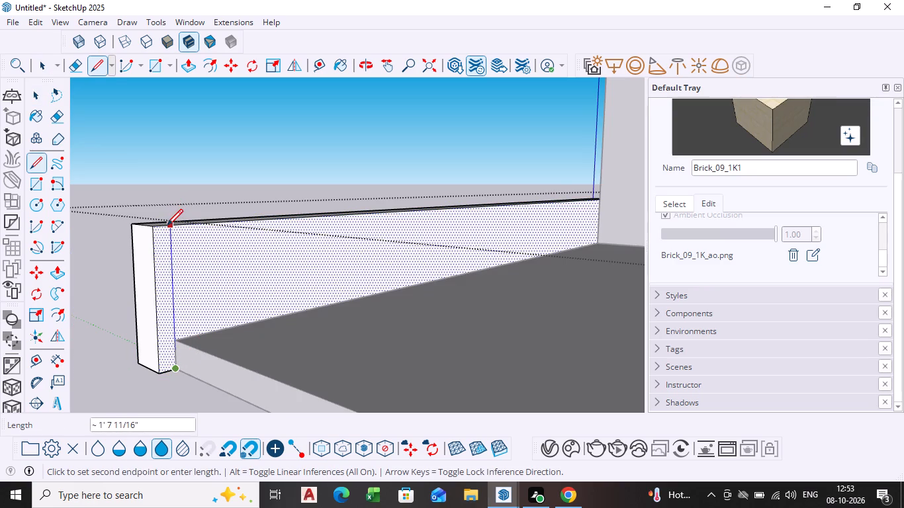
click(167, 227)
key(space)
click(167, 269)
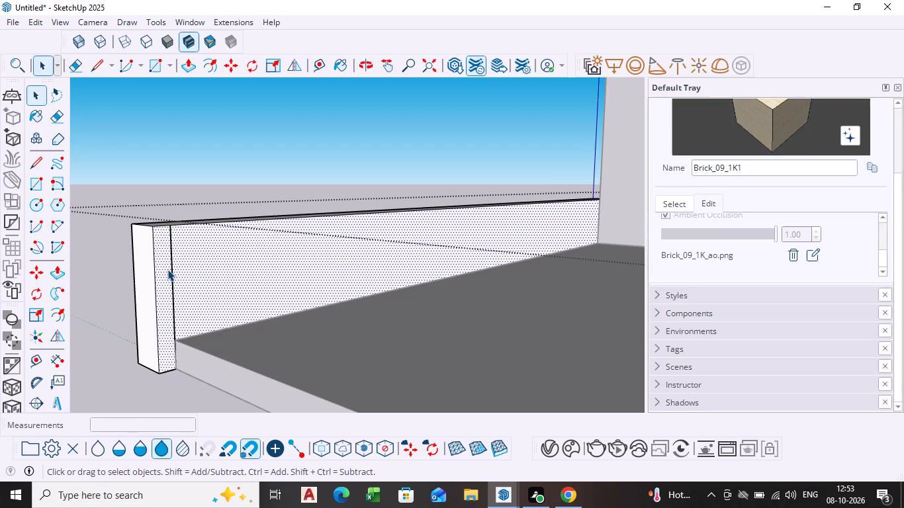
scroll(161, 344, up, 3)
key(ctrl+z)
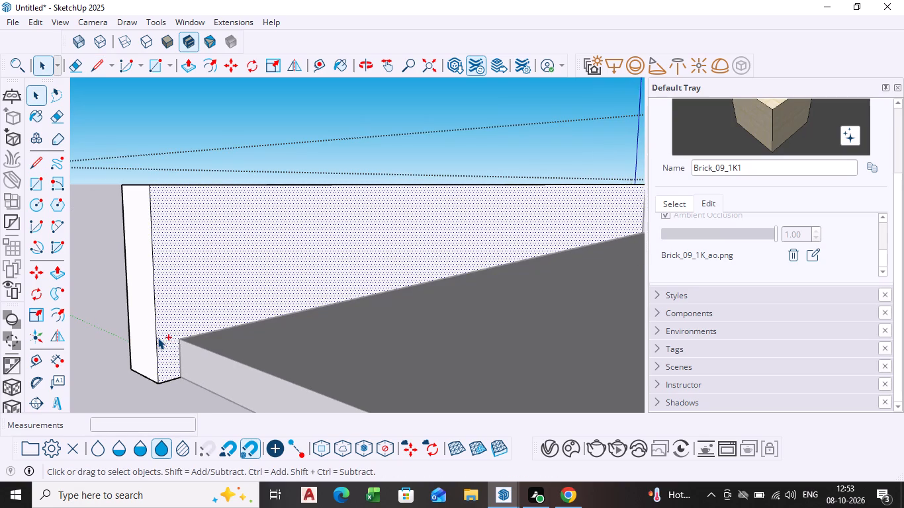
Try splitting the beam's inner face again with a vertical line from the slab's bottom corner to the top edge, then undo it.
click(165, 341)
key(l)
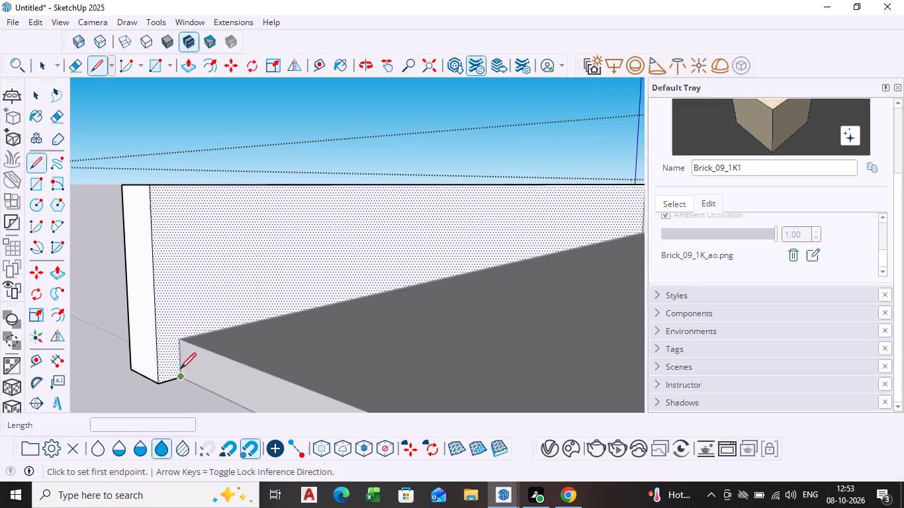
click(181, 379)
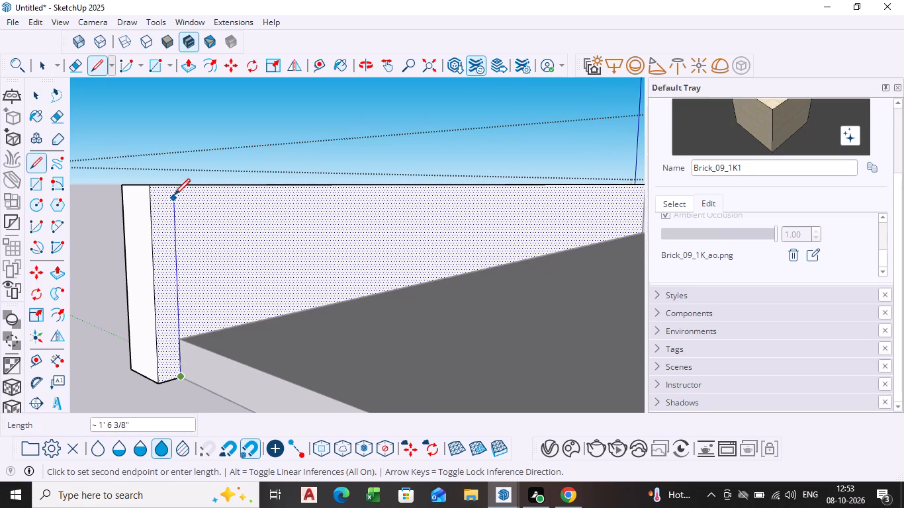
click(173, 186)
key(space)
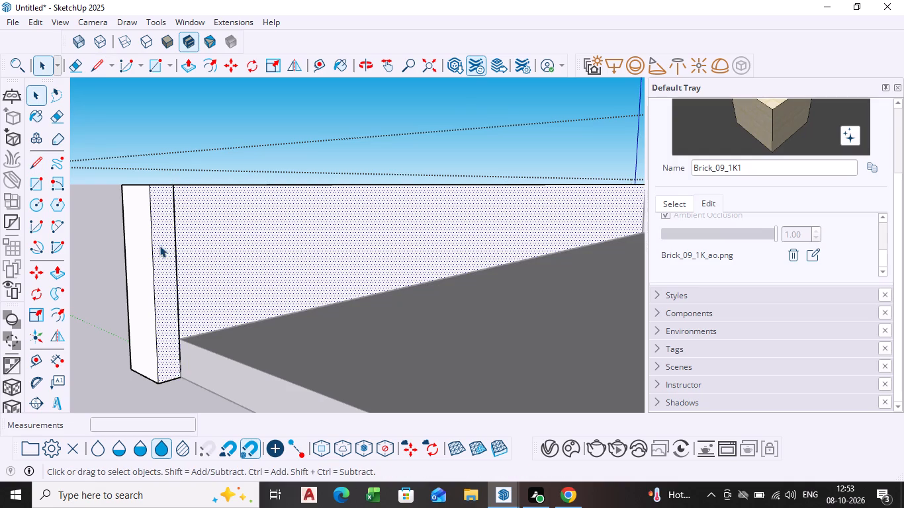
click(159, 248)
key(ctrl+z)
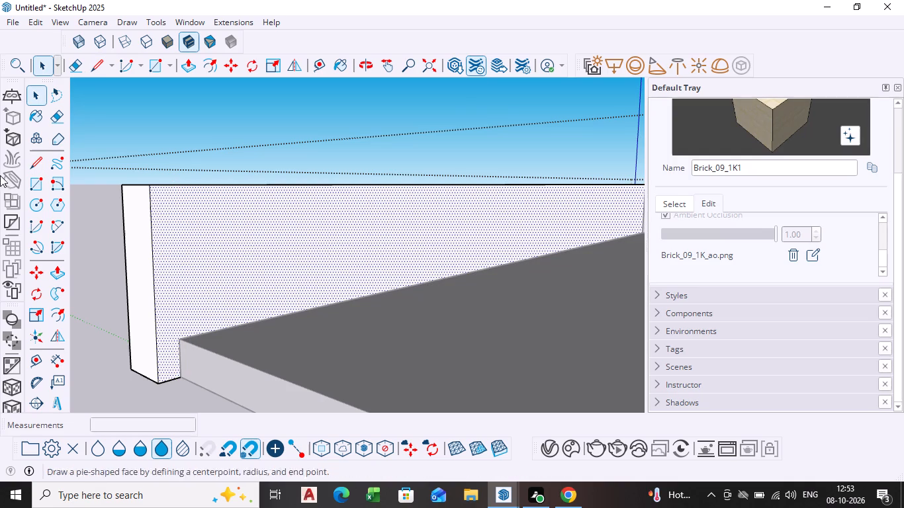
Draw a rectangle about 1' 7 11/16" by 2 7/16" on the beam's inner face, between its end edge and the slab's bottom corner.
click(28, 193)
click(45, 180)
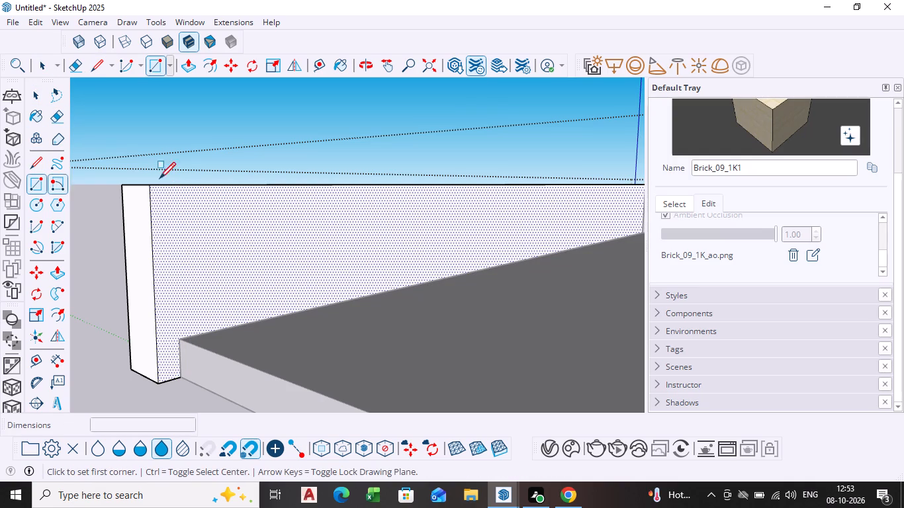
click(152, 186)
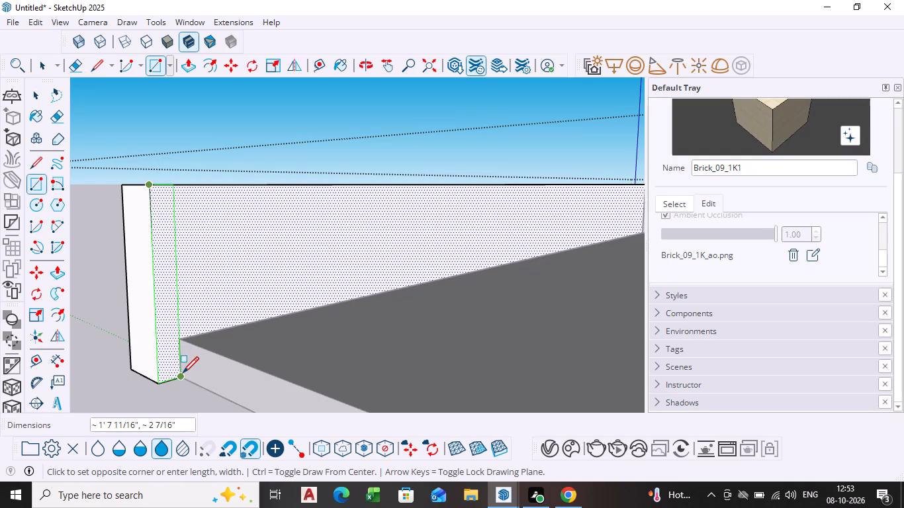
click(183, 375)
key(space)
click(171, 330)
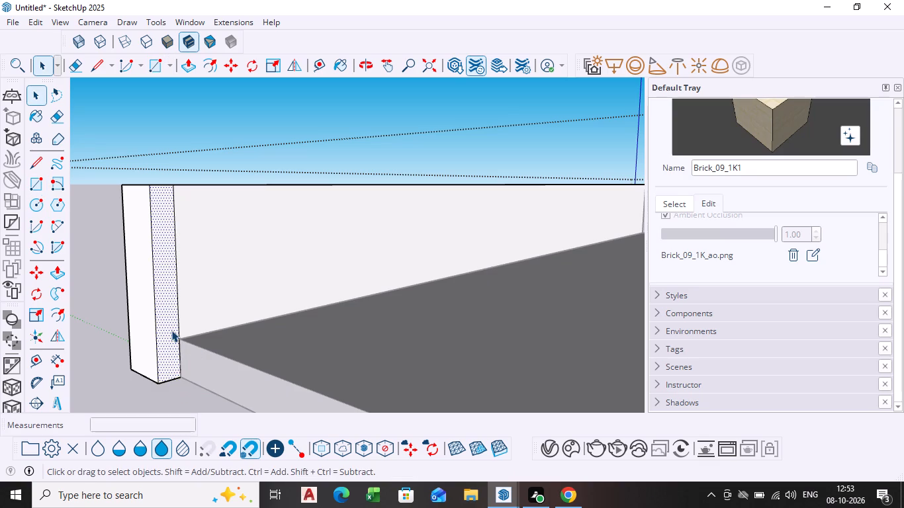
Push/Pull the narrow rectangle about 18' 9 13/16" along the slab's open edge to its far end, then close the group.
key(p)
click(171, 330)
scroll(201, 345, down, 11)
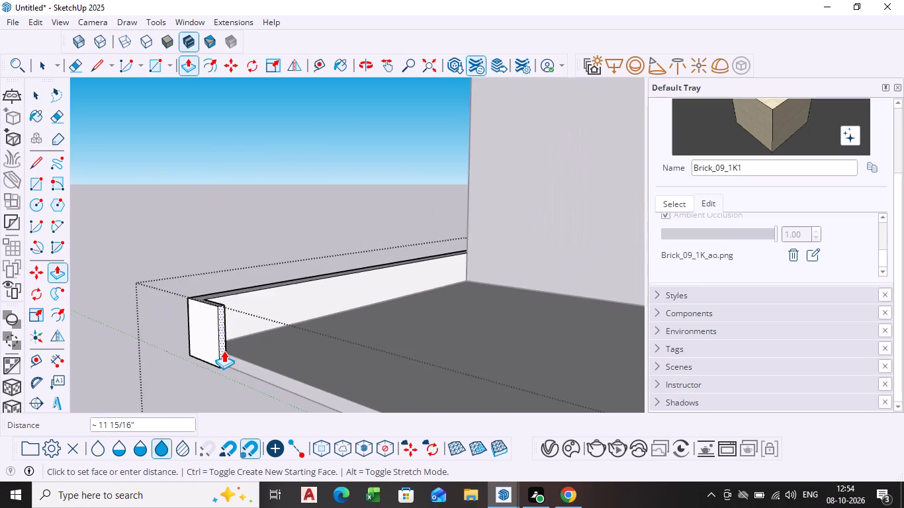
scroll(224, 351, down, 7)
shift+middle_drag(218, 349, 13, 192)
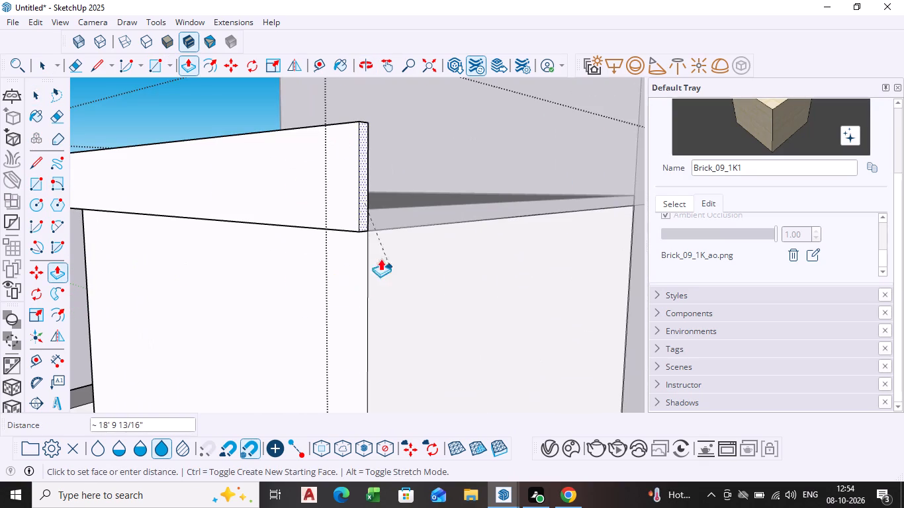
click(363, 238)
scroll(228, 279, down, 7)
middle_drag(227, 282, 650, 265)
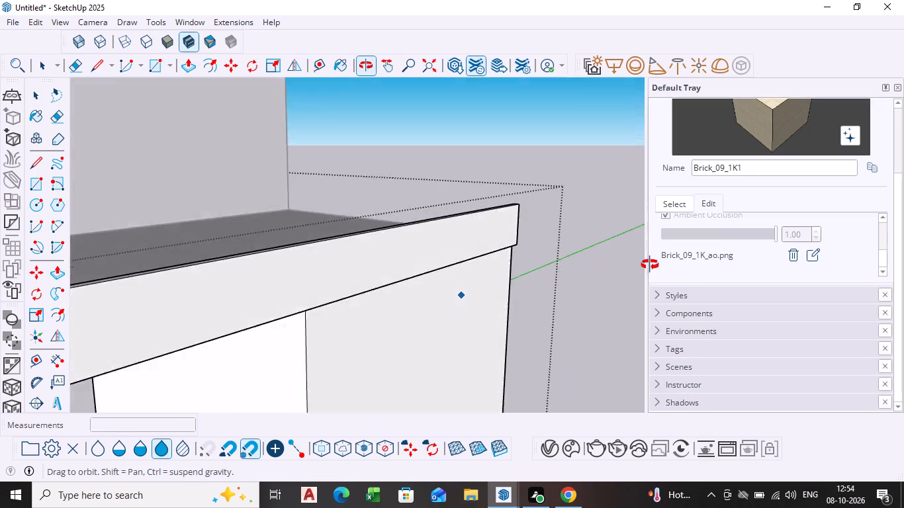
middle_drag(650, 265, 645, 241)
scroll(487, 237, down, 8)
middle_drag(195, 188, 334, 299)
key(space)
click(525, 153)
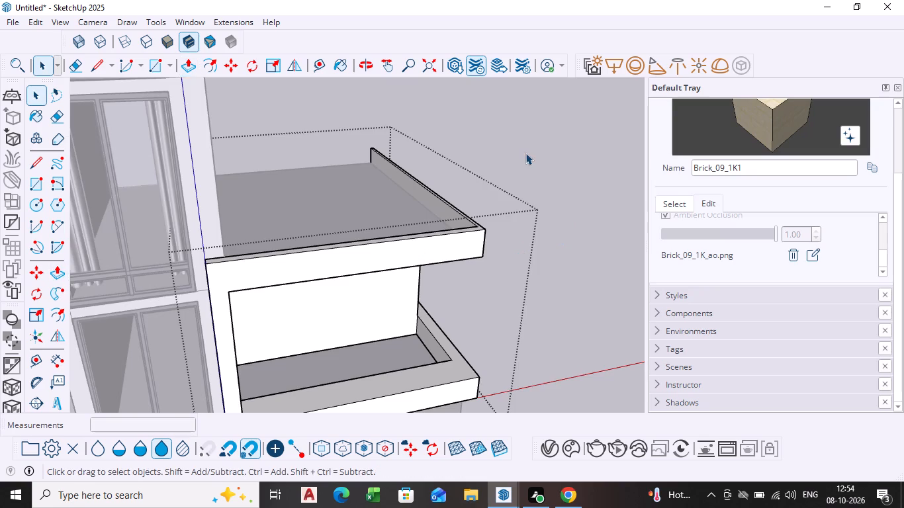
Examine the upper storey's roof slab, edge beams and overhang from the front, above and below.
scroll(480, 228, down, 4)
middle_drag(473, 242, 184, 253)
scroll(467, 262, down, 3)
middle_drag(467, 262, 541, 168)
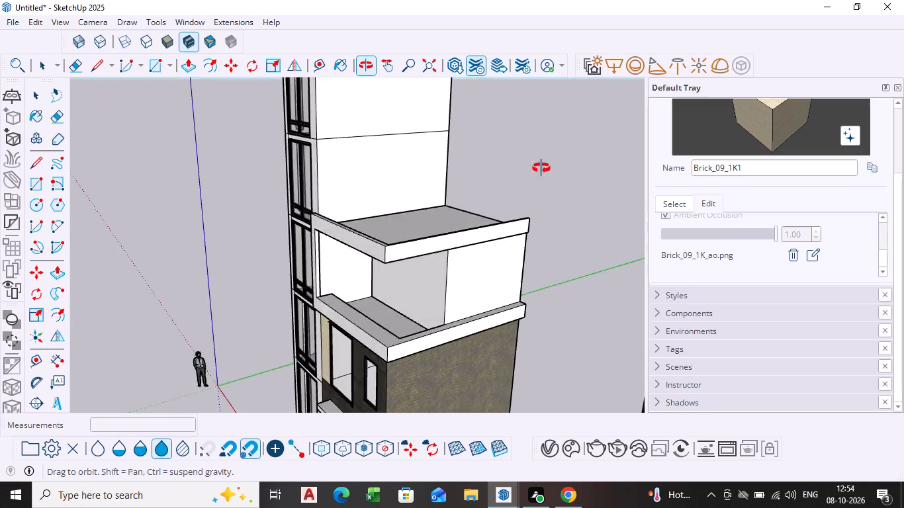
middle_drag(541, 168, 612, 191)
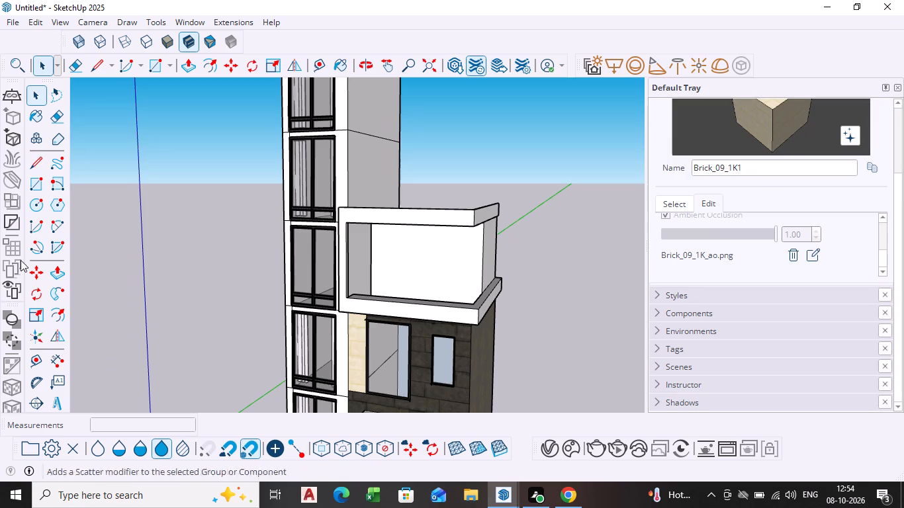
scroll(291, 313, down, 2)
middle_drag(308, 313, 402, 210)
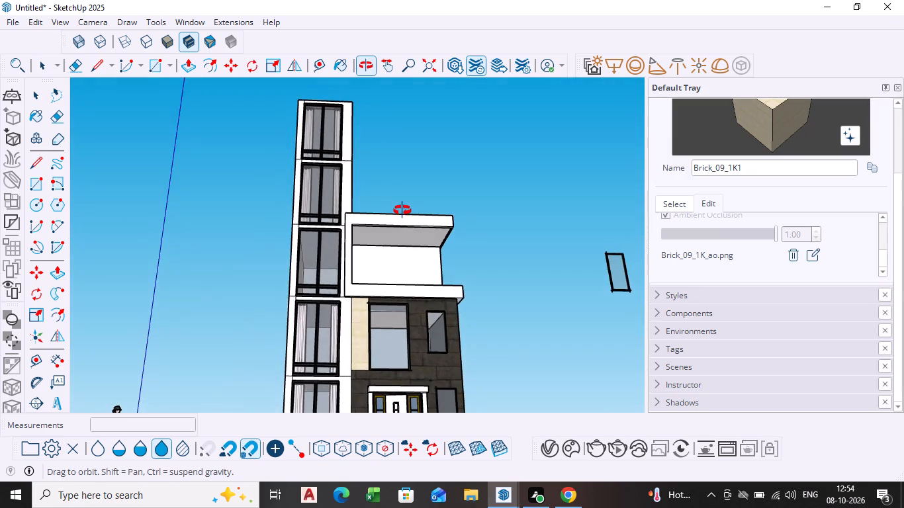
middle_drag(402, 210, 400, 282)
scroll(390, 237, up, 4)
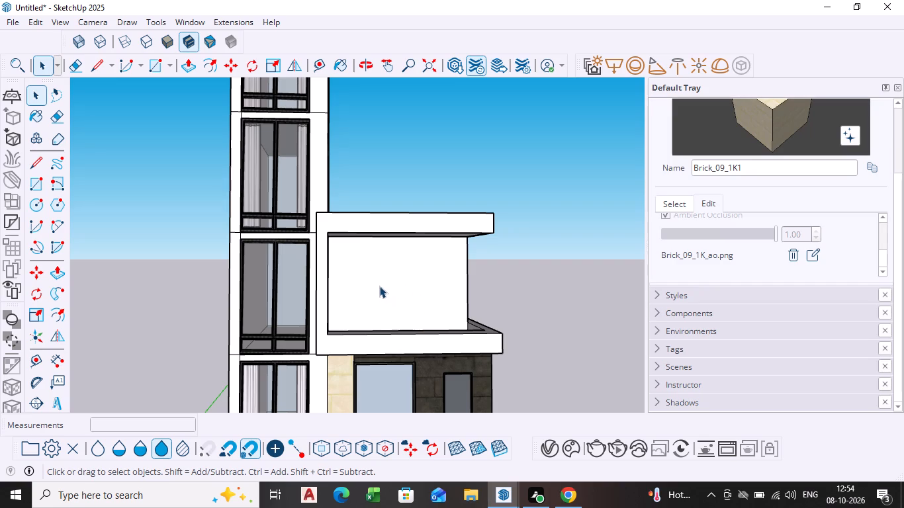
middle_drag(377, 279, 384, 280)
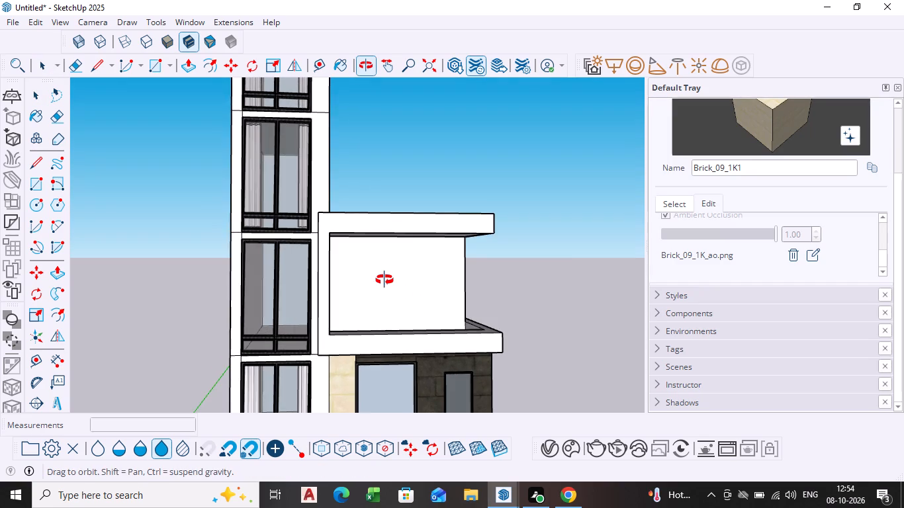
middle_drag(384, 280, 388, 280)
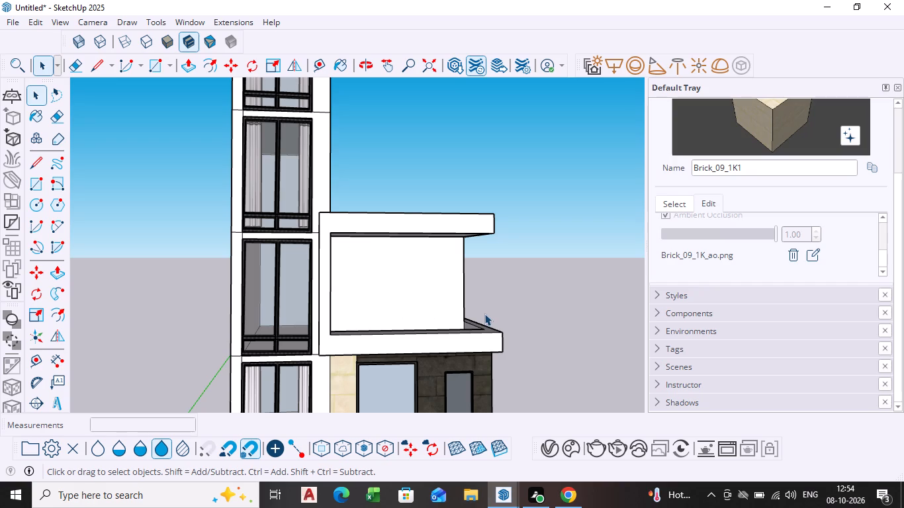
middle_drag(485, 321, 434, 384)
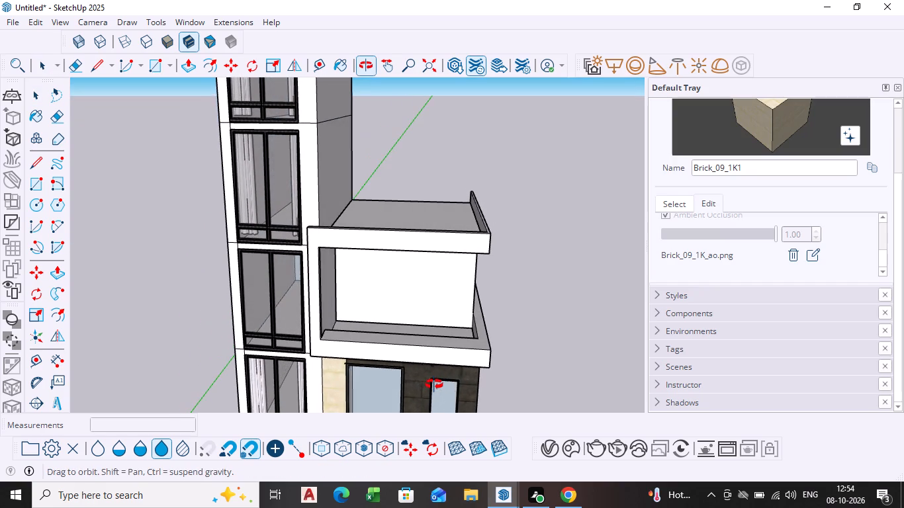
middle_drag(434, 384, 486, 380)
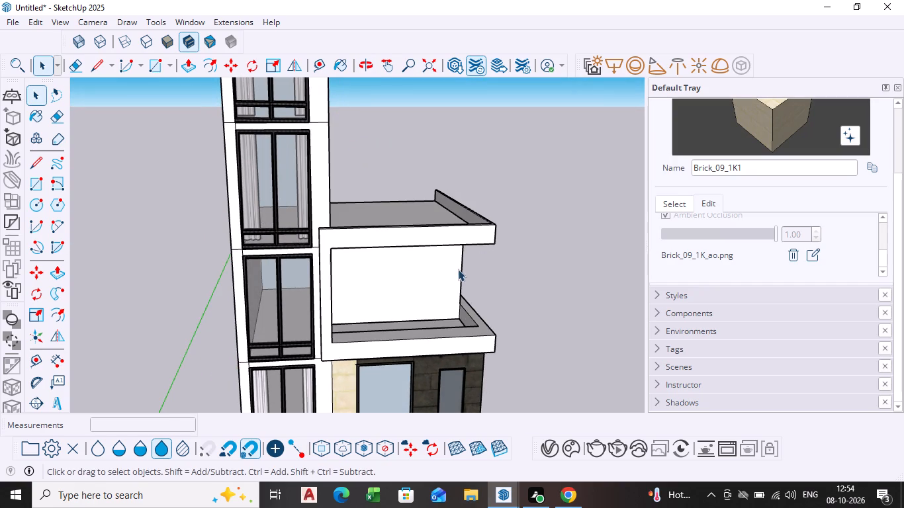
Paint the C-shaped front face of the upper storey's frame with the Brick_09_1K material inside its group.
click(427, 280)
middle_drag(396, 295, 379, 256)
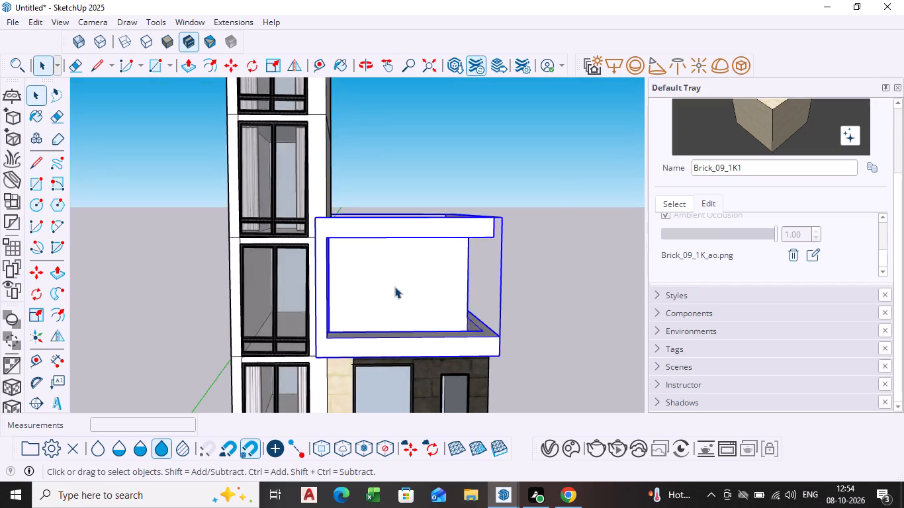
scroll(396, 287, up, 3)
triple_click(405, 194)
double_click(405, 194)
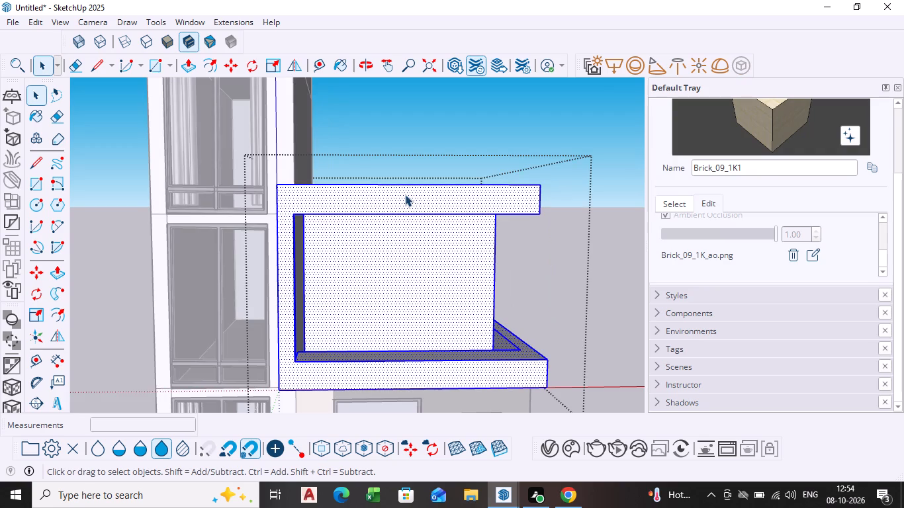
click(404, 195)
click(404, 195)
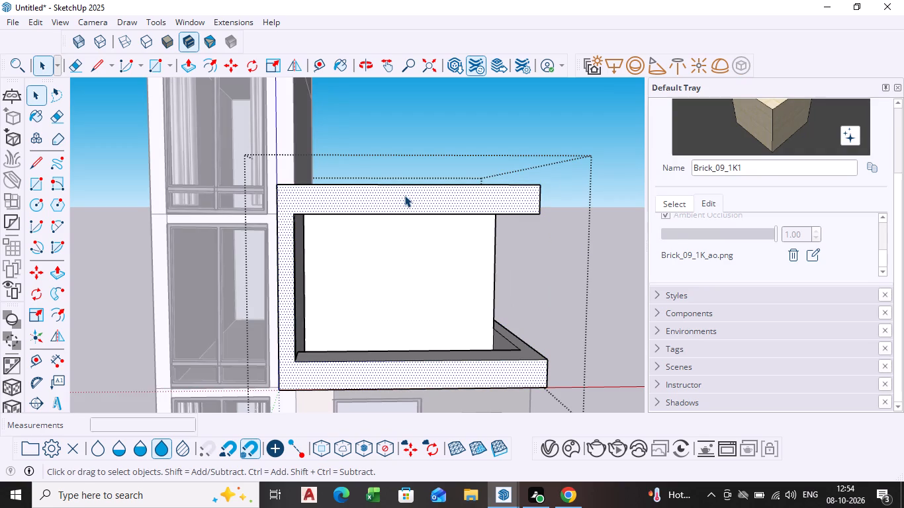
scroll(780, 157, up, 2)
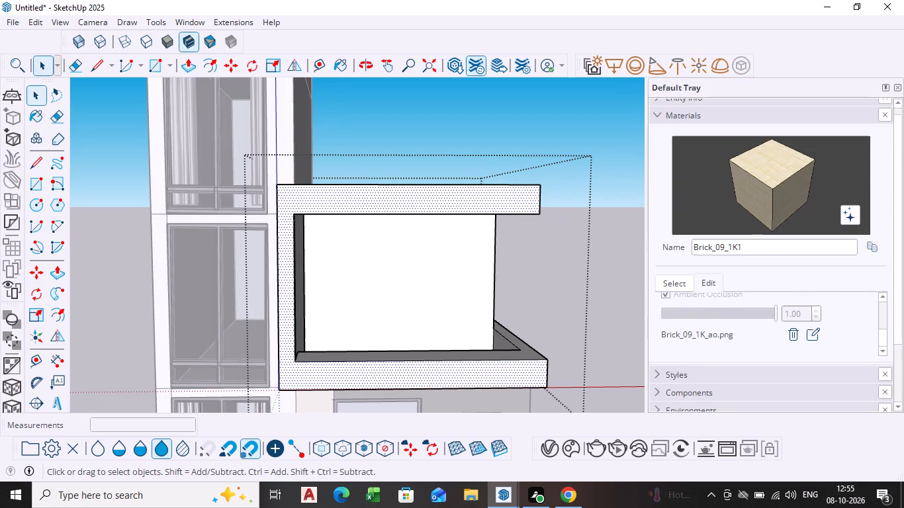
click(664, 286)
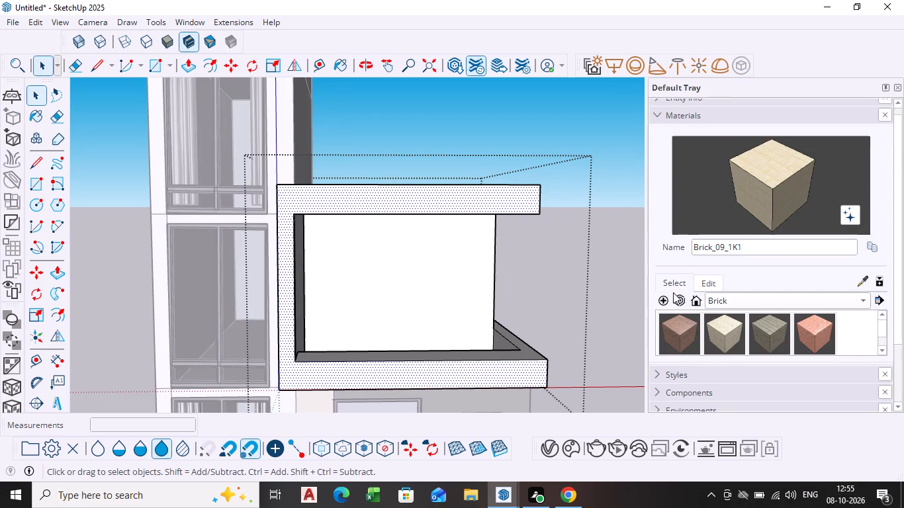
scroll(762, 332, down, 1)
click(762, 332)
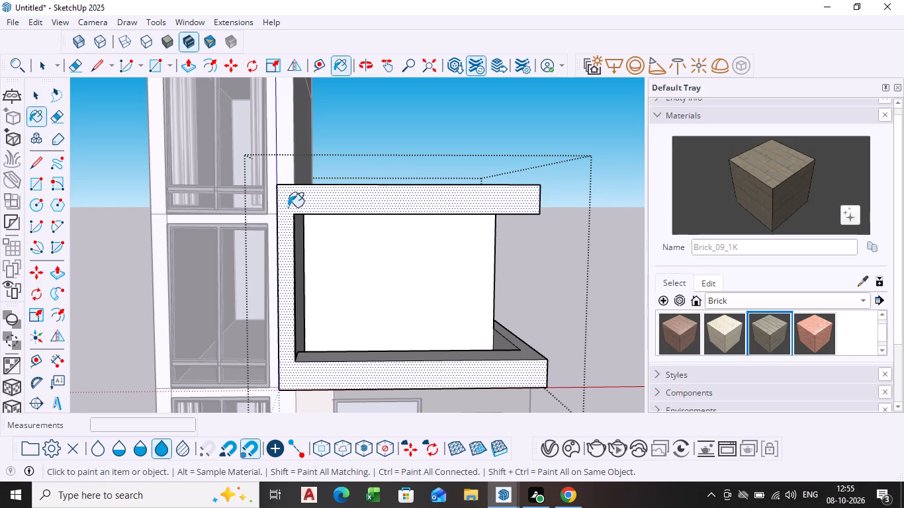
click(310, 207)
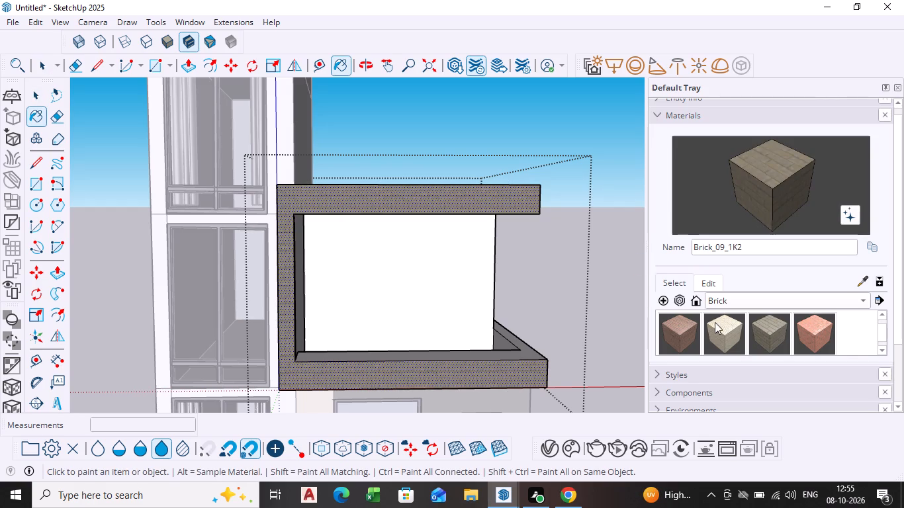
Lighten the colour of the frame's new brick material to a pale cream shade.
click(699, 280)
scroll(741, 320, up, 3)
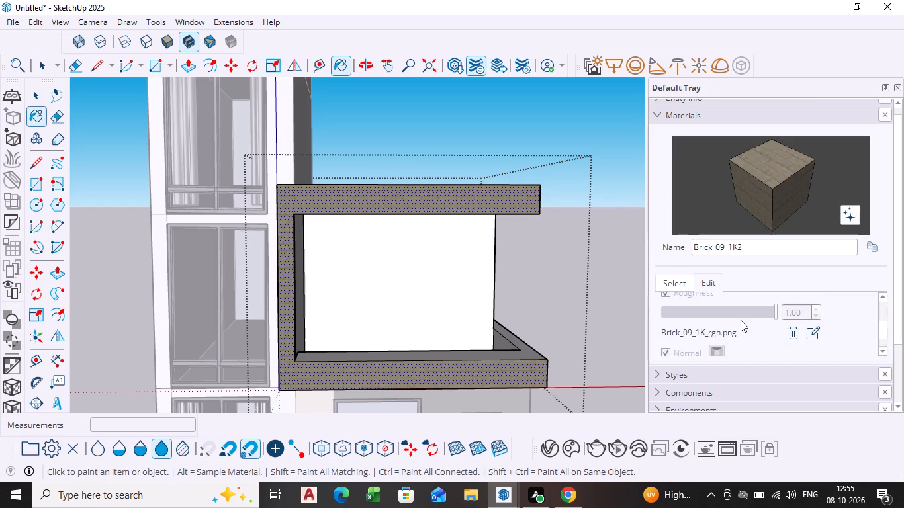
scroll(741, 320, up, 10)
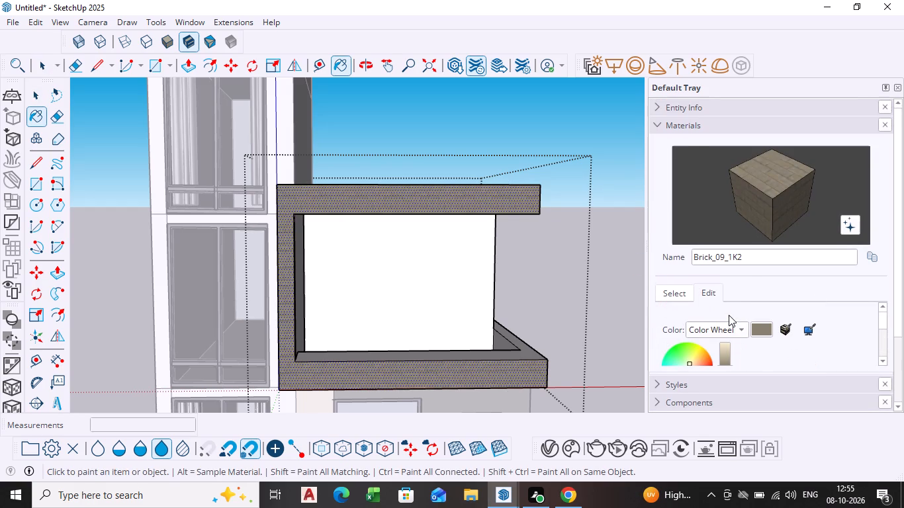
click(725, 347)
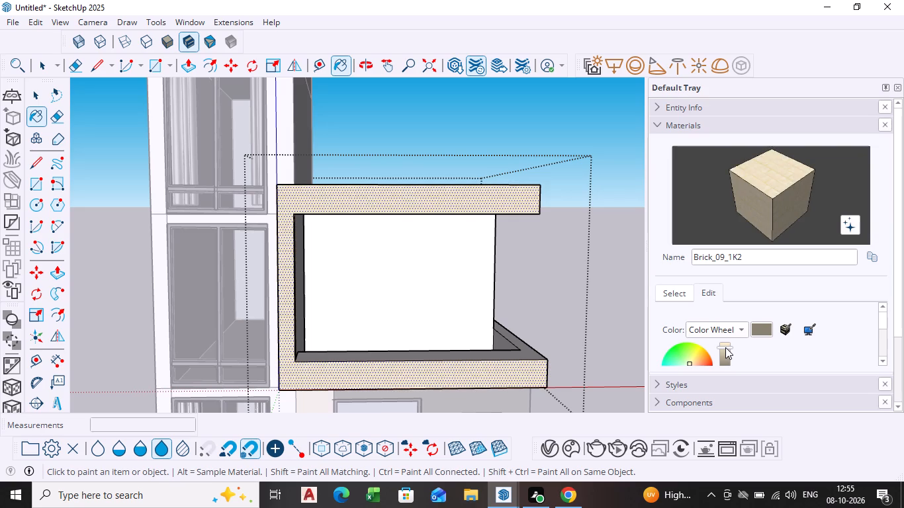
Refine the frame's Brick_09_1K2 material to a brighter, pale yellow-cream colour and close the group.
click(727, 355)
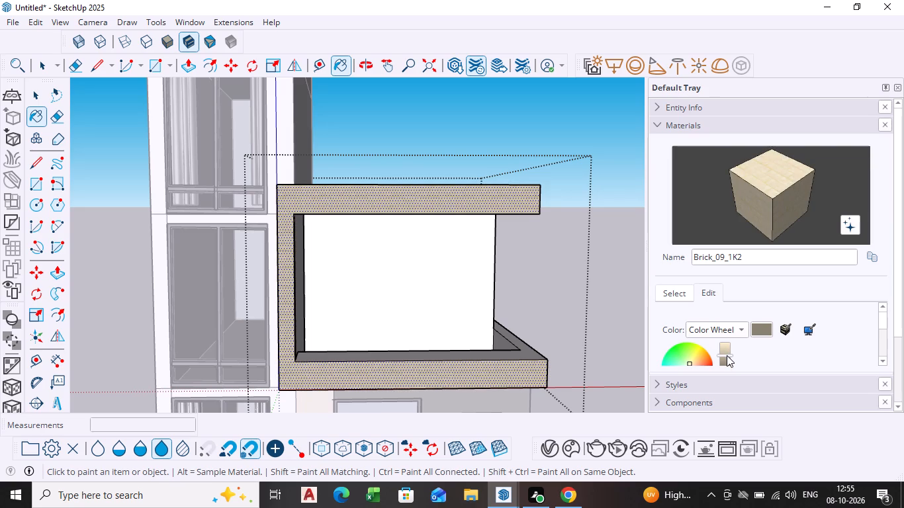
scroll(727, 355, down, 1)
click(725, 347)
scroll(725, 347, down, 2)
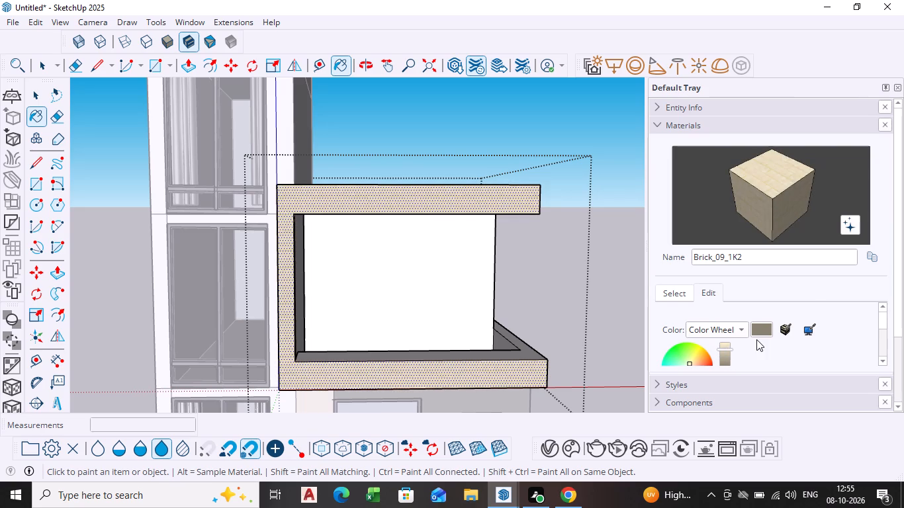
scroll(756, 339, down, 3)
click(764, 331)
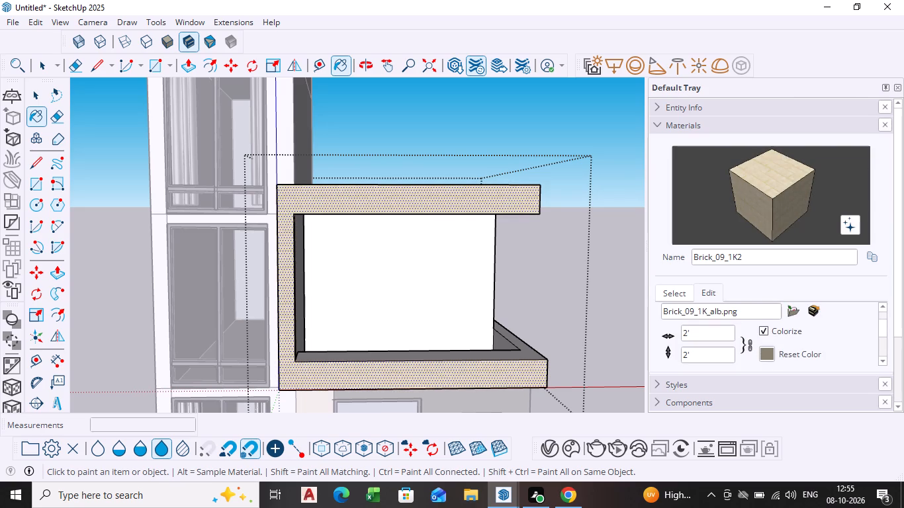
scroll(695, 331, up, 3)
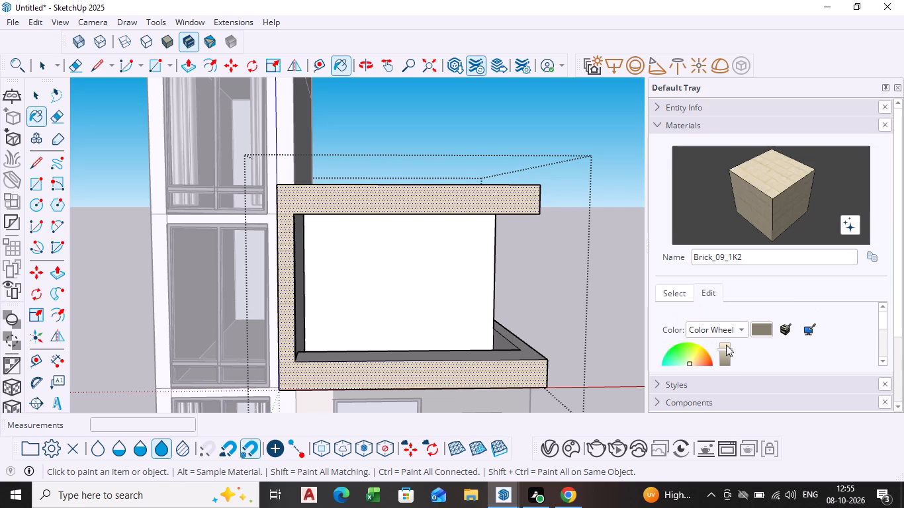
click(726, 345)
scroll(726, 345, down, 3)
scroll(896, 349, down, 3)
scroll(715, 273, down, 2)
scroll(715, 262, up, 1)
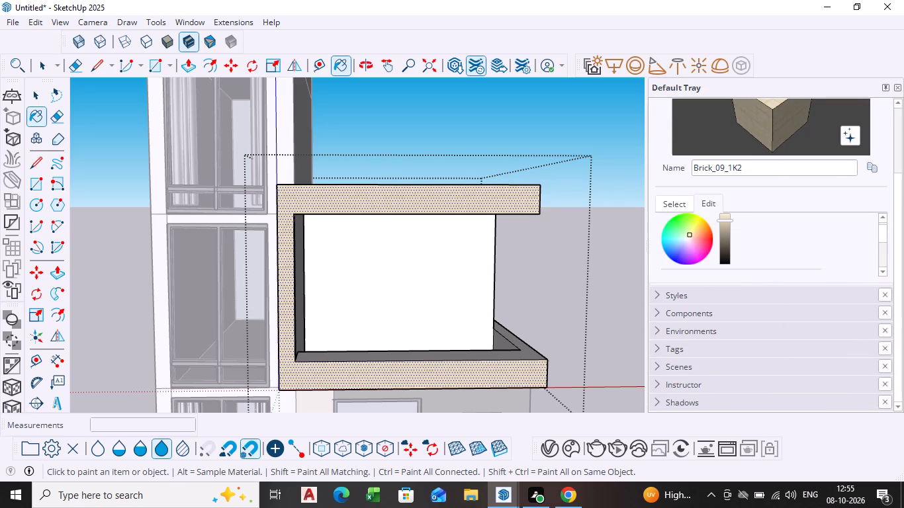
click(688, 241)
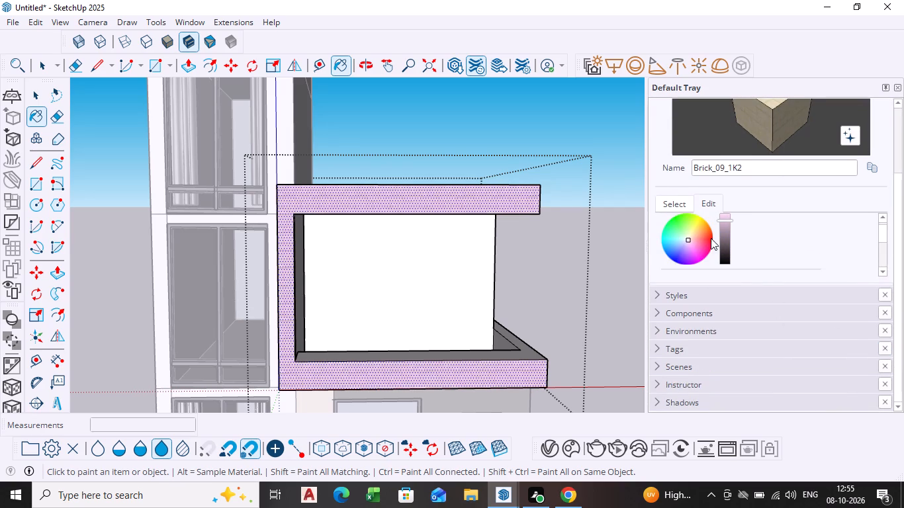
click(690, 233)
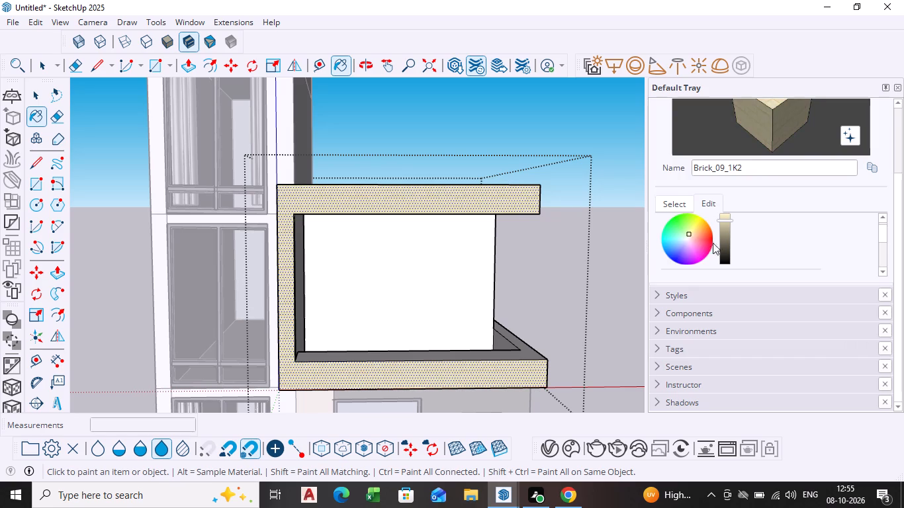
scroll(744, 245, up, 1)
click(727, 255)
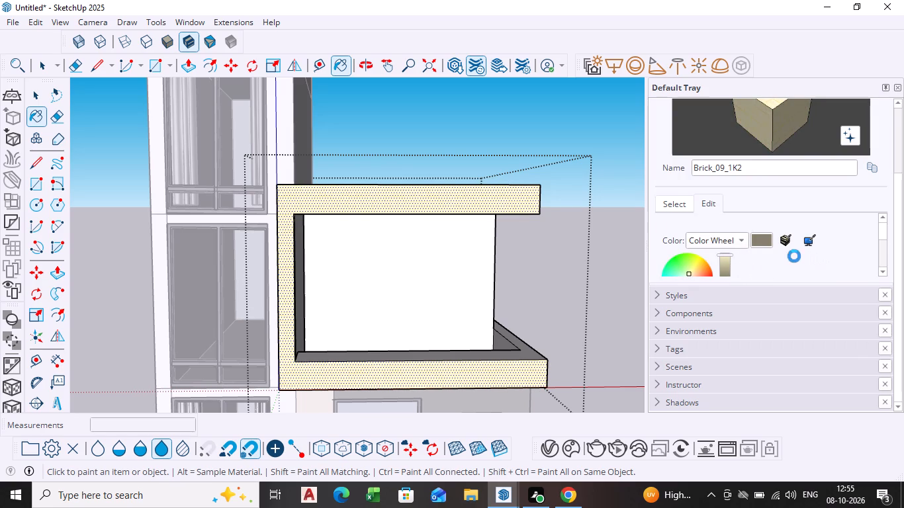
scroll(791, 256, down, 2)
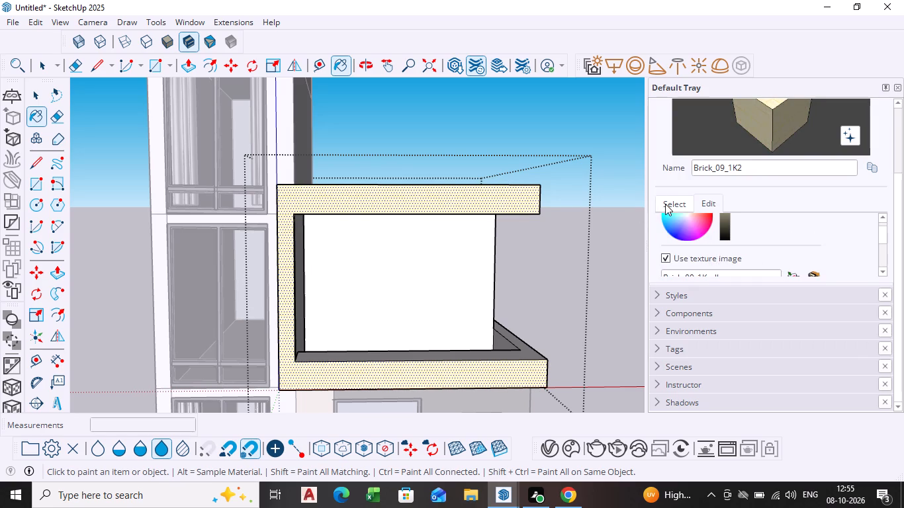
click(665, 204)
key(space)
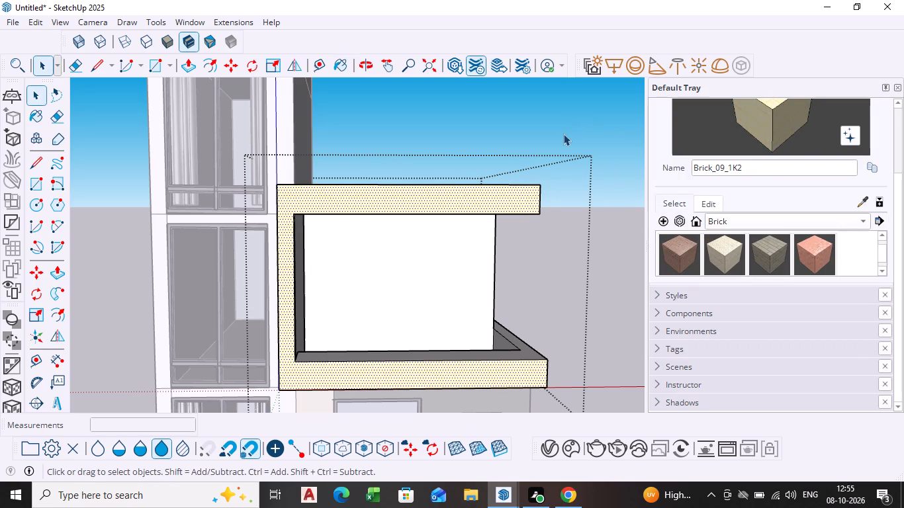
click(563, 134)
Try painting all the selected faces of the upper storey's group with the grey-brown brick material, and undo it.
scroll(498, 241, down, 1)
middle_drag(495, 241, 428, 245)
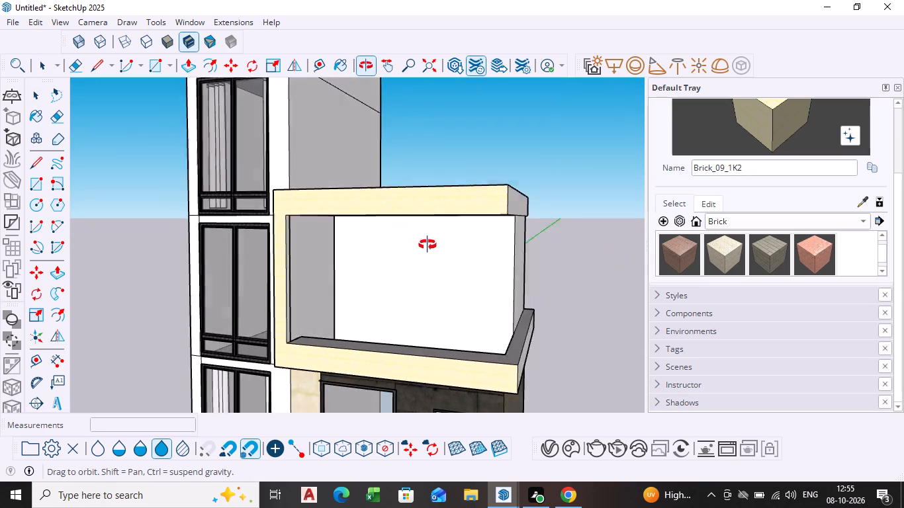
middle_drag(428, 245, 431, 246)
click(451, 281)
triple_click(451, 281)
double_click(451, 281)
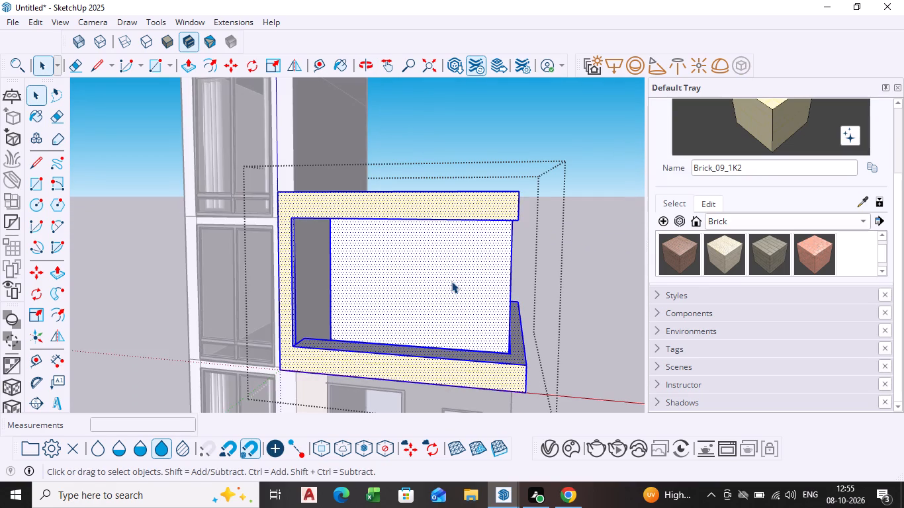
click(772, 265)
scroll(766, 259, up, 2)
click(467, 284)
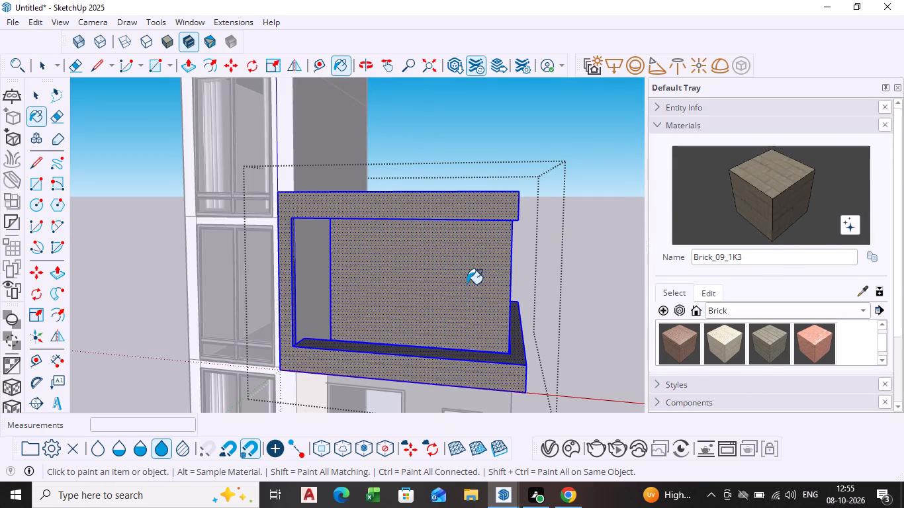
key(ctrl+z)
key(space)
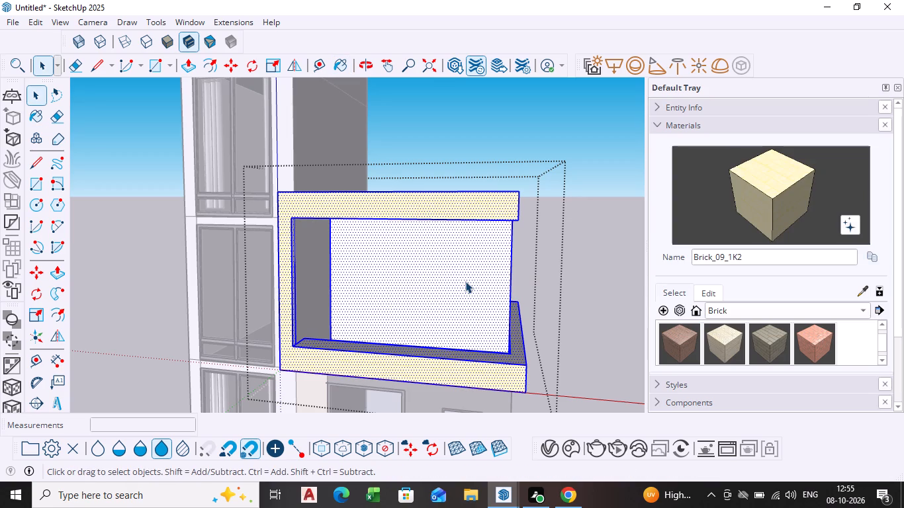
Paint only the upper storey's recessed front wall face with the grey-brown Brick_09_1K material.
triple_click(465, 281)
double_click(465, 281)
scroll(467, 281, up, 7)
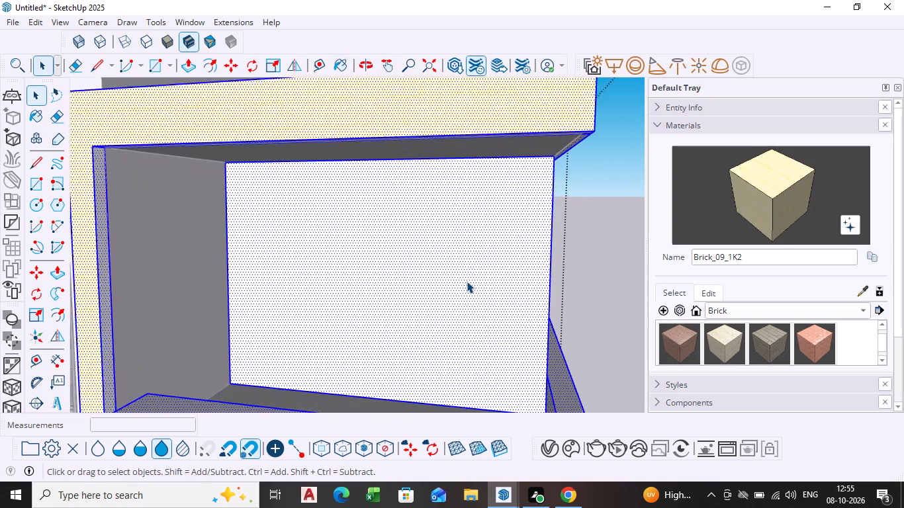
click(467, 281)
click(771, 339)
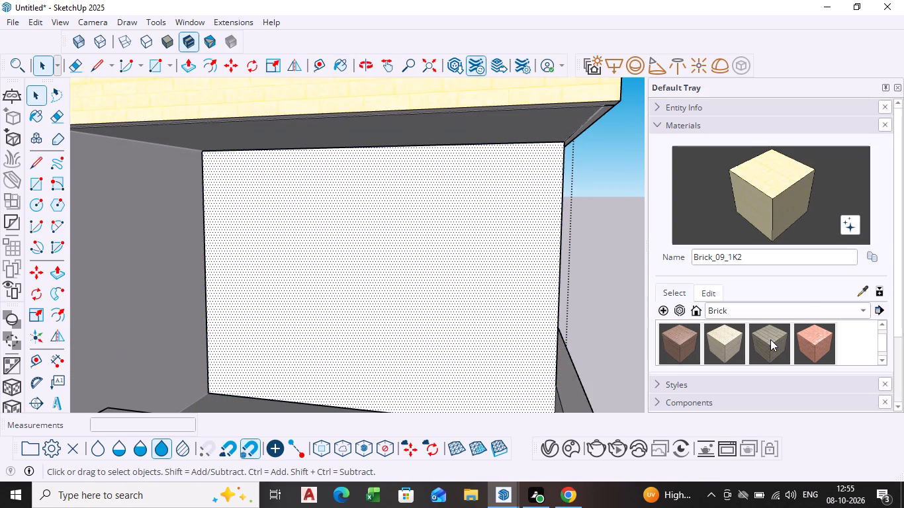
click(471, 277)
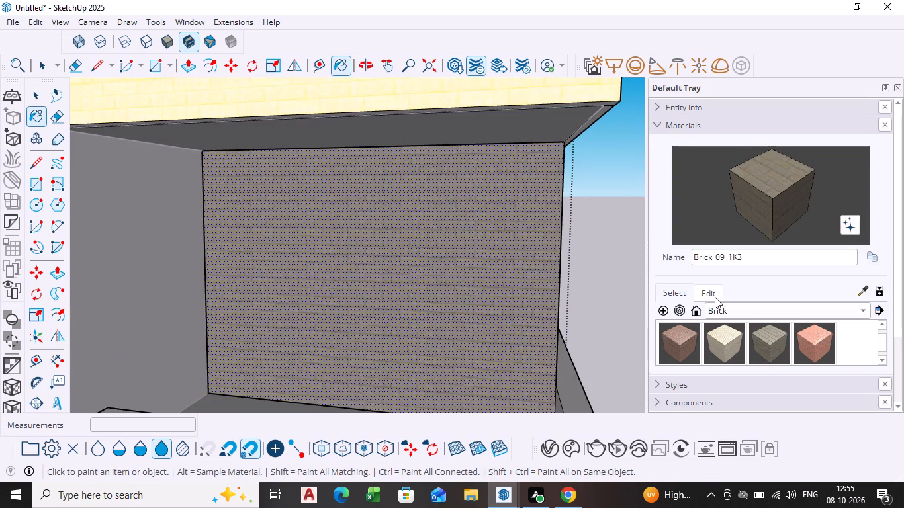
Set the recessed wall's brick texture width to 7' and close the group.
click(706, 289)
scroll(727, 333, down, 1)
click(715, 341)
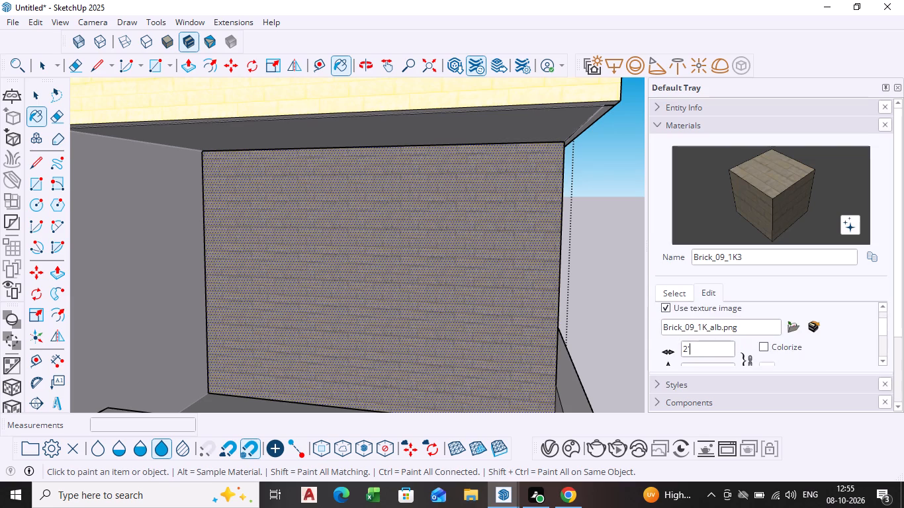
key(BackSpace)
key(7)
key(Return)
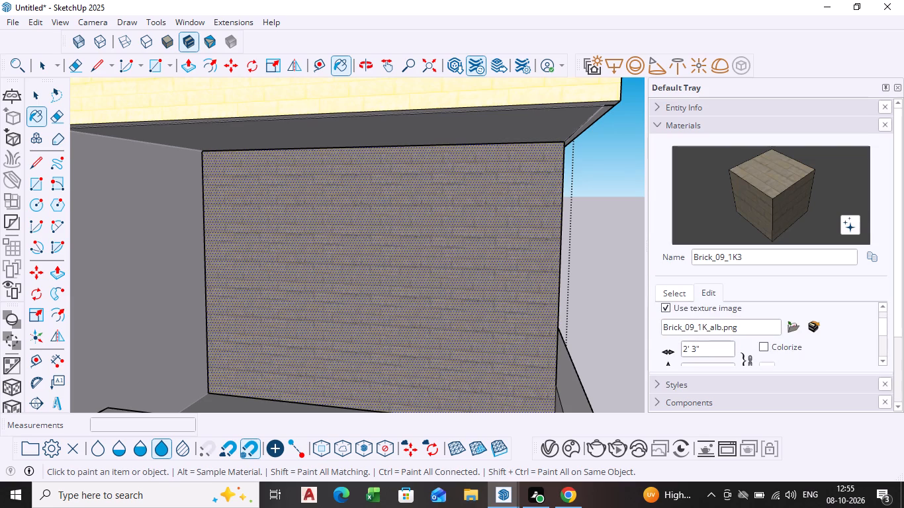
key(equal)
key(BackSpace)
key(BackSpace)
key(BackSpace)
key(BackSpace)
key(BackSpace)
key(BackSpace)
key(BackSpace)
key(BackSpace)
key(BackSpace)
key(BackSpace)
key(BackSpace)
key(BackSpace)
key(BackSpace)
text(7')
key(Return)
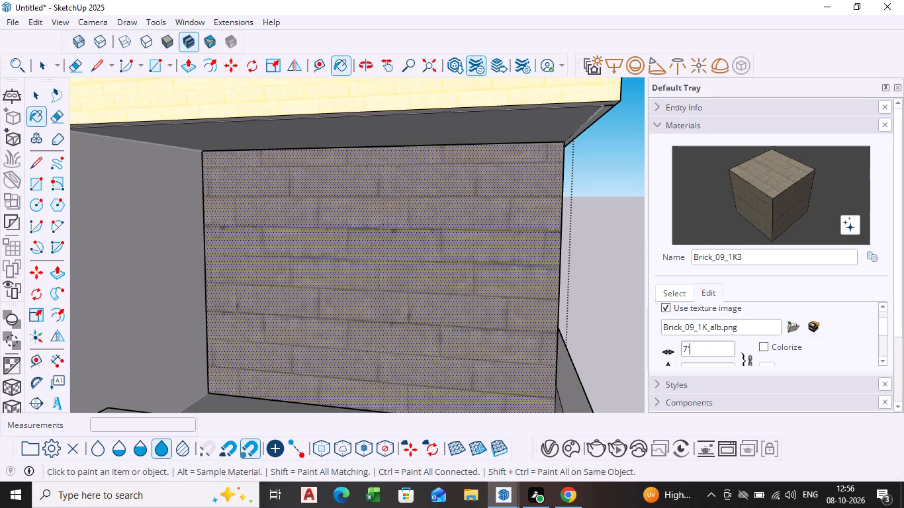
scroll(629, 336, down, 9)
key(space)
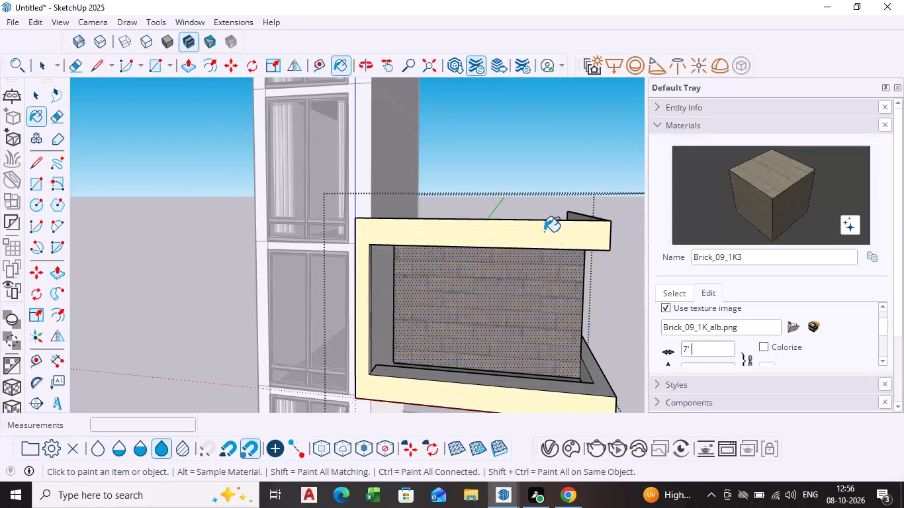
key(space)
click(559, 149)
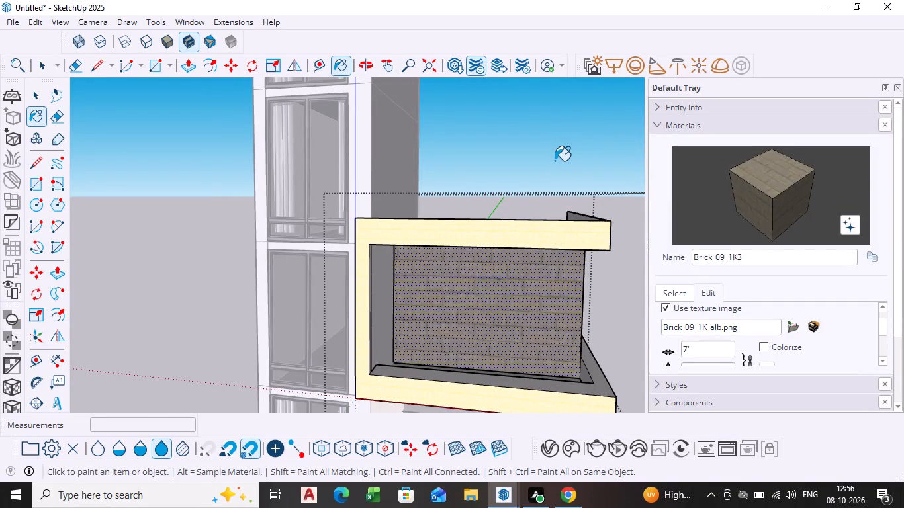
key(Escape)
key(space)
click(555, 161)
scroll(551, 167, down, 6)
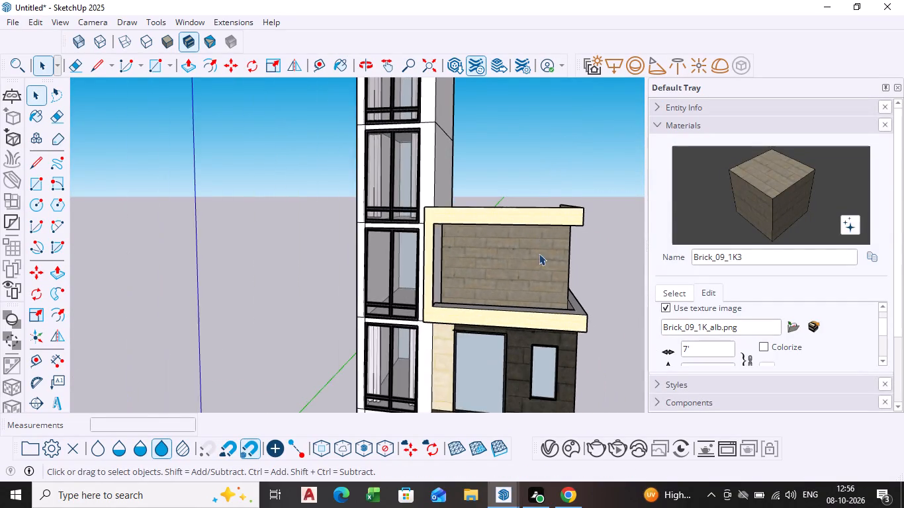
scroll(539, 267, down, 1)
middle_drag(539, 270, 535, 259)
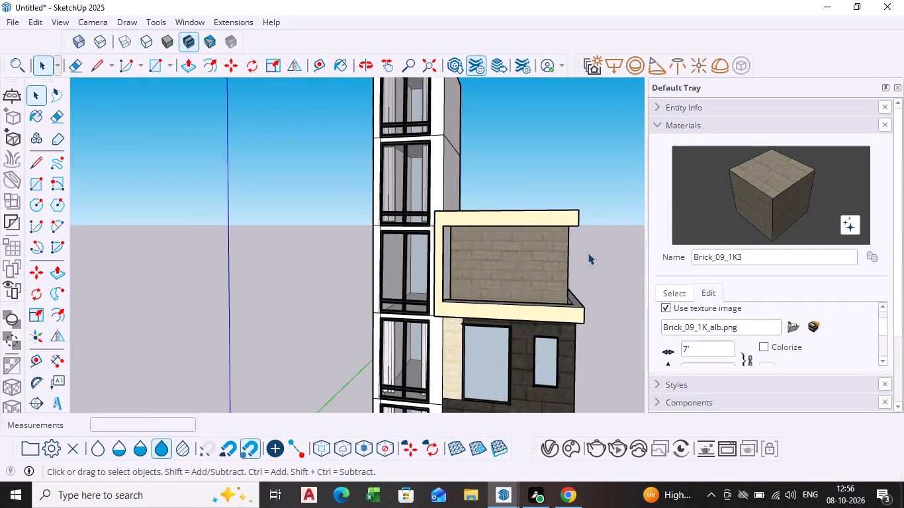
Darken the recessed wall's Brick_09_1K3 material to a near-black brown matching the dark brick of the storey below.
click(557, 255)
click(765, 201)
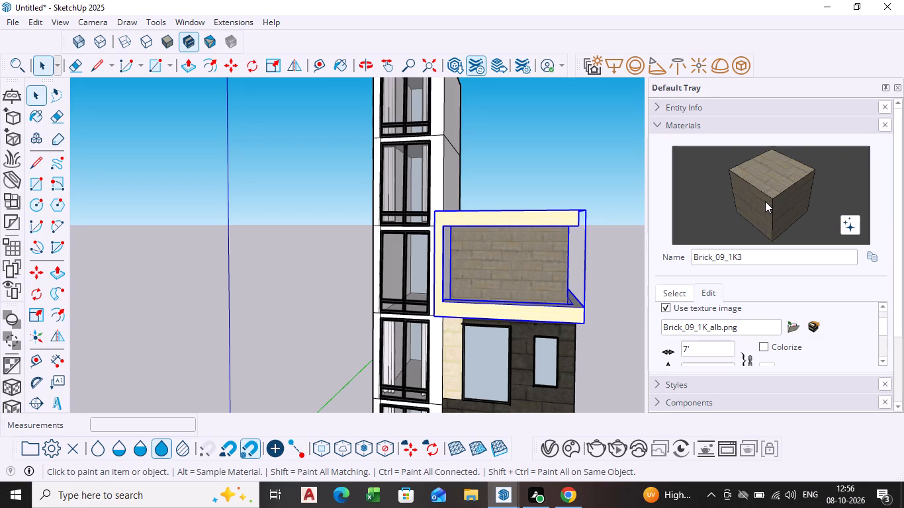
click(709, 292)
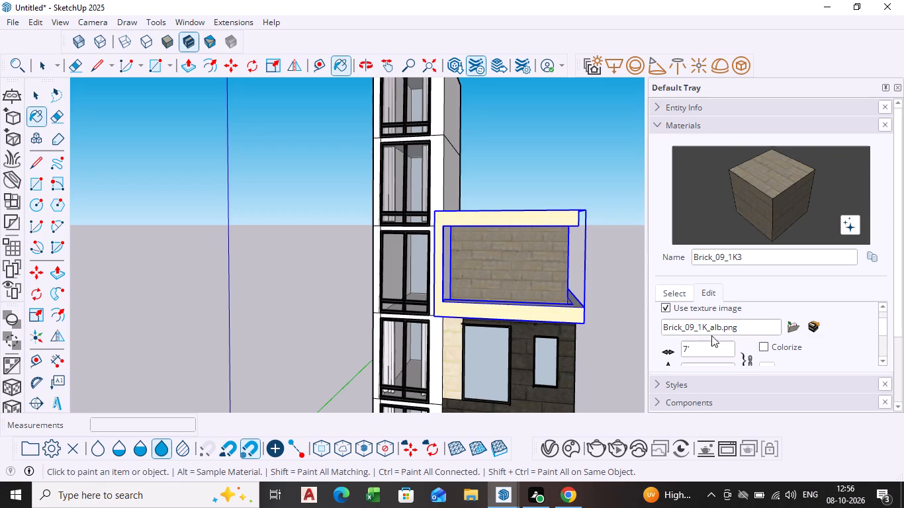
scroll(715, 323, down, 1)
scroll(715, 321, up, 4)
scroll(743, 343, down, 2)
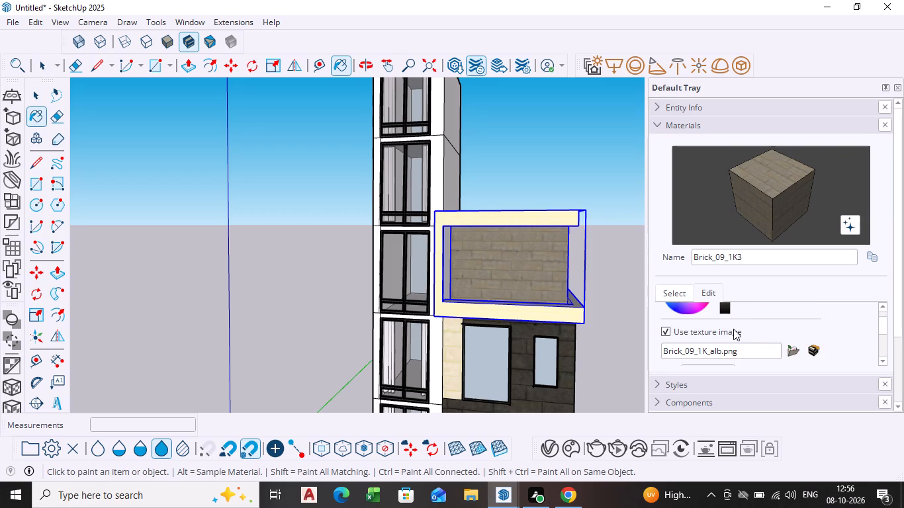
scroll(729, 323, up, 1)
click(727, 332)
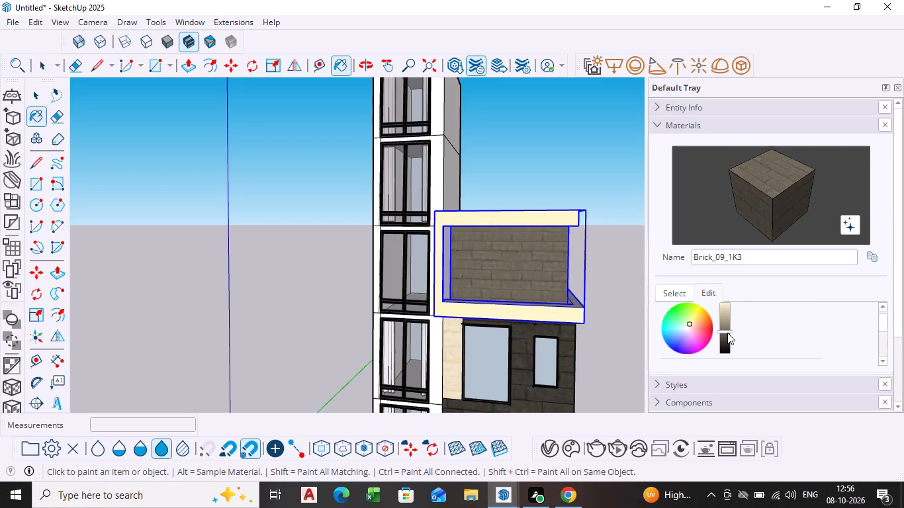
click(727, 339)
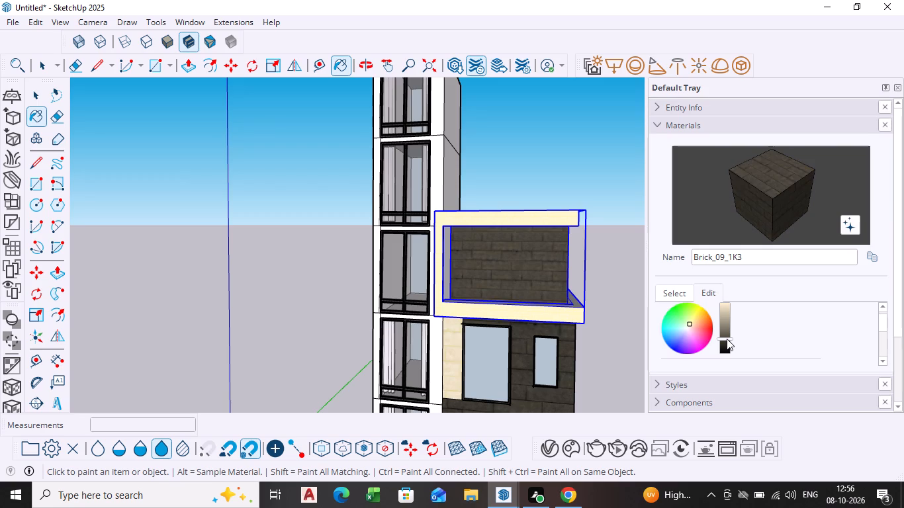
click(725, 344)
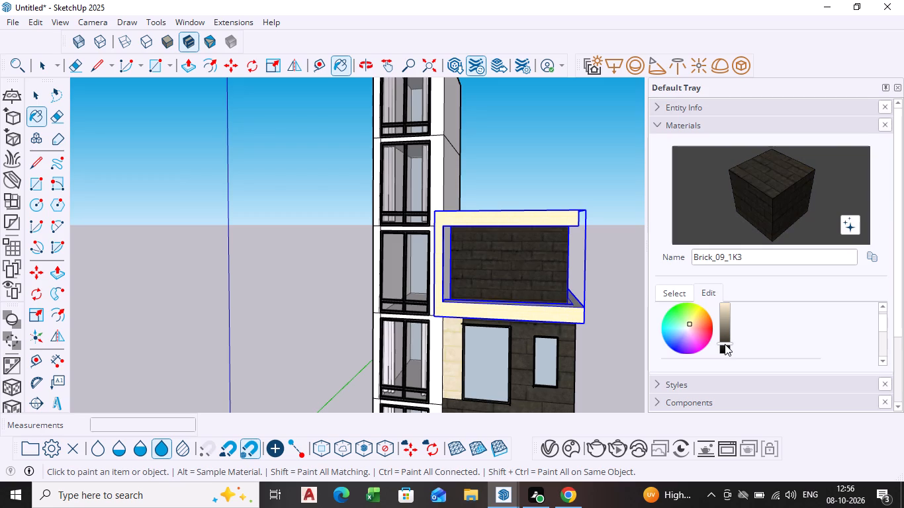
click(723, 337)
scroll(723, 338, up, 3)
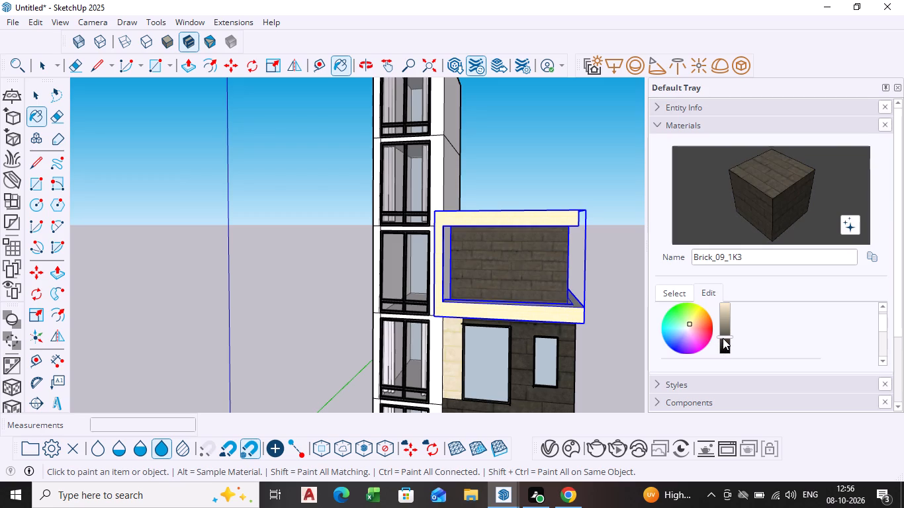
click(723, 343)
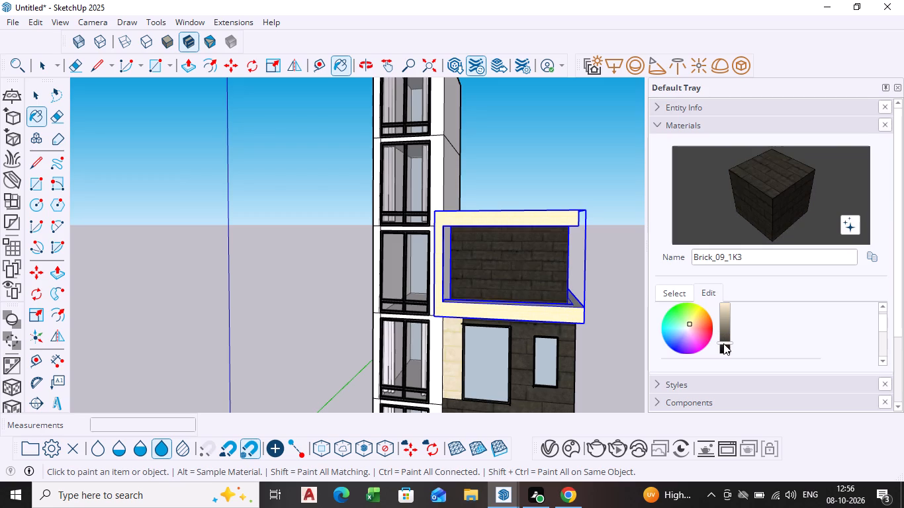
key(space)
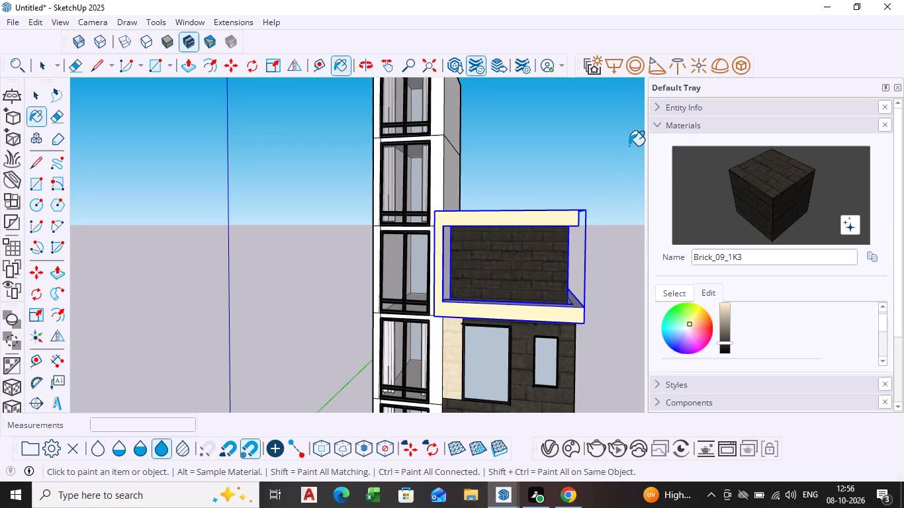
Close the paint work and inspect the tower and entrance block from several angles and distances.
key(space)
text(`)
key(Escape)
click(620, 142)
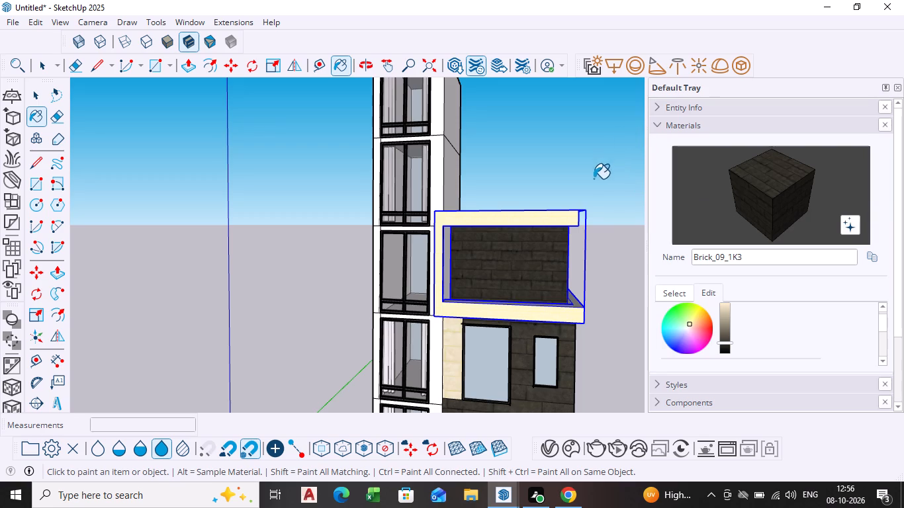
key(space)
key(space)
scroll(511, 272, down, 4)
click(584, 192)
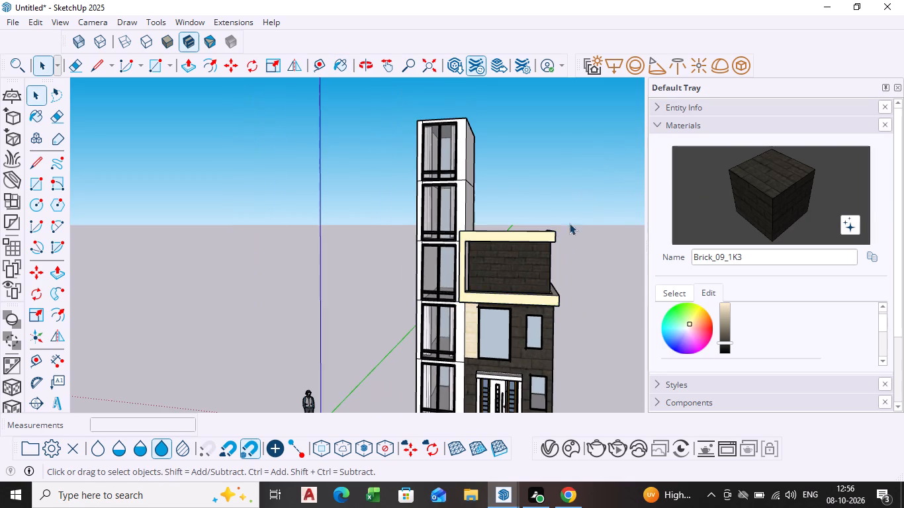
scroll(555, 287, down, 2)
middle_drag(555, 287, 572, 249)
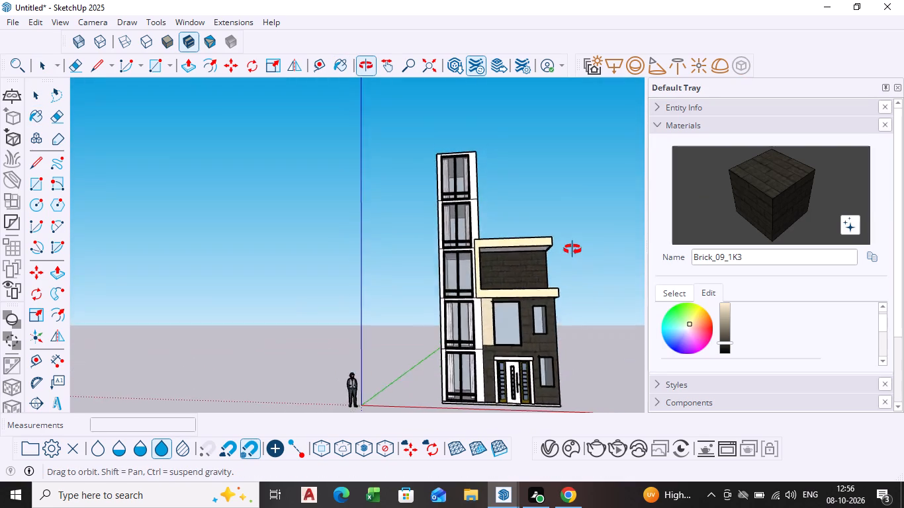
middle_drag(572, 249, 523, 259)
scroll(516, 282, down, 4)
middle_drag(519, 305, 554, 321)
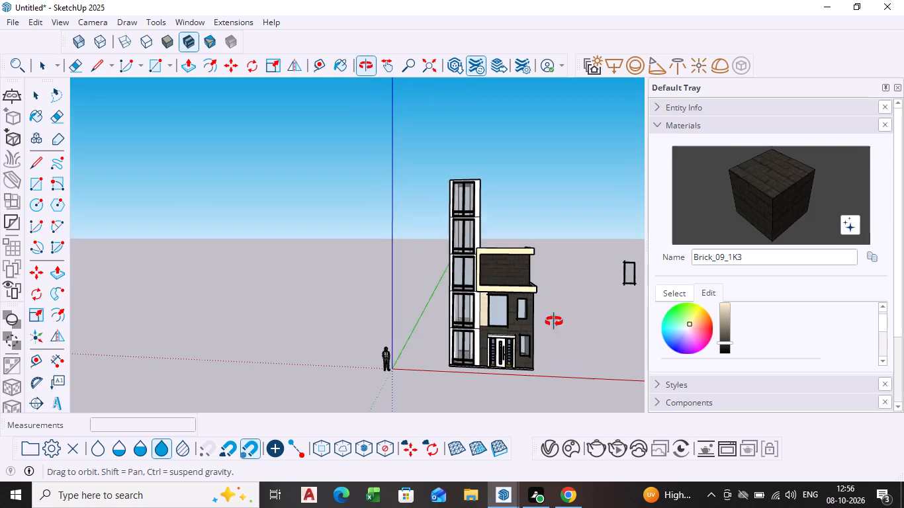
middle_drag(554, 321, 494, 319)
scroll(520, 291, up, 5)
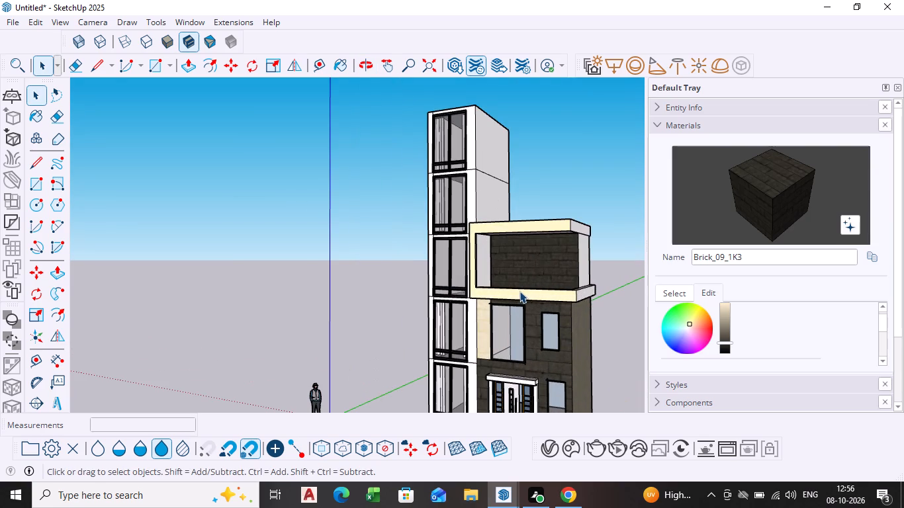
scroll(490, 188, up, 4)
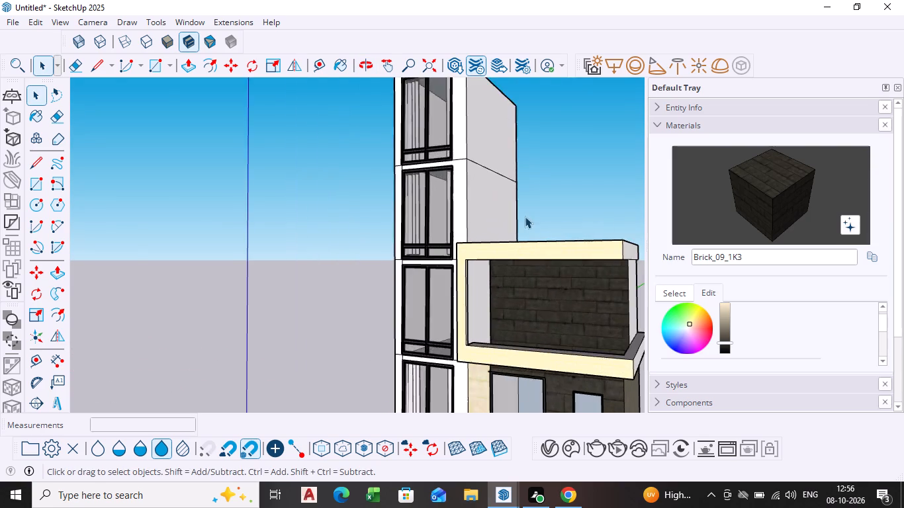
scroll(550, 255, up, 4)
Examine the Brick_09_1K and Brick_05_1K library materials and their colour and texture settings with the upper storey's group selected.
click(551, 253)
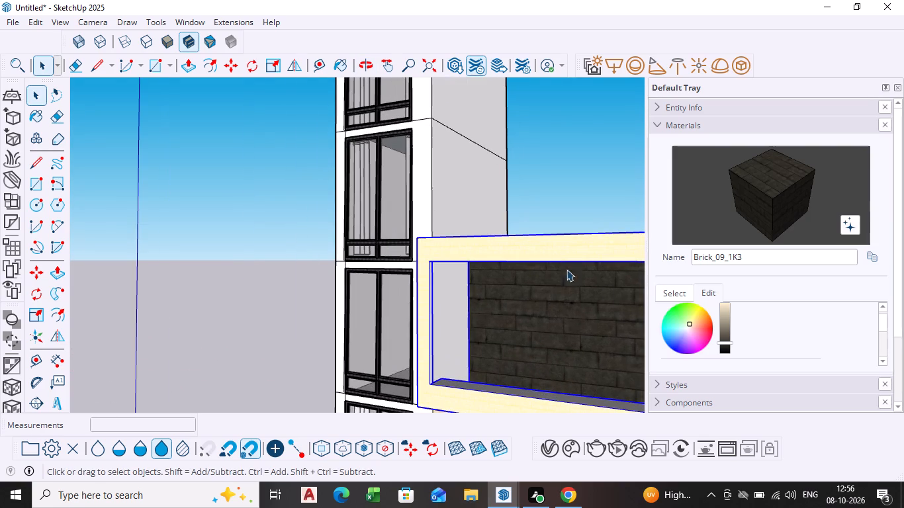
click(688, 295)
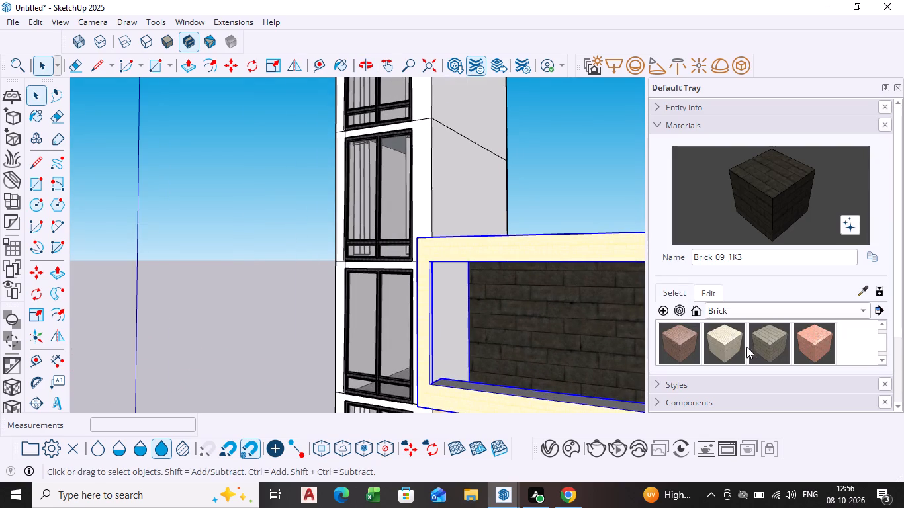
scroll(726, 345, down, 1)
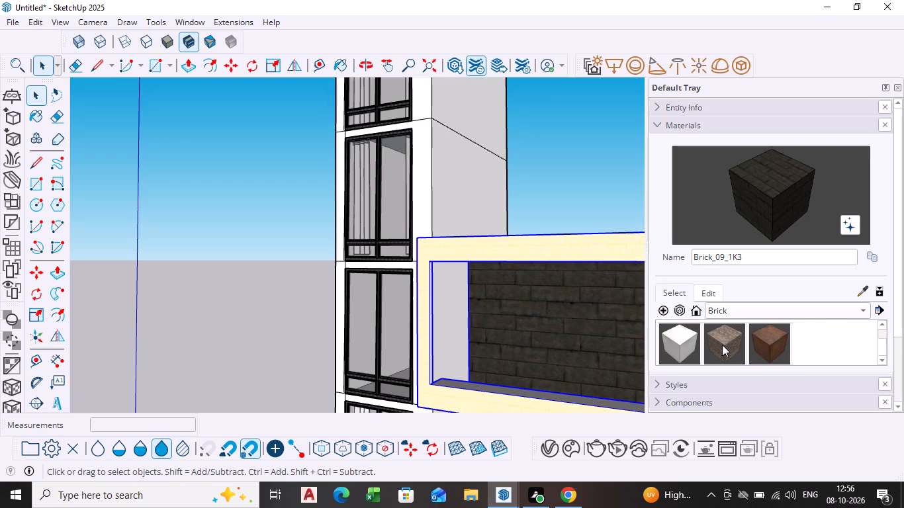
scroll(722, 345, up, 2)
click(772, 345)
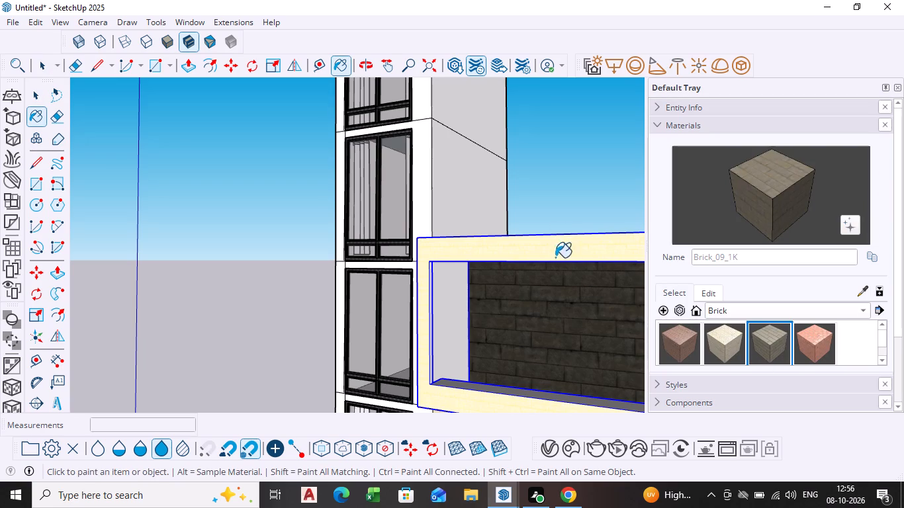
click(716, 294)
scroll(727, 323, up, 2)
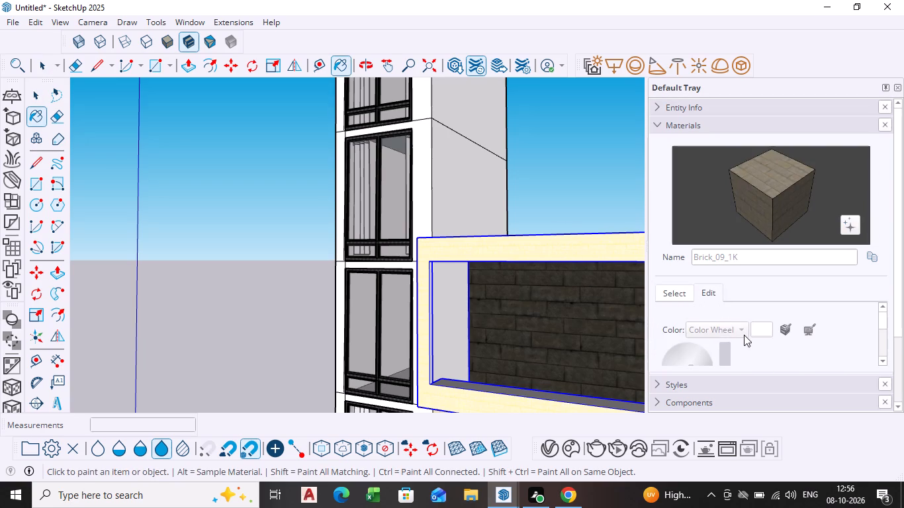
scroll(817, 333, down, 3)
click(766, 333)
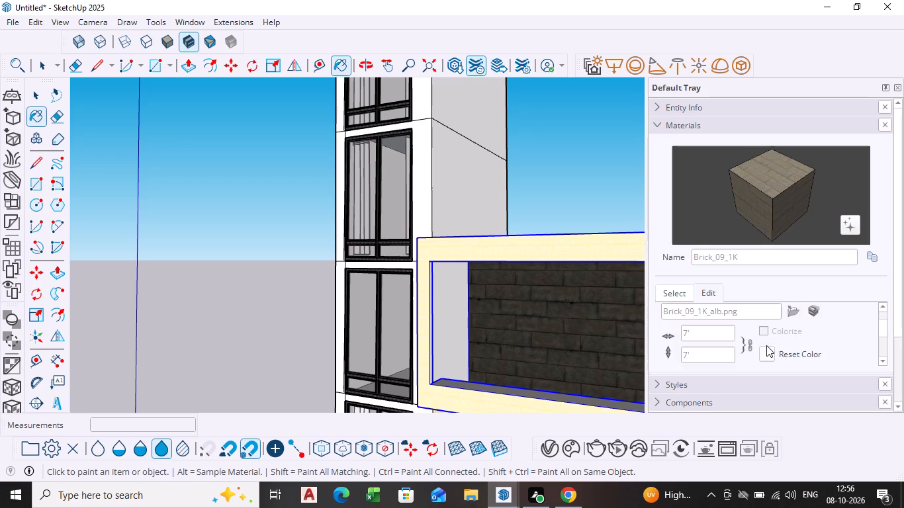
scroll(755, 341, up, 5)
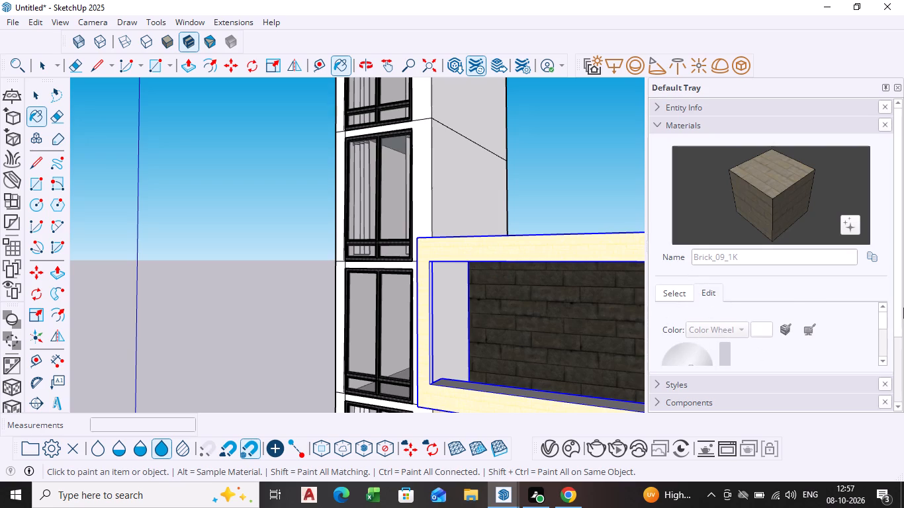
click(676, 288)
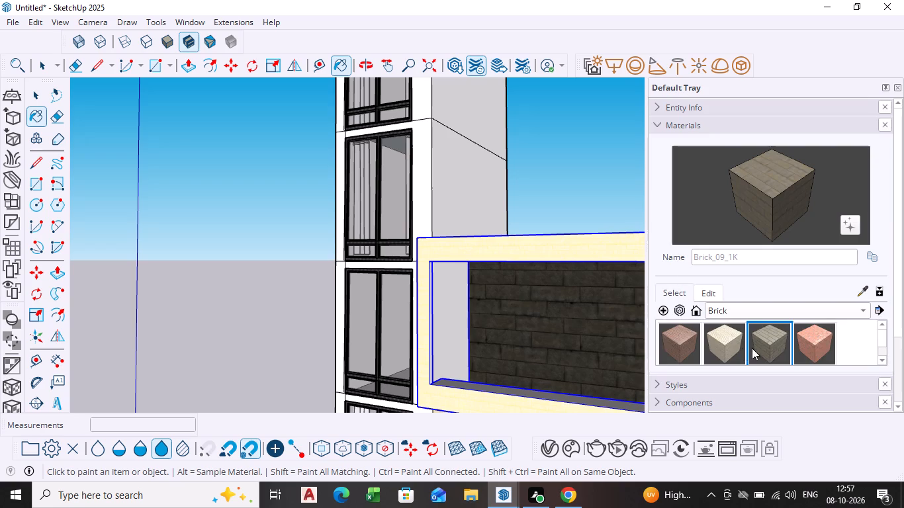
click(768, 348)
click(717, 339)
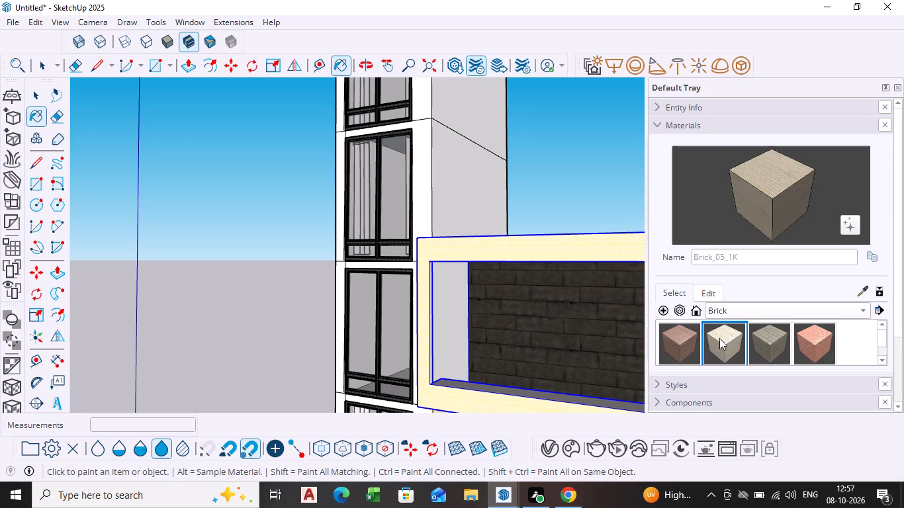
click(713, 300)
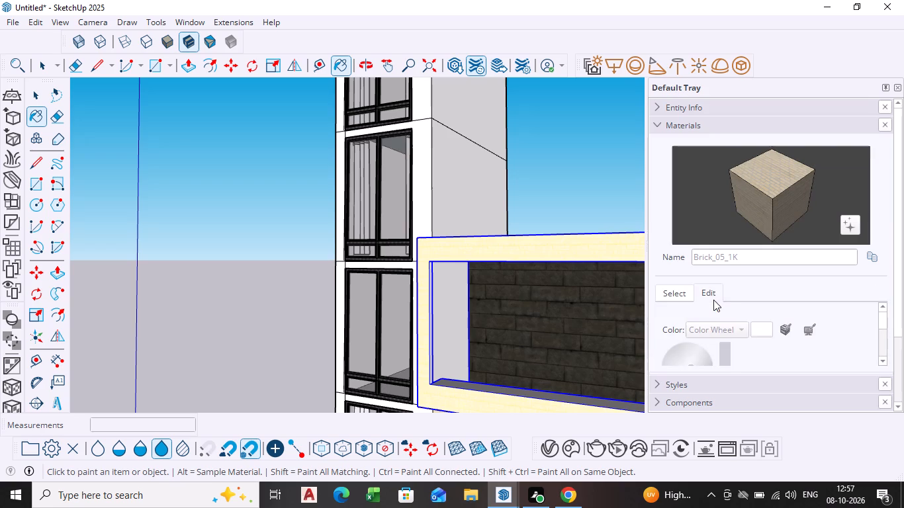
scroll(719, 331, down, 10)
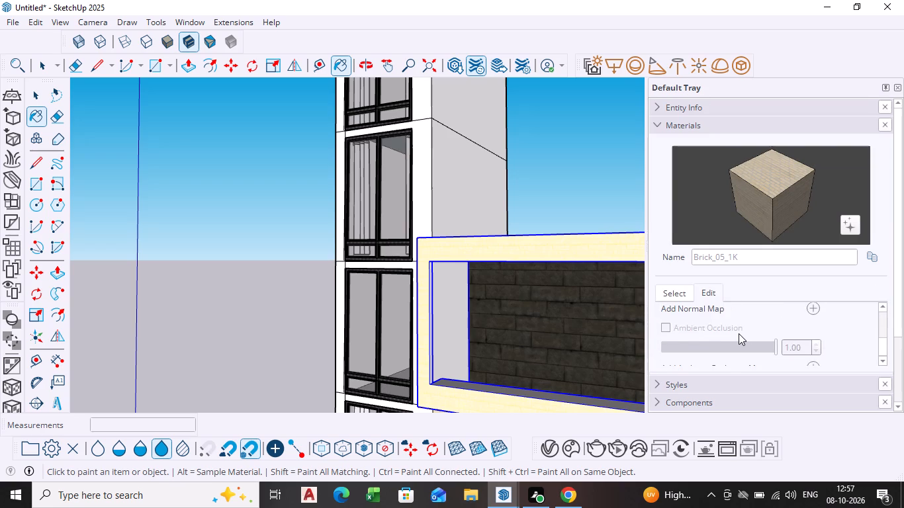
scroll(766, 345, down, 4)
key(Escape)
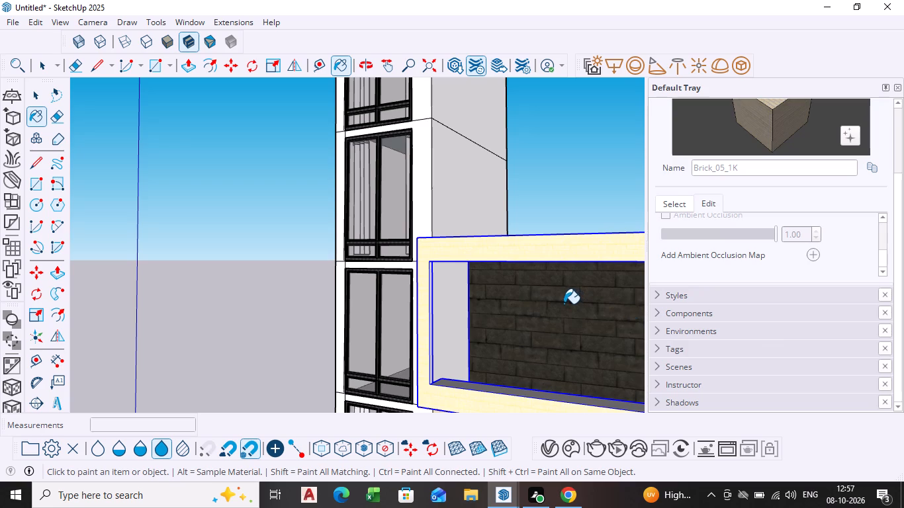
key(space)
click(216, 216)
Copy the large window of the storey below up onto the outer end of the upper storey's recessed dark brick wall.
scroll(277, 252, down, 6)
middle_drag(576, 301, 578, 302)
scroll(576, 301, down, 1)
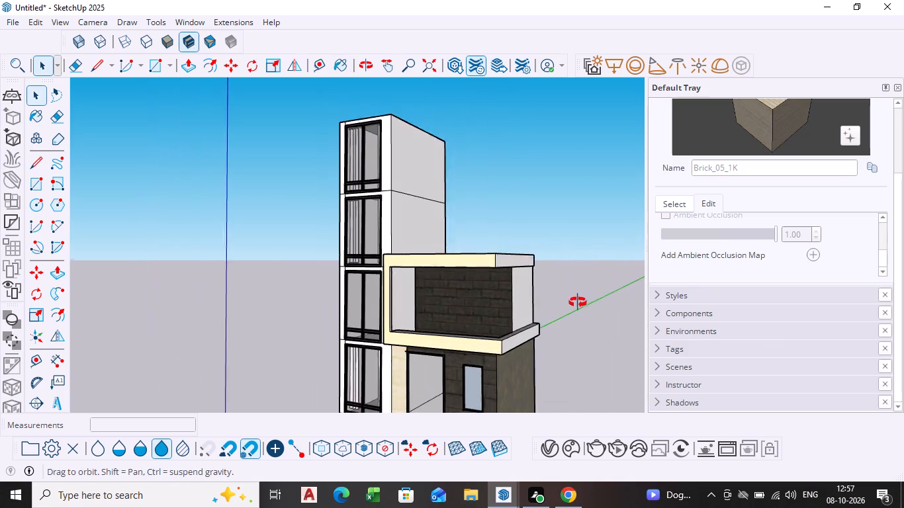
middle_drag(578, 302, 639, 326)
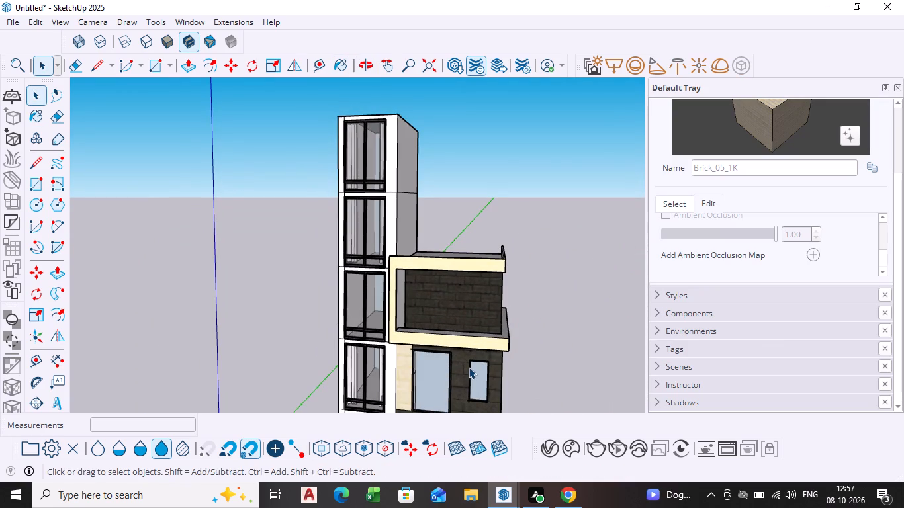
middle_drag(424, 374, 447, 351)
scroll(445, 386, up, 4)
click(445, 386)
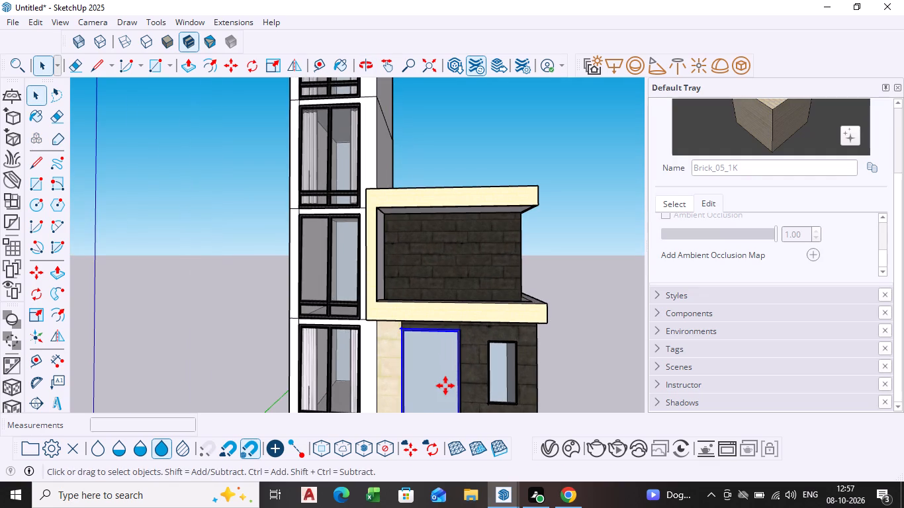
key(m)
ctrl+click(445, 386)
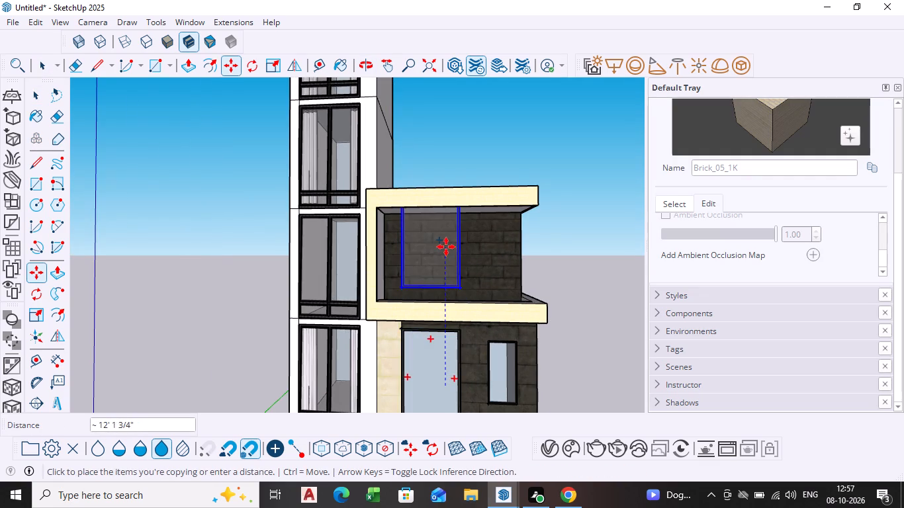
middle_drag(446, 265, 431, 325)
scroll(429, 317, up, 2)
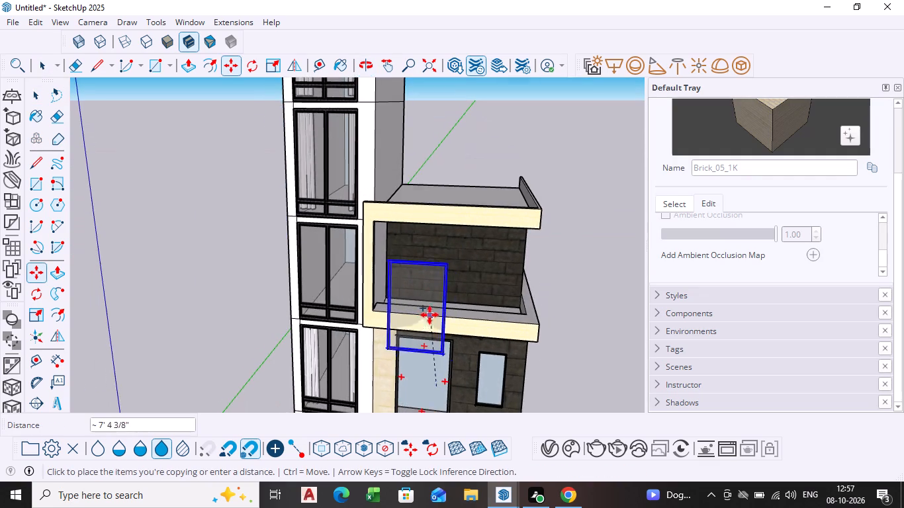
scroll(429, 315, up, 2)
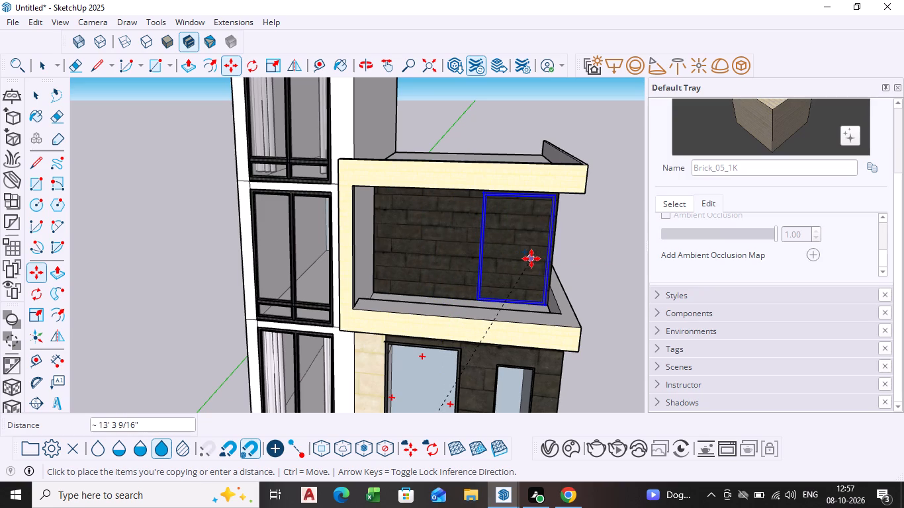
click(531, 259)
key(space)
Draw a rectangle about 5' 9" wide by 8' 9" high on the recessed wall beside the copied window, starting at its base.
middle_drag(481, 277, 539, 268)
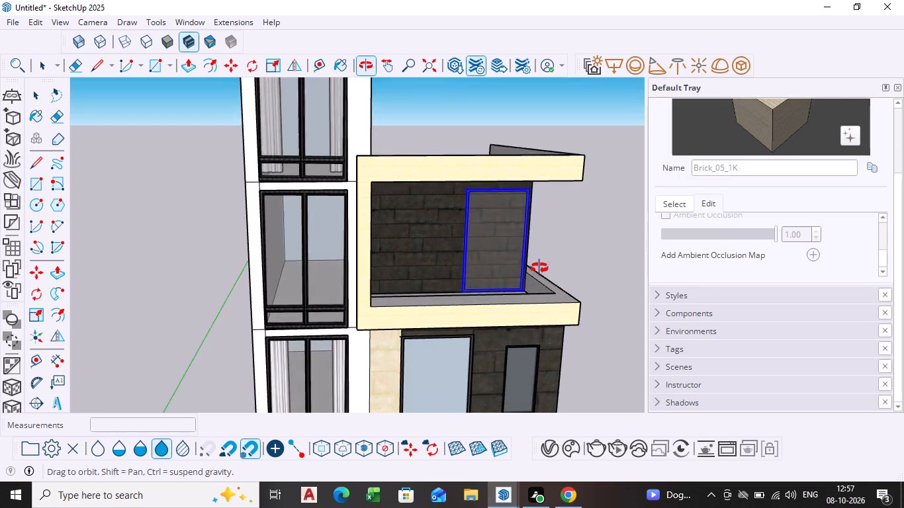
middle_drag(539, 268, 527, 261)
scroll(470, 243, up, 4)
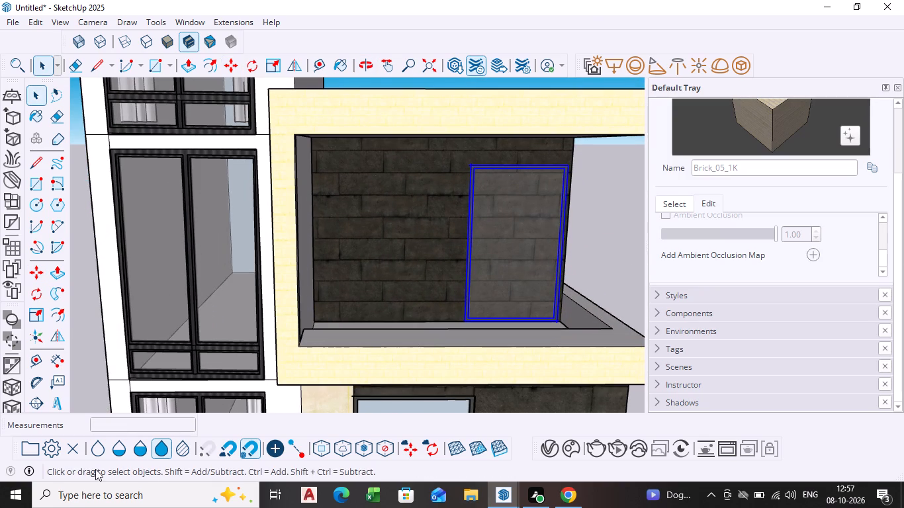
click(37, 177)
scroll(272, 318, up, 3)
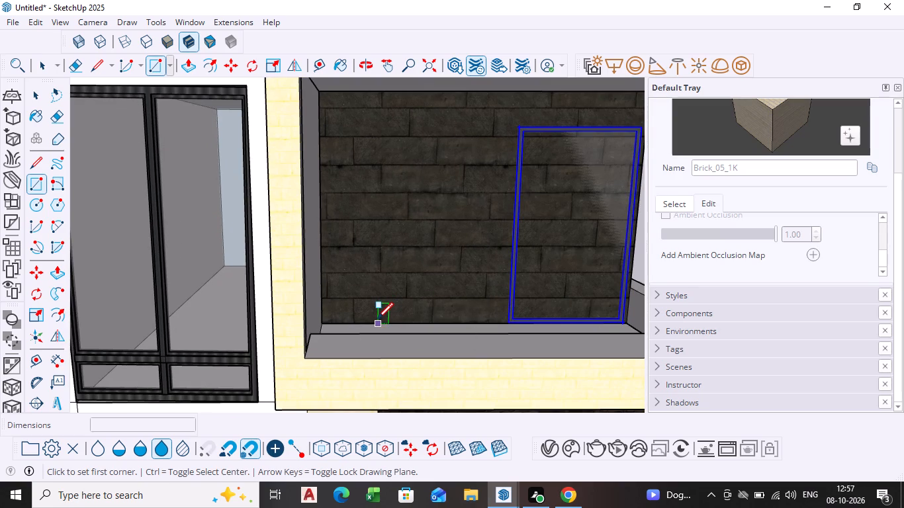
click(373, 320)
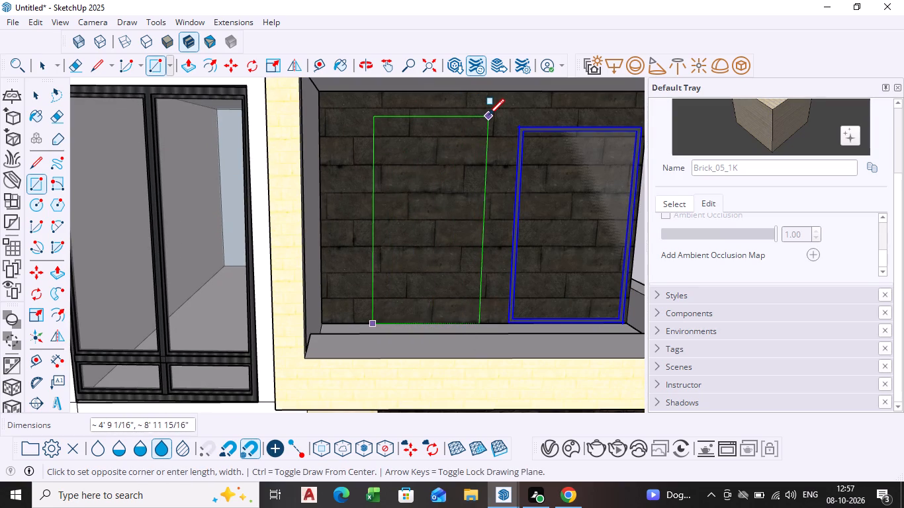
scroll(496, 124, down, 2)
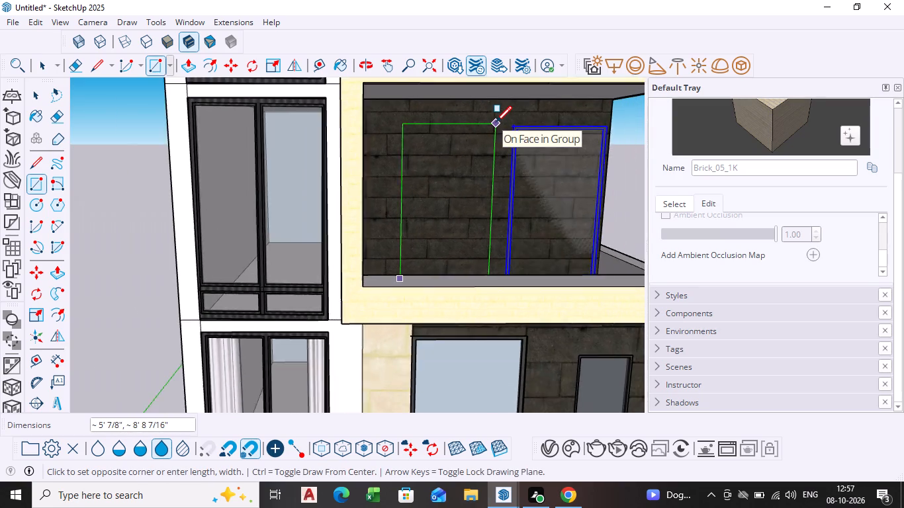
scroll(496, 124, down, 2)
shift+middle_drag(496, 124, 486, 111)
scroll(486, 111, up, 1)
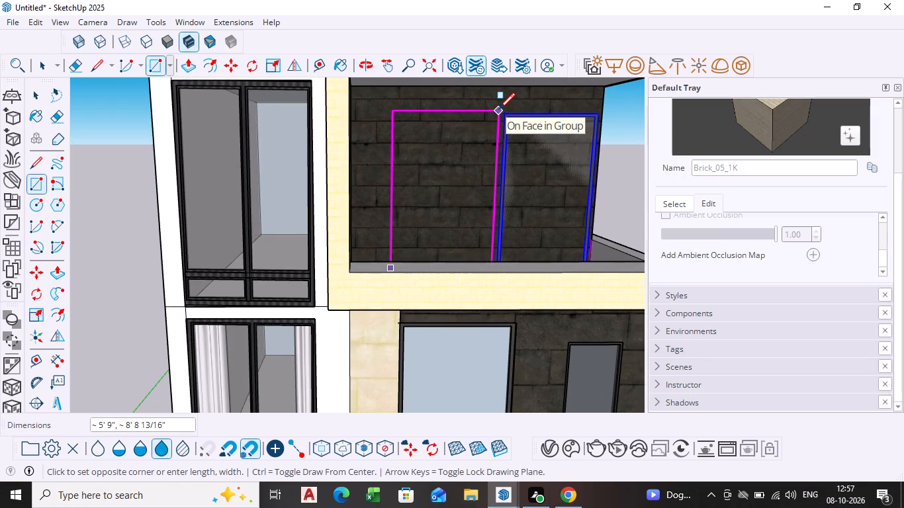
click(499, 110)
key(space)
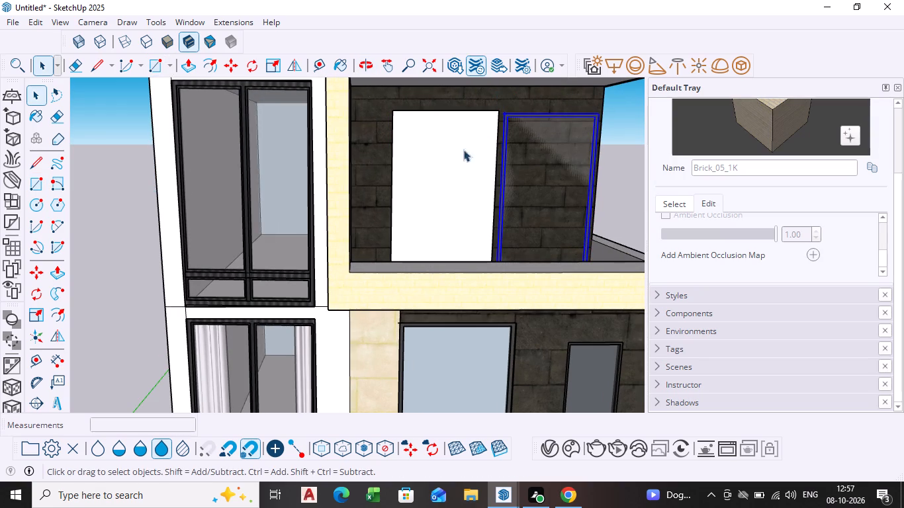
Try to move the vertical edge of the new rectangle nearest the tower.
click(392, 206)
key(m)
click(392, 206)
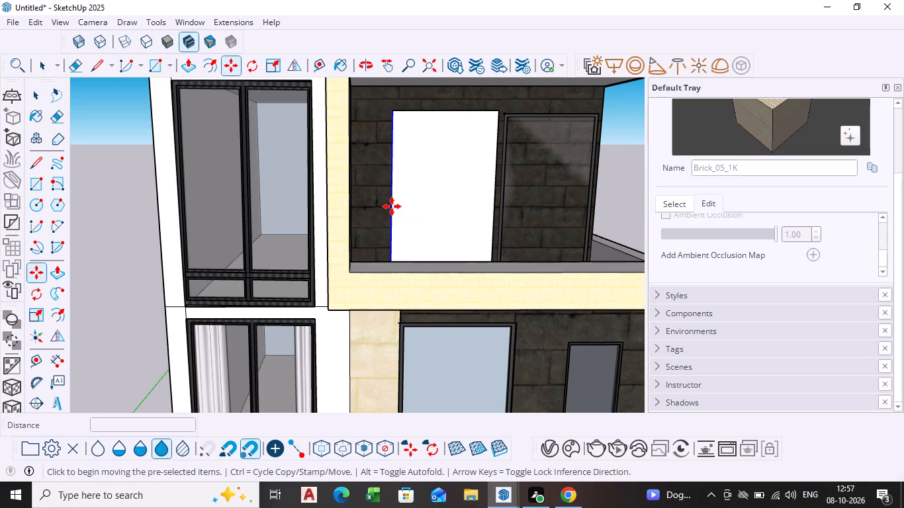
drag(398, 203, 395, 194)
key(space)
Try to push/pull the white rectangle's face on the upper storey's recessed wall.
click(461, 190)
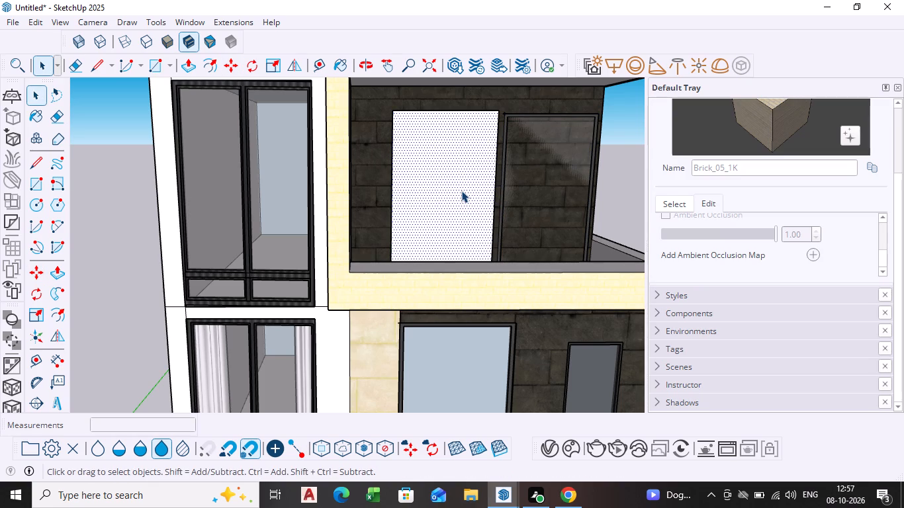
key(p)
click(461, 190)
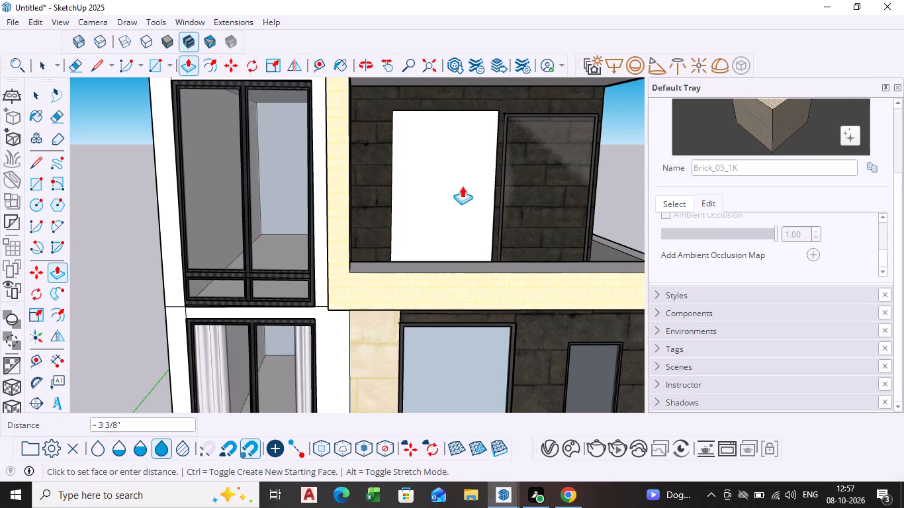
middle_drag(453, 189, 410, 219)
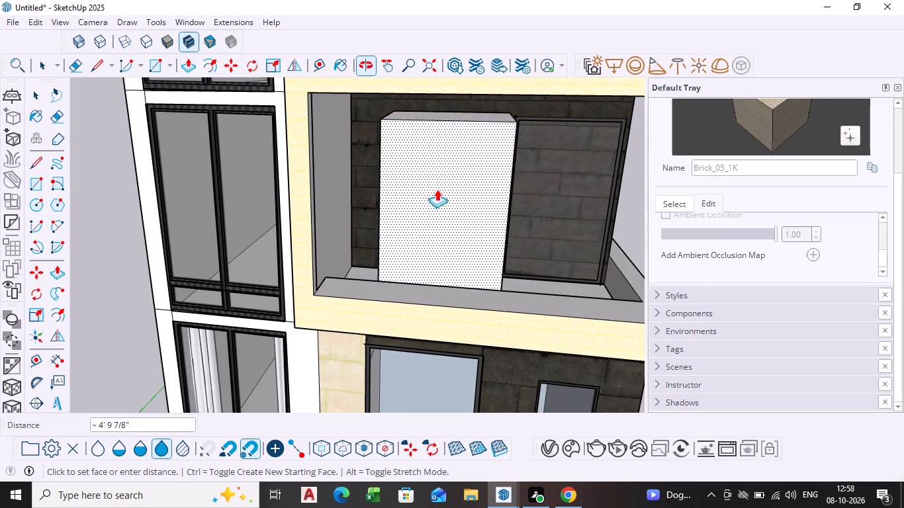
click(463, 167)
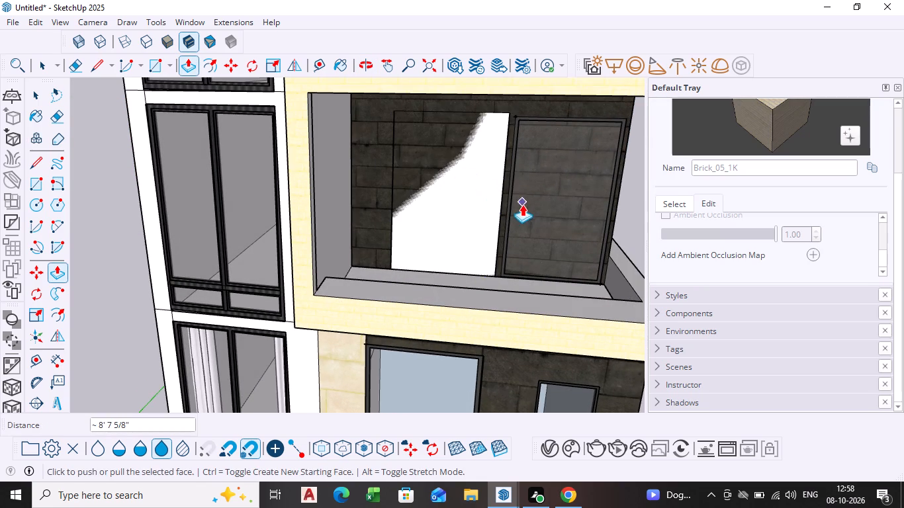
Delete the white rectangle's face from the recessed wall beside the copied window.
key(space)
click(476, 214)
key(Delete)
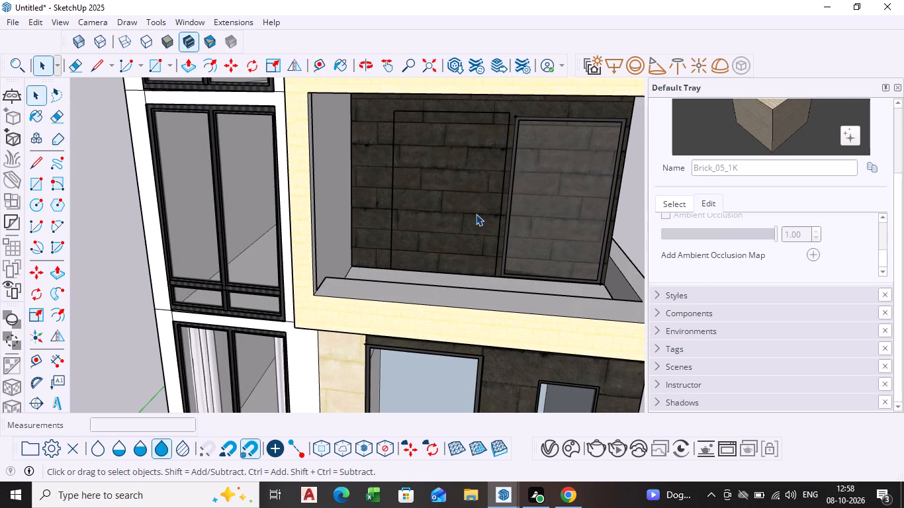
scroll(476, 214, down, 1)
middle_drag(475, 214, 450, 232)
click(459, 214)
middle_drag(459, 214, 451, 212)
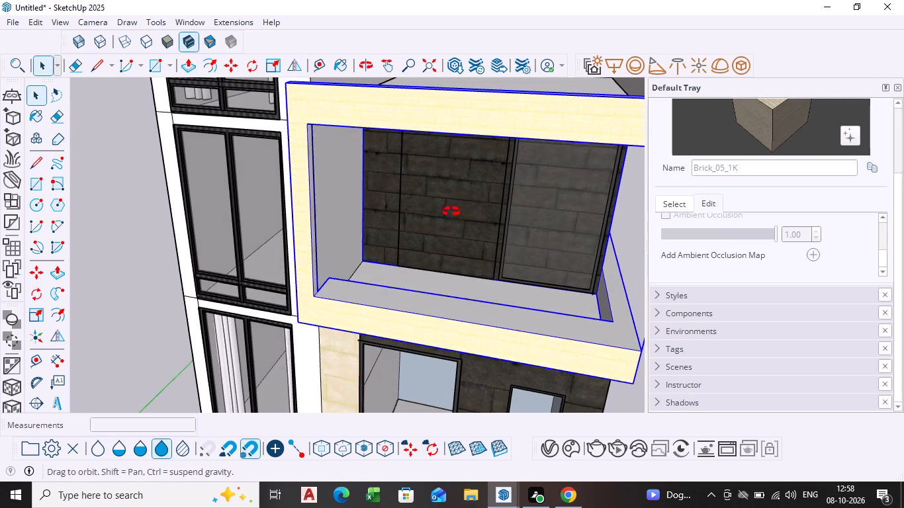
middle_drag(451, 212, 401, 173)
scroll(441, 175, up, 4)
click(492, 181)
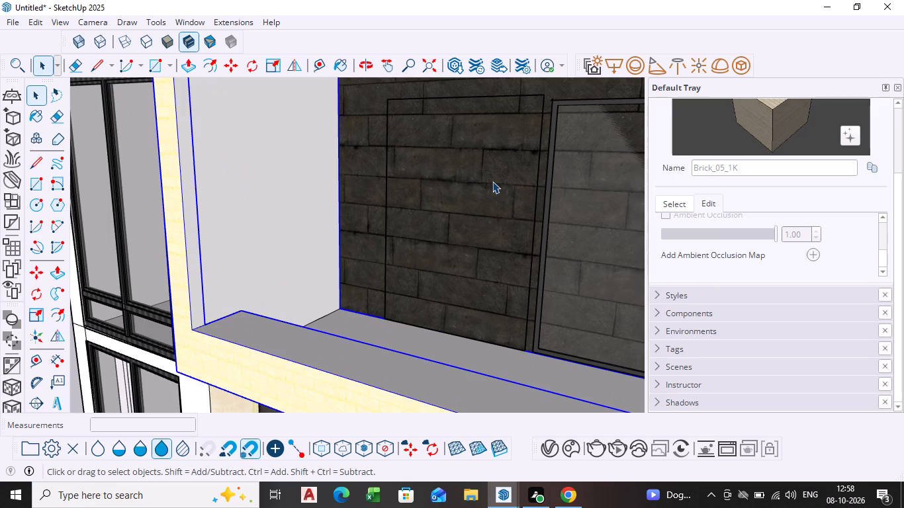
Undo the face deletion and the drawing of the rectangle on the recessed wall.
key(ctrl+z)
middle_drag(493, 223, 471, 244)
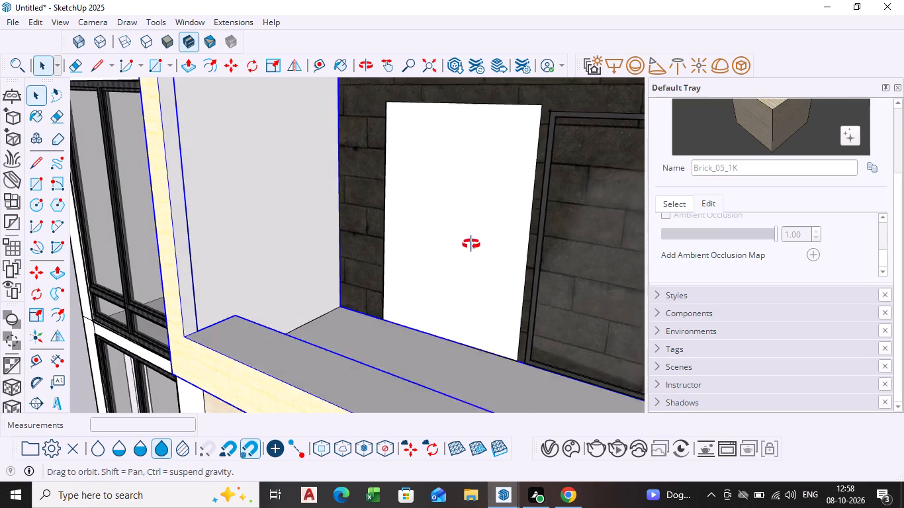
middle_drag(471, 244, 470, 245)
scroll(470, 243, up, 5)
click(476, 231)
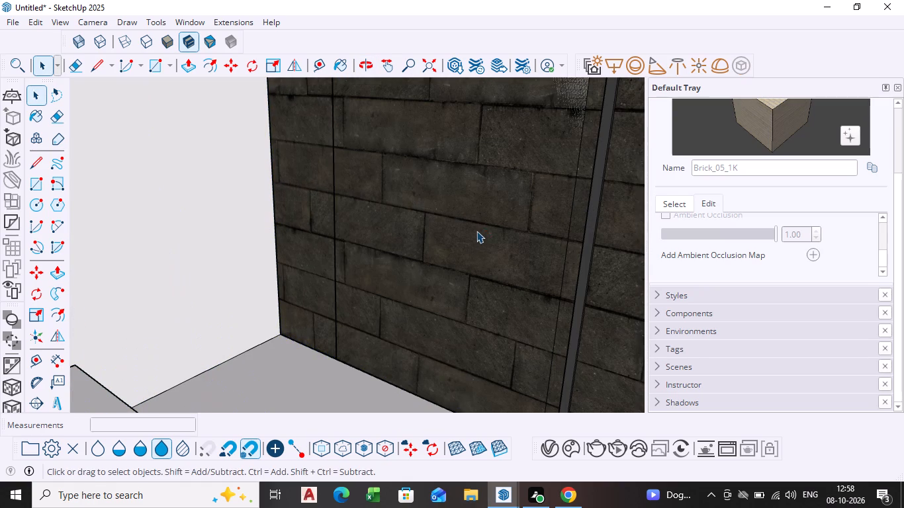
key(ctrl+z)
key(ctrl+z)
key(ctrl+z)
Inside the upper storey's group, draw a rectangle about 5' wide by 8' 4" high on the recessed brick wall, starting at its base.
triple_click(500, 235)
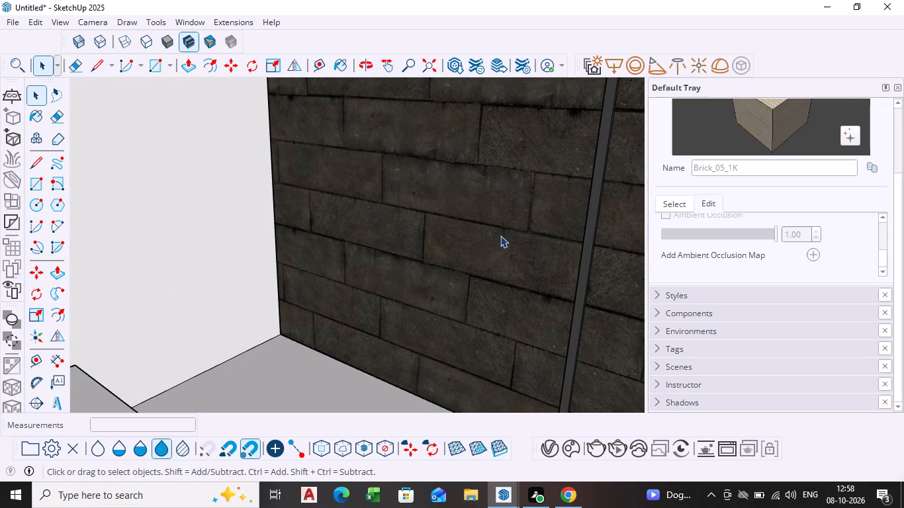
triple_click(500, 235)
double_click(500, 235)
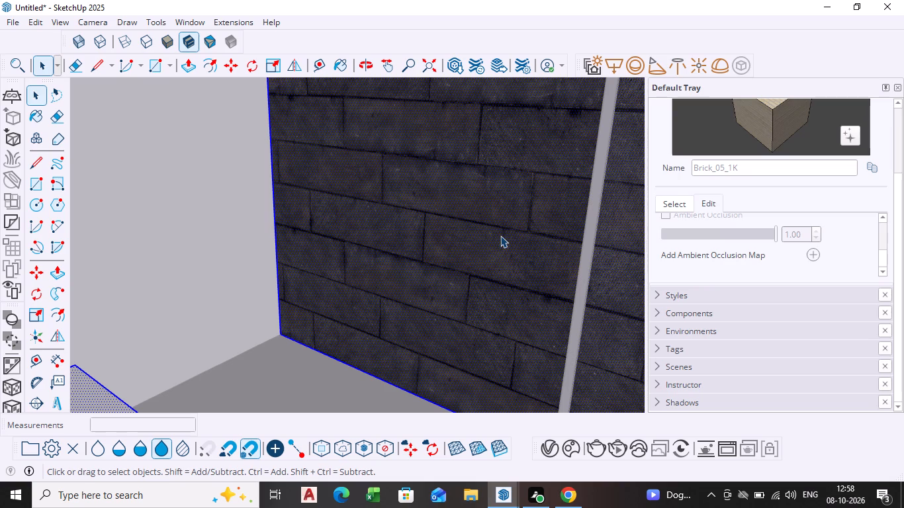
click(500, 235)
scroll(500, 235, down, 6)
middle_drag(500, 239, 504, 271)
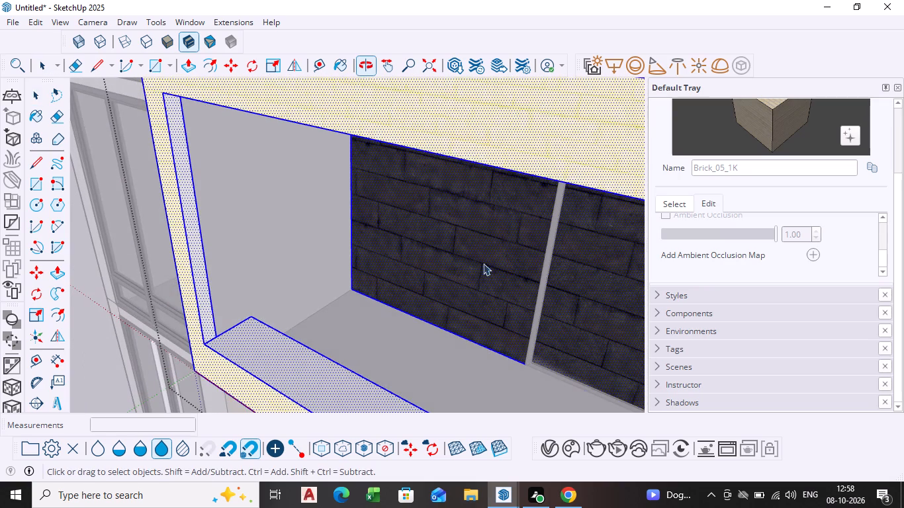
click(435, 244)
middle_drag(435, 244, 560, 203)
click(39, 182)
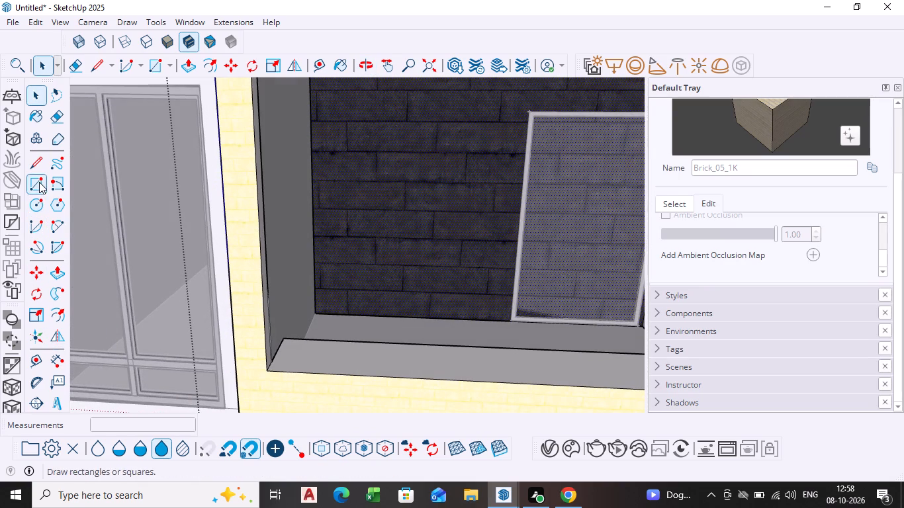
scroll(429, 323, up, 3)
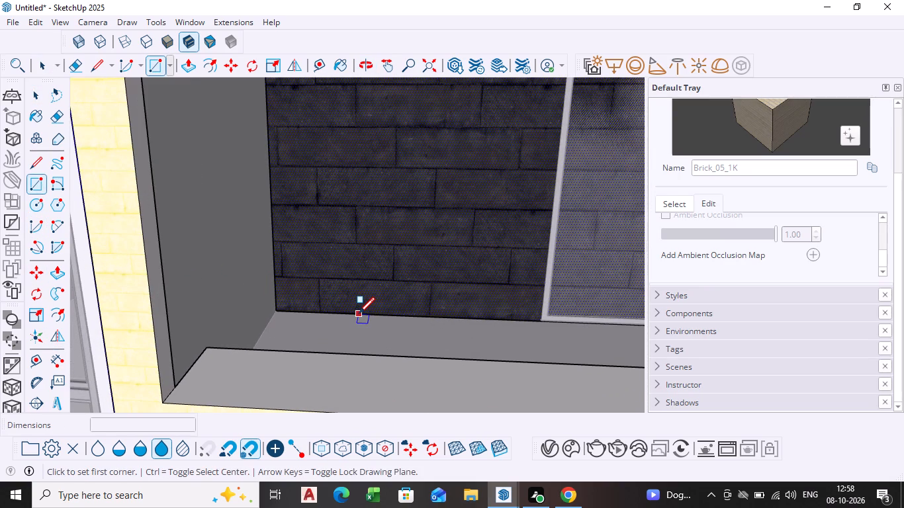
scroll(359, 315, down, 10)
middle_drag(363, 328, 363, 308)
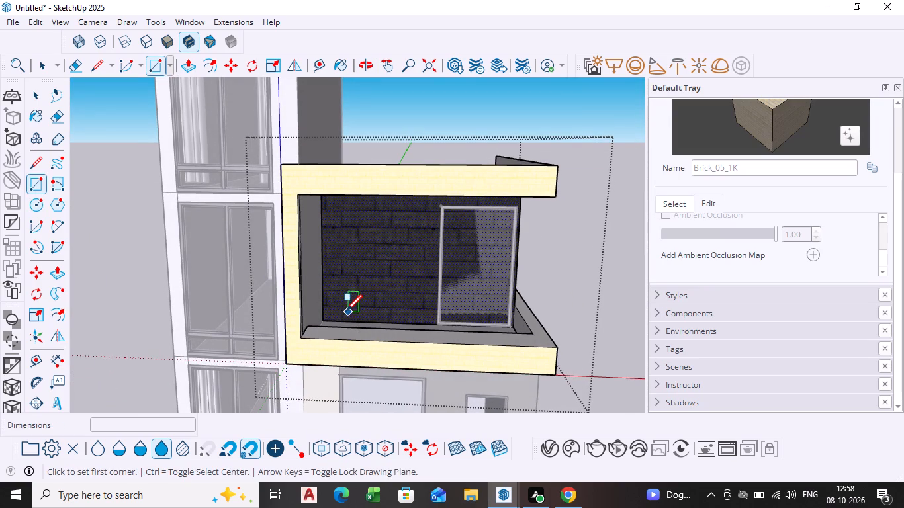
click(349, 318)
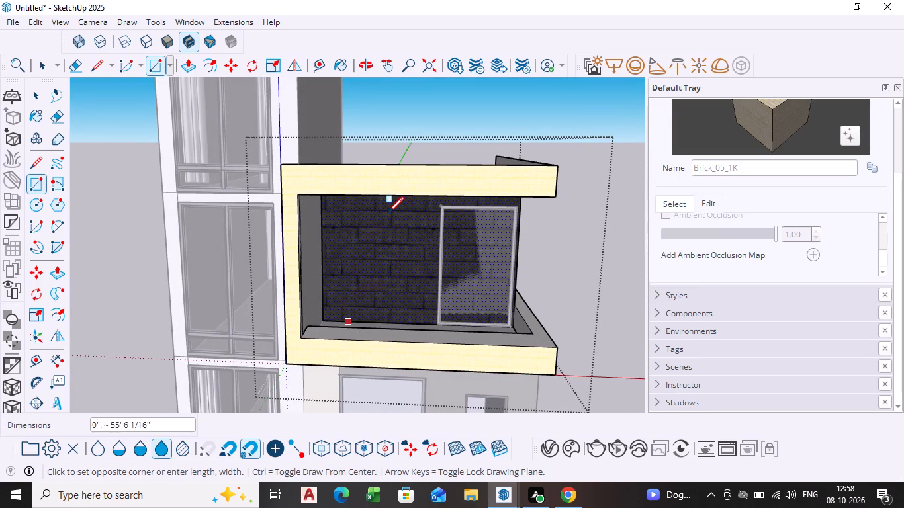
click(421, 208)
key(space)
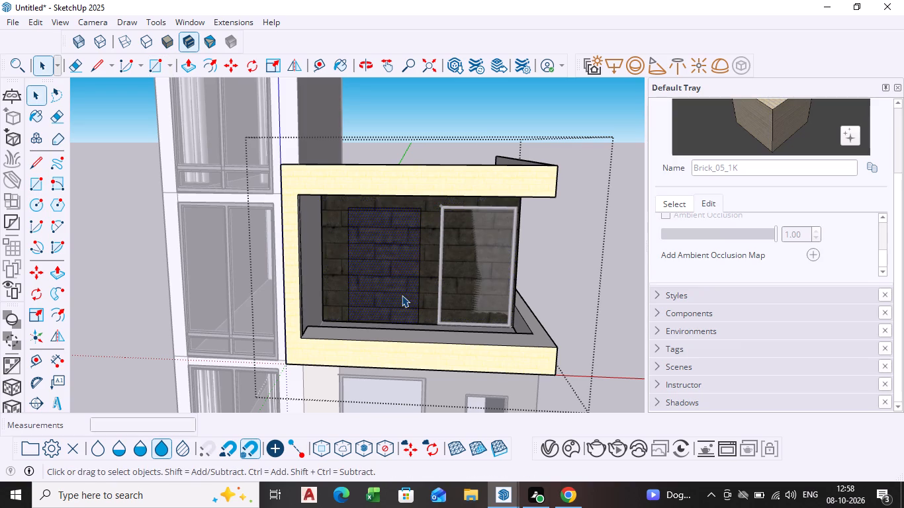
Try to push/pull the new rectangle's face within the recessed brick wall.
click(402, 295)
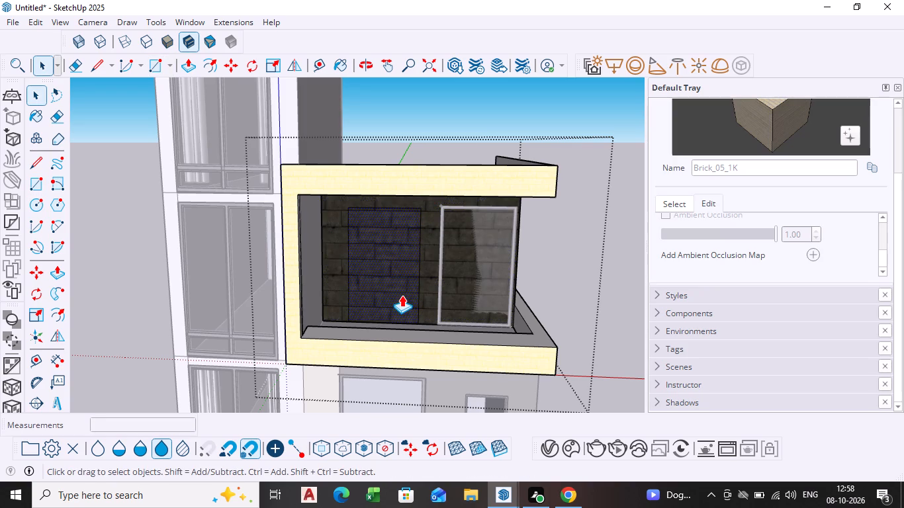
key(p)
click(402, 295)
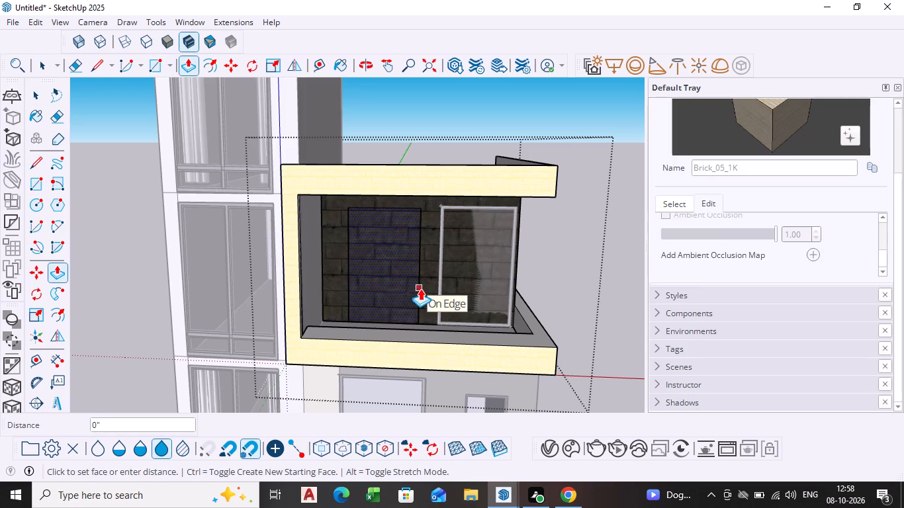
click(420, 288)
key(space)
Delete the new rectangle's face to cut an opening in the recessed brick wall, and leave the group.
click(381, 299)
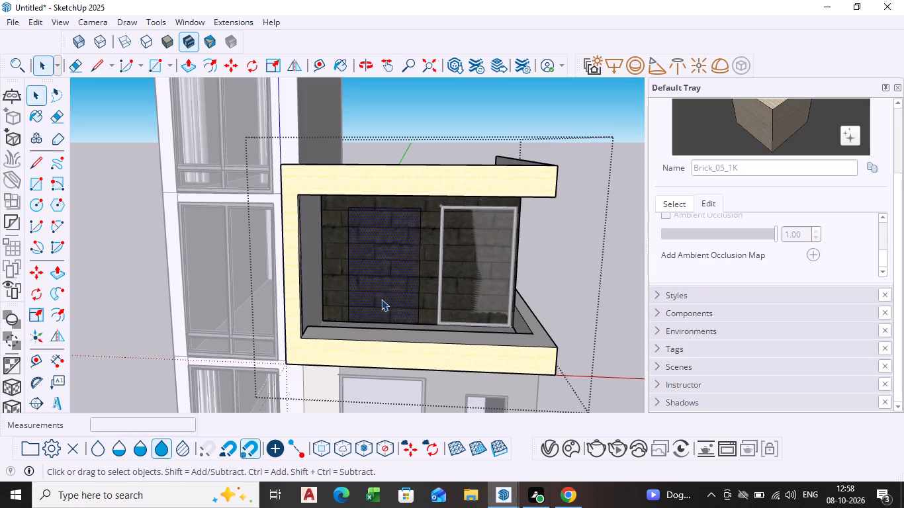
key(Delete)
middle_drag(381, 299, 438, 283)
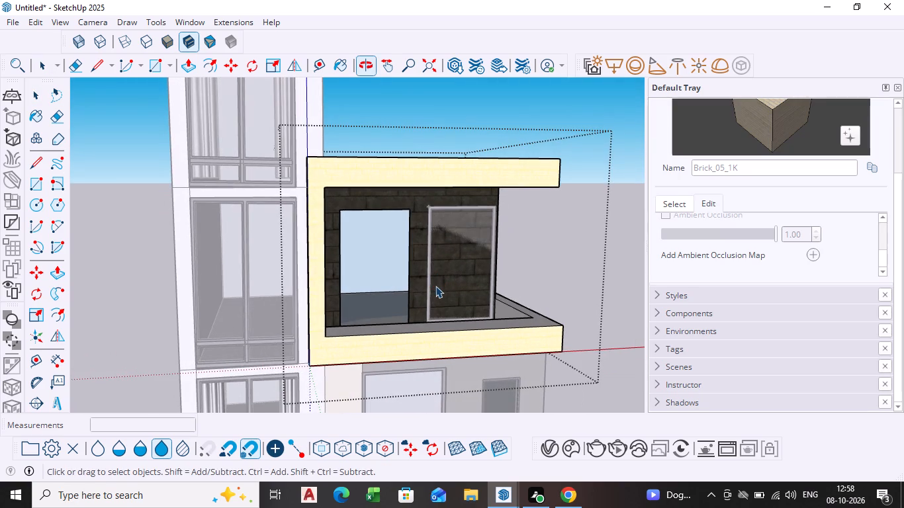
key(space)
click(562, 94)
Move the copied window from the recessed wall's outer end about 6' toward the tower, in front of the new opening.
scroll(438, 321, up, 3)
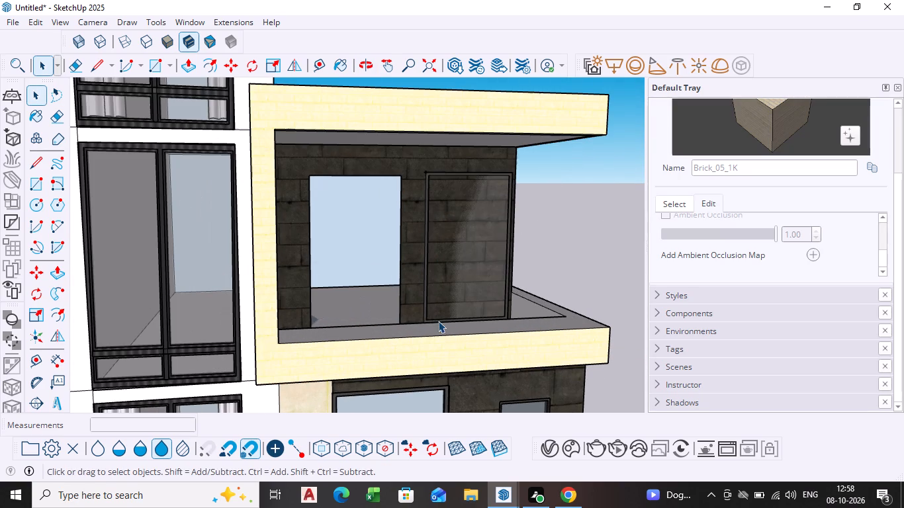
click(428, 318)
key(m)
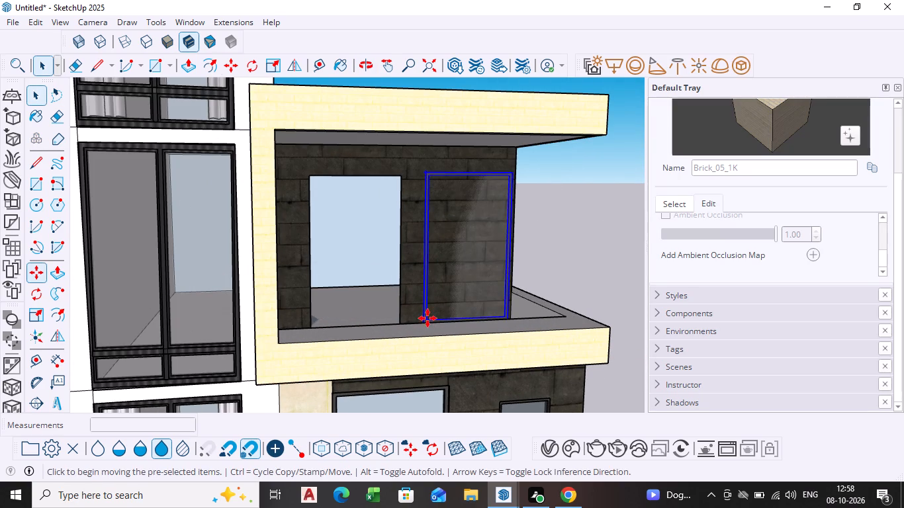
click(425, 318)
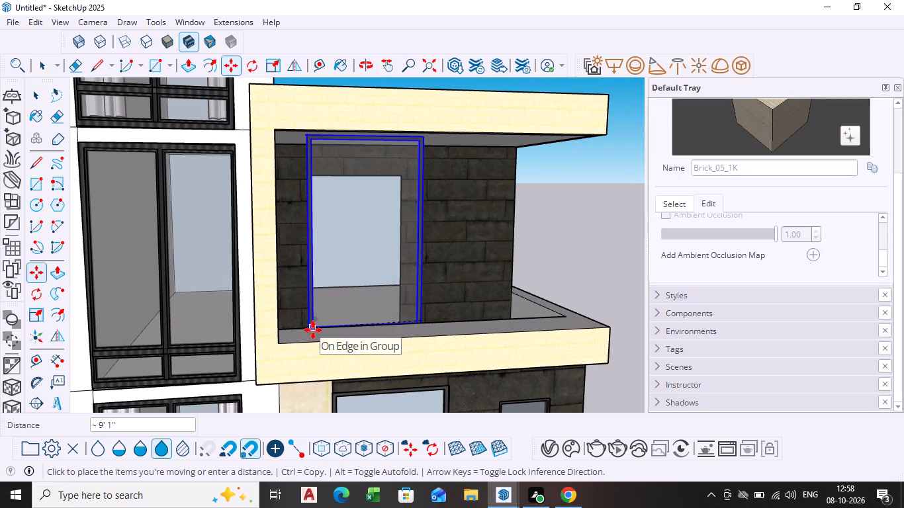
middle_drag(312, 329, 334, 366)
scroll(312, 329, down, 1)
scroll(304, 341, up, 5)
middle_drag(303, 341, 312, 343)
scroll(310, 341, up, 10)
middle_drag(293, 298, 245, 327)
scroll(285, 298, up, 5)
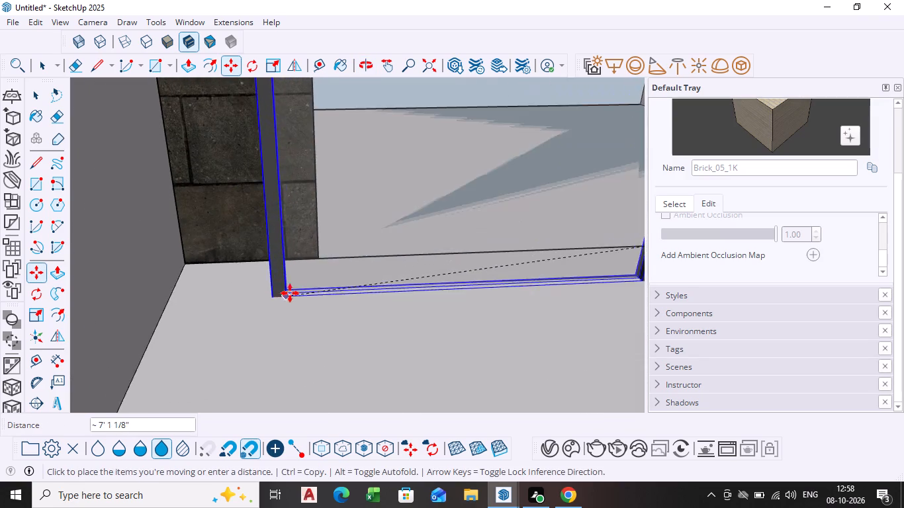
middle_drag(294, 291, 349, 284)
scroll(334, 270, up, 4)
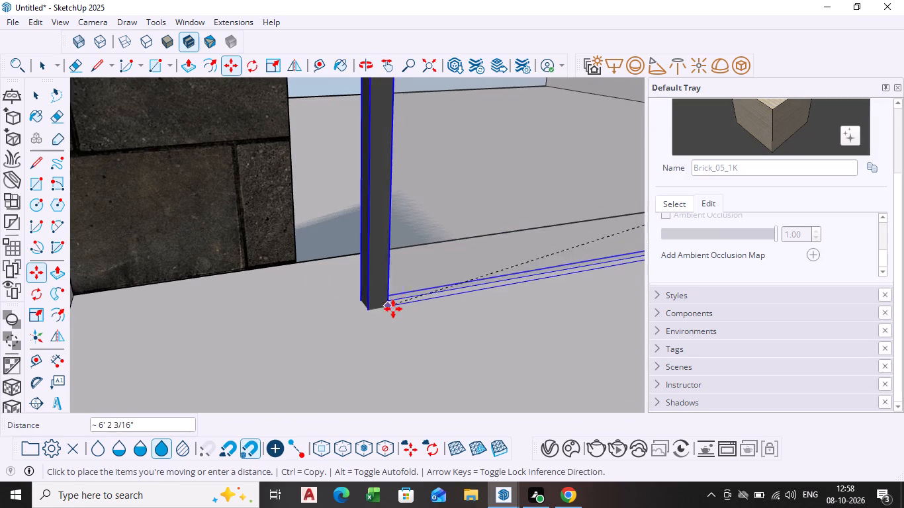
click(396, 310)
key(space)
Examine the floor and wall faces inside the upper storey's group around the opening and the moved window.
click(319, 228)
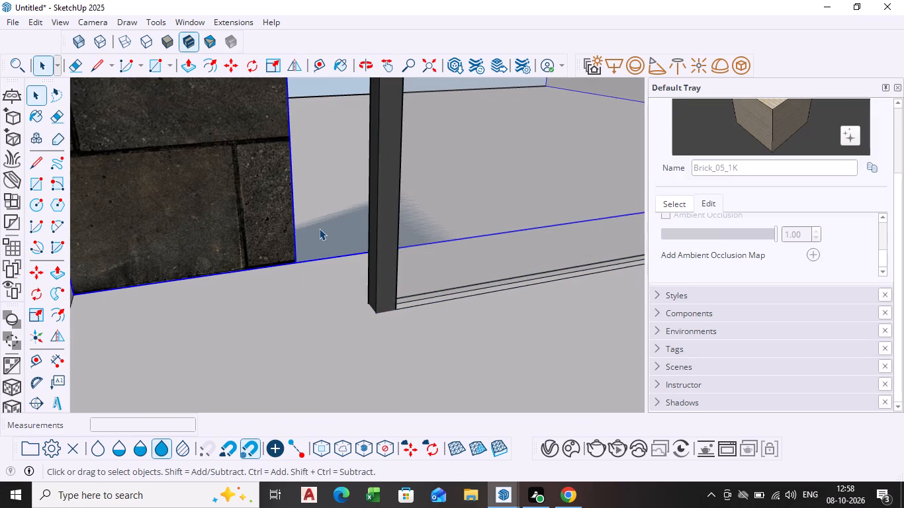
triple_click(319, 228)
click(319, 228)
click(319, 228)
click(319, 228)
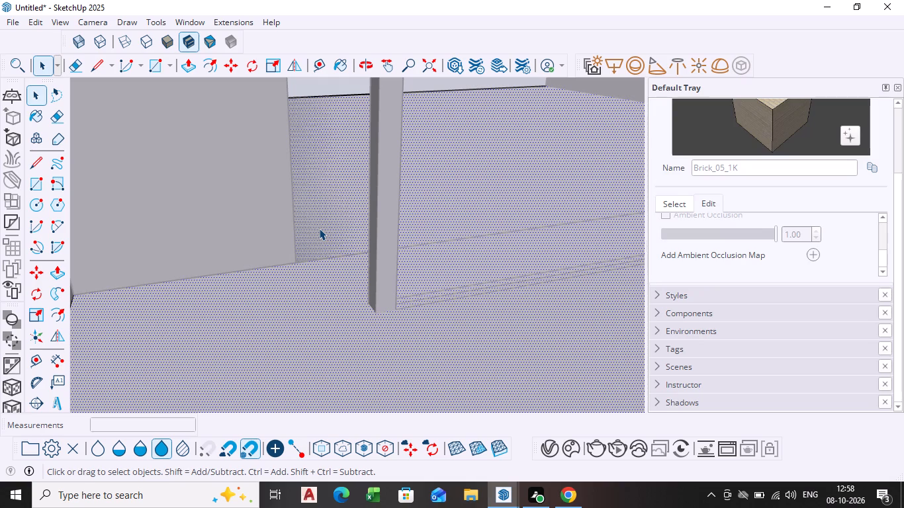
click(319, 228)
double_click(319, 228)
scroll(323, 216, up, 5)
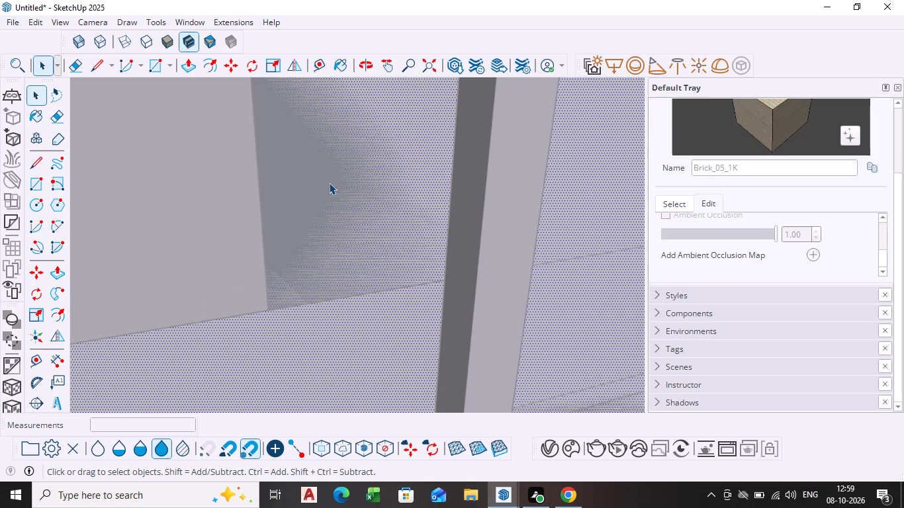
click(329, 183)
double_click(329, 183)
scroll(329, 183, down, 6)
click(291, 388)
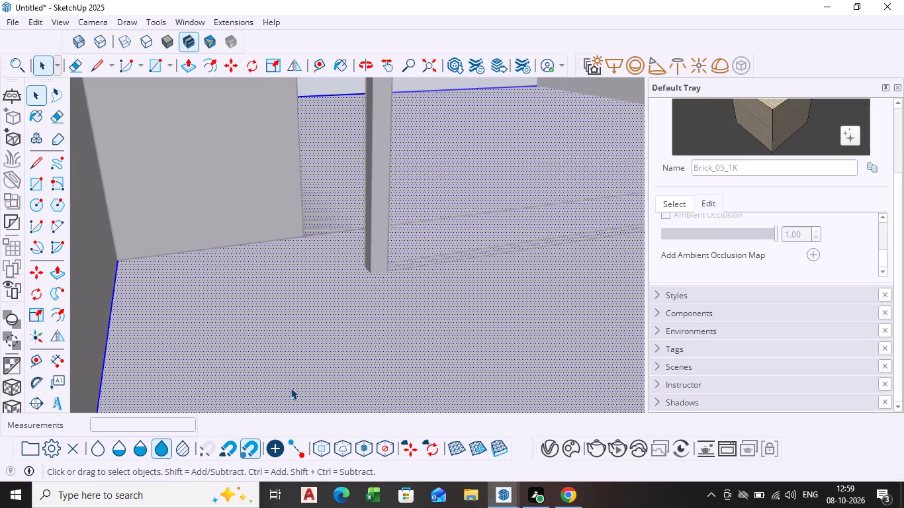
scroll(294, 369, down, 13)
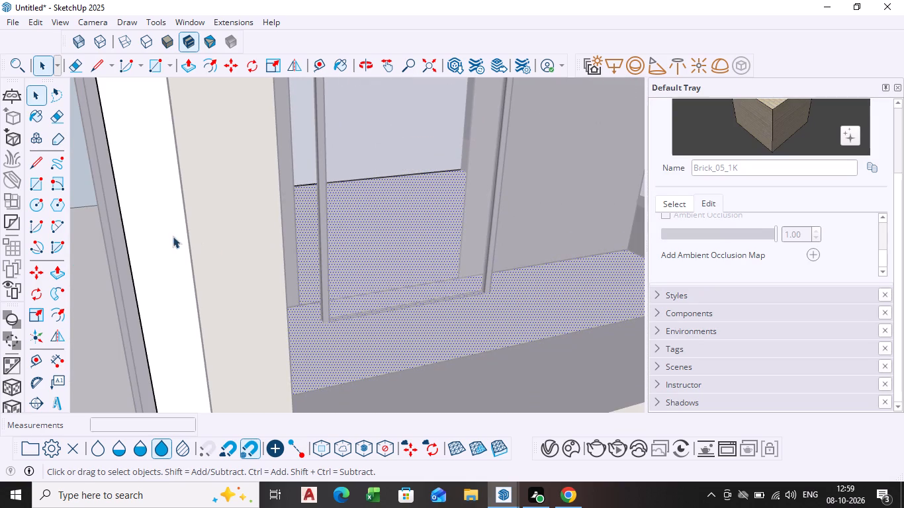
click(132, 255)
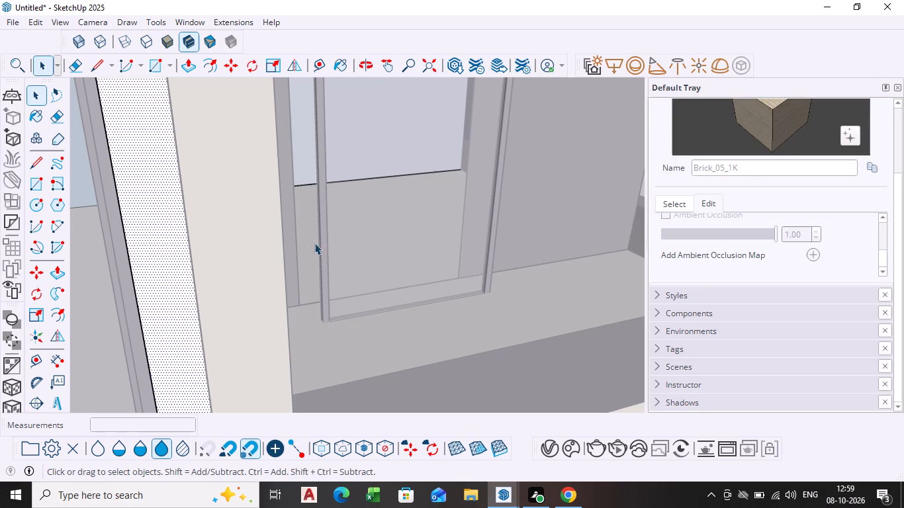
click(322, 314)
scroll(376, 334, down, 6)
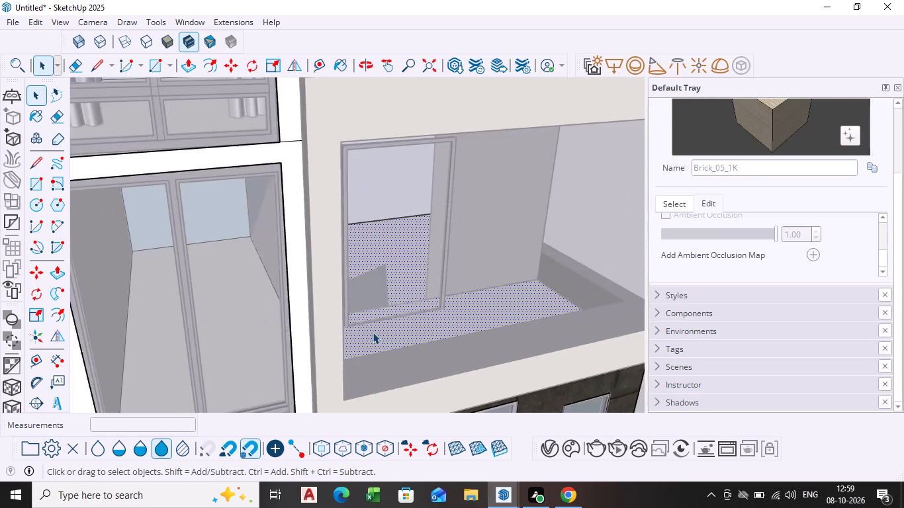
scroll(373, 332, down, 7)
click(555, 158)
scroll(402, 325, up, 5)
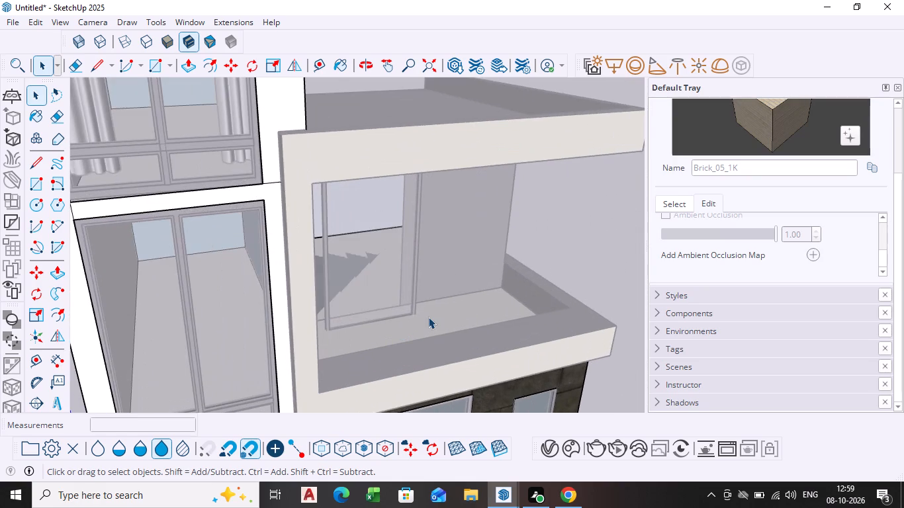
scroll(428, 317, down, 6)
click(633, 190)
middle_drag(376, 329, 373, 327)
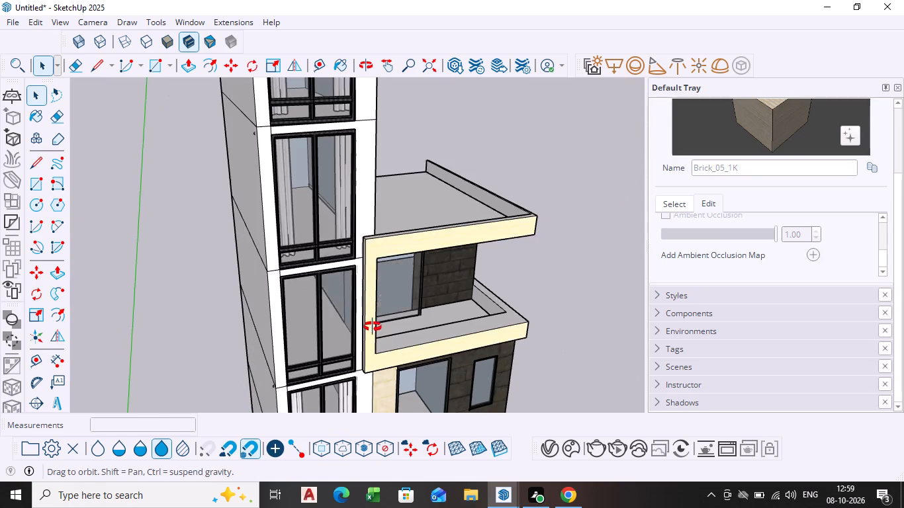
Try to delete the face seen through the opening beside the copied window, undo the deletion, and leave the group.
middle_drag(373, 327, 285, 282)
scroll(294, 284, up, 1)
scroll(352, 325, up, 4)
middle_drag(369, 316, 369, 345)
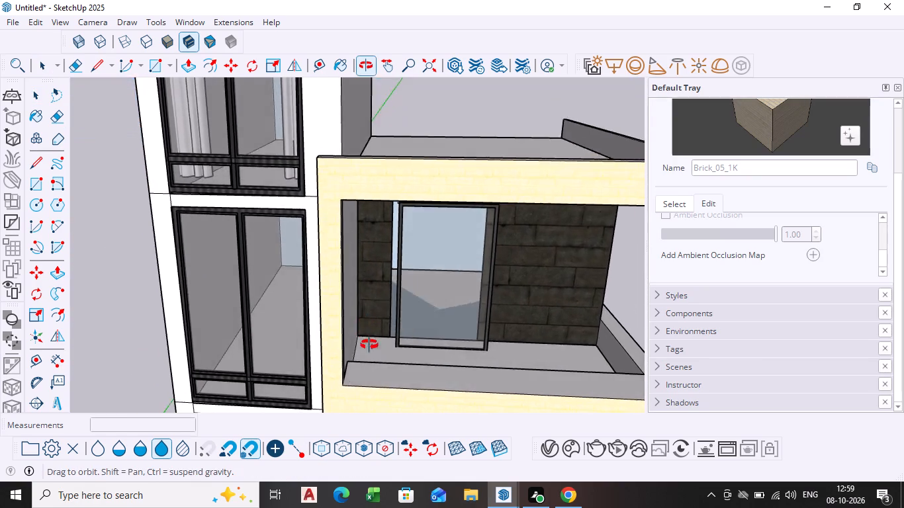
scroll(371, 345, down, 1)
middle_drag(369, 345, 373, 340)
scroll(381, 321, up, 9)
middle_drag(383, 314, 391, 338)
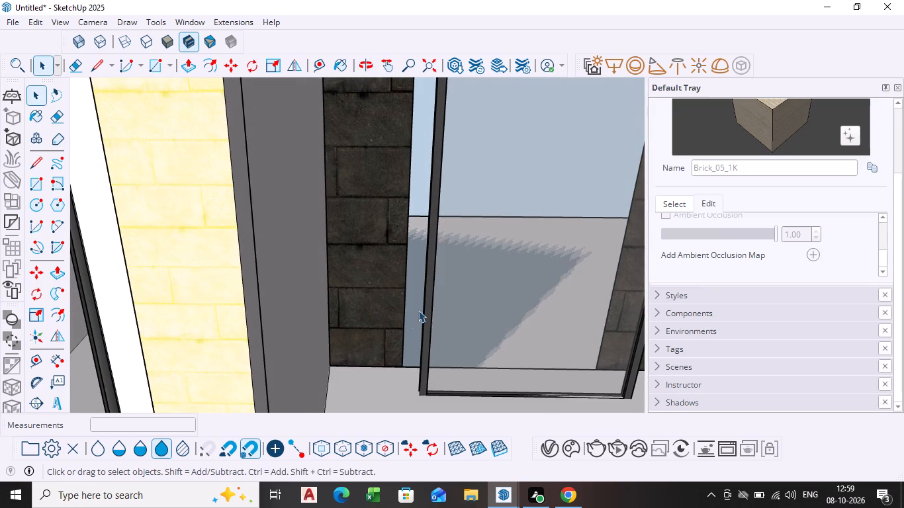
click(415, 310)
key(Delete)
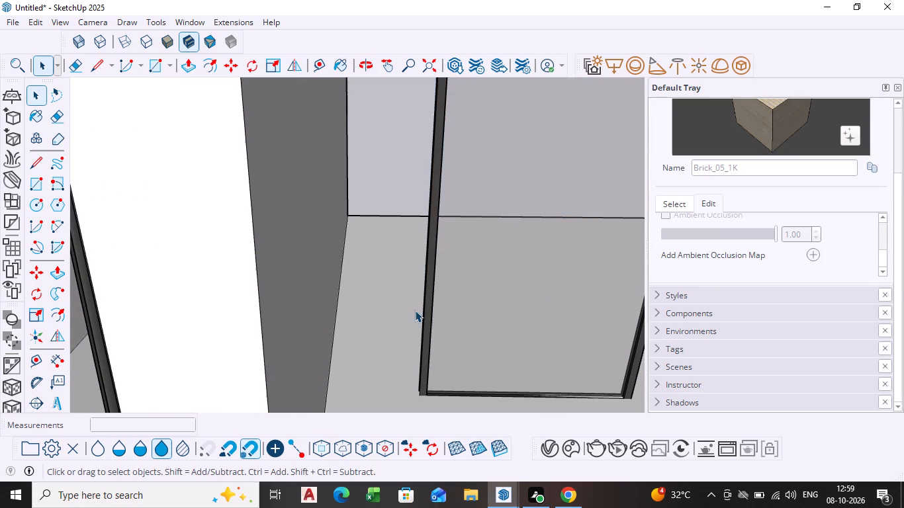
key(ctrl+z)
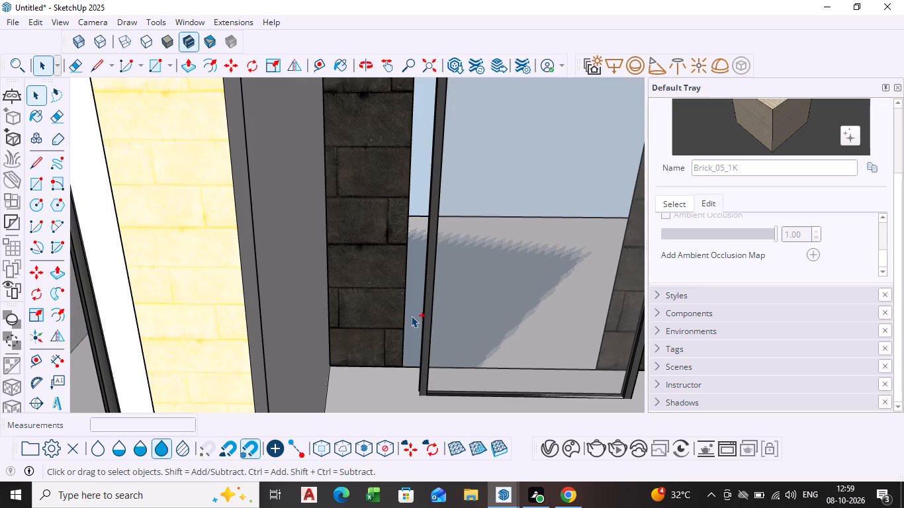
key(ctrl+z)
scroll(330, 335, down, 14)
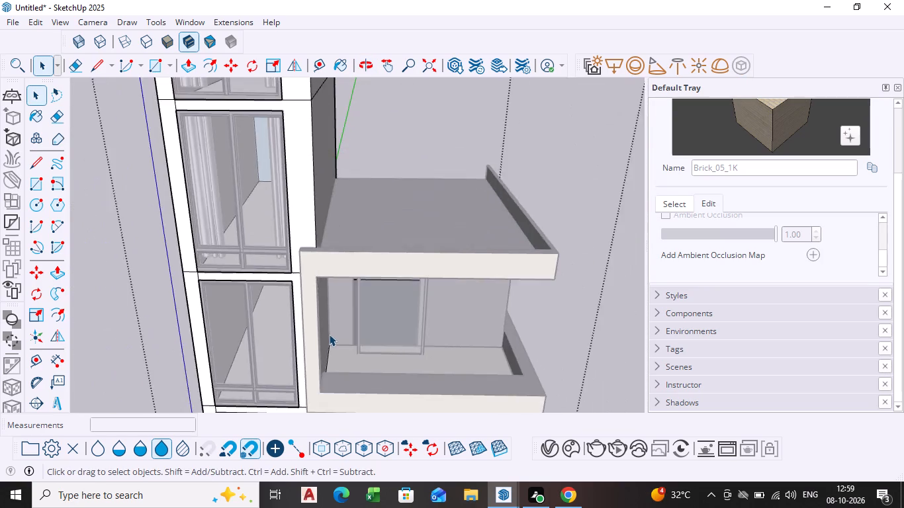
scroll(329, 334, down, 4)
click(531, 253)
Move the copied window about 1' 1/2" back into the recessed brick wall, snapping its lower corner to the opening's lower corner near the tower.
scroll(467, 298, down, 1)
middle_drag(467, 298, 465, 198)
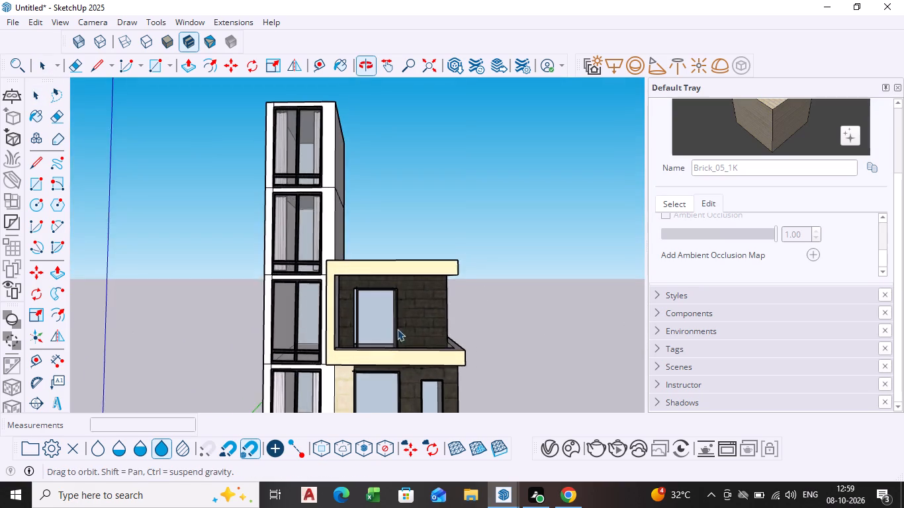
scroll(381, 329, up, 4)
middle_drag(320, 357, 318, 387)
scroll(323, 362, up, 9)
middle_drag(338, 362, 338, 364)
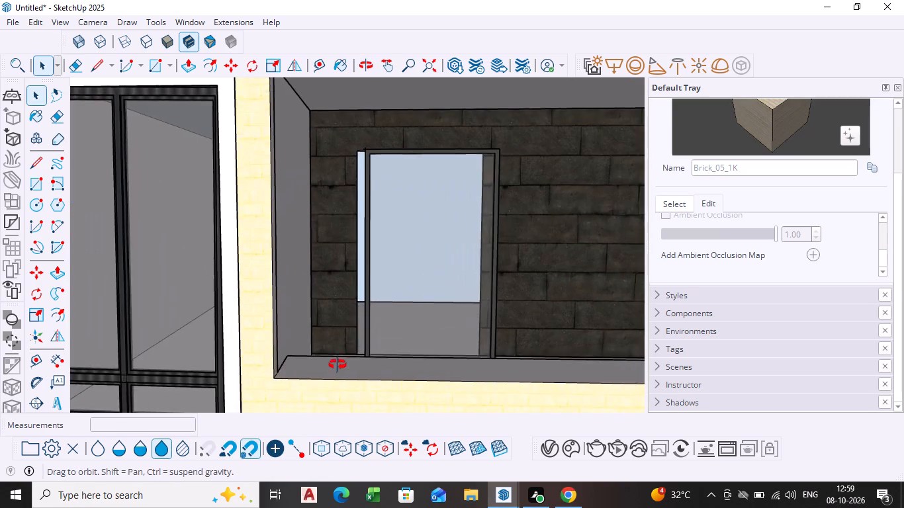
middle_drag(338, 364, 361, 393)
key(m)
scroll(359, 380, up, 4)
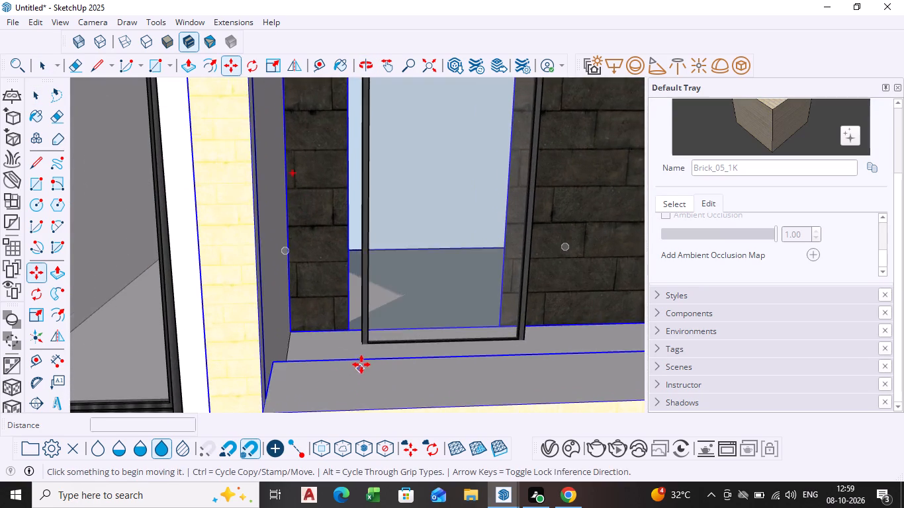
scroll(362, 364, up, 2)
click(361, 341)
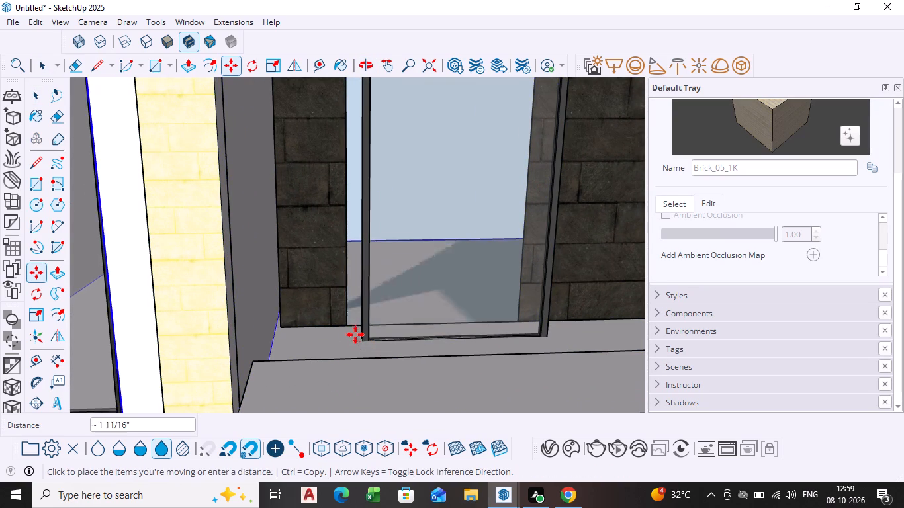
key(Escape)
scroll(369, 339, up, 4)
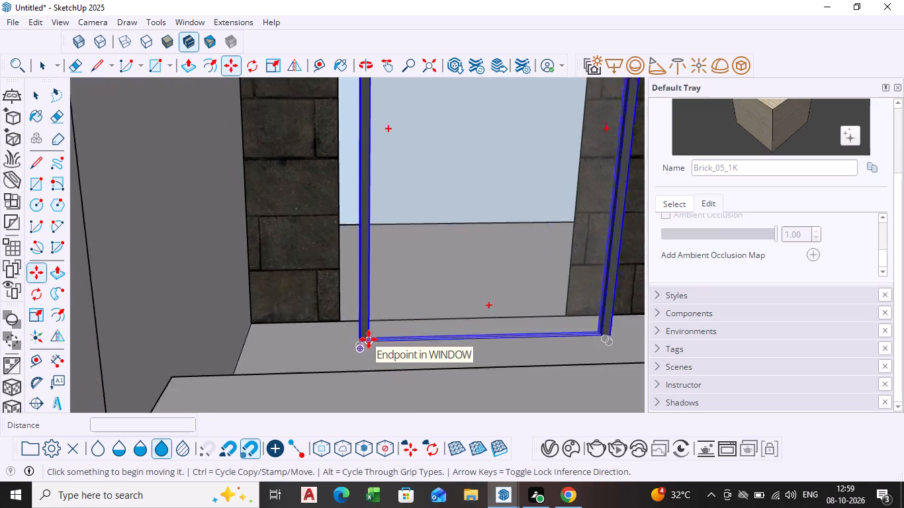
scroll(343, 343, up, 4)
middle_drag(346, 346, 433, 407)
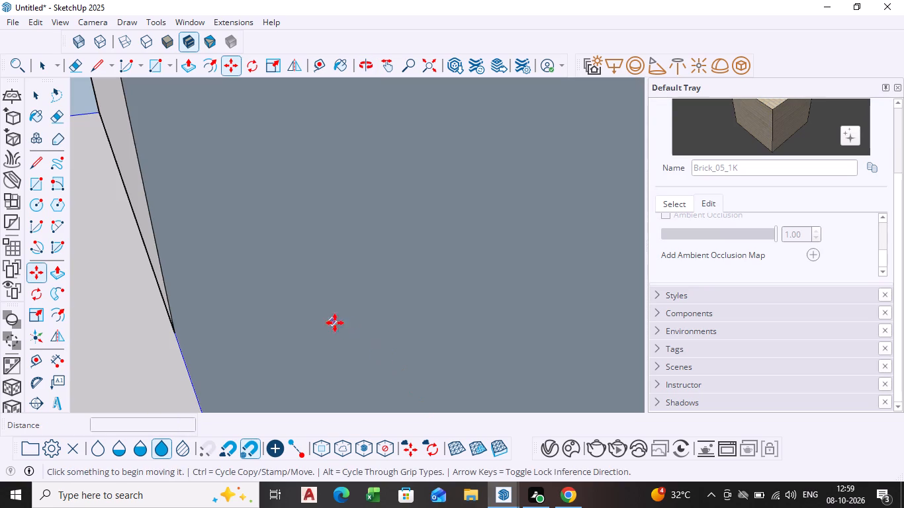
middle_drag(367, 339, 212, 316)
scroll(514, 411, down, 8)
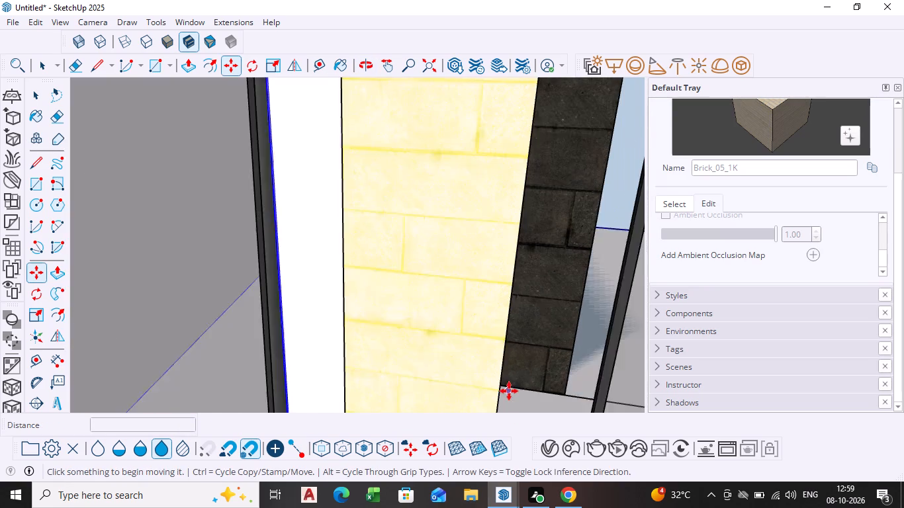
middle_drag(508, 389, 377, 307)
middle_click(434, 337)
scroll(436, 338, up, 4)
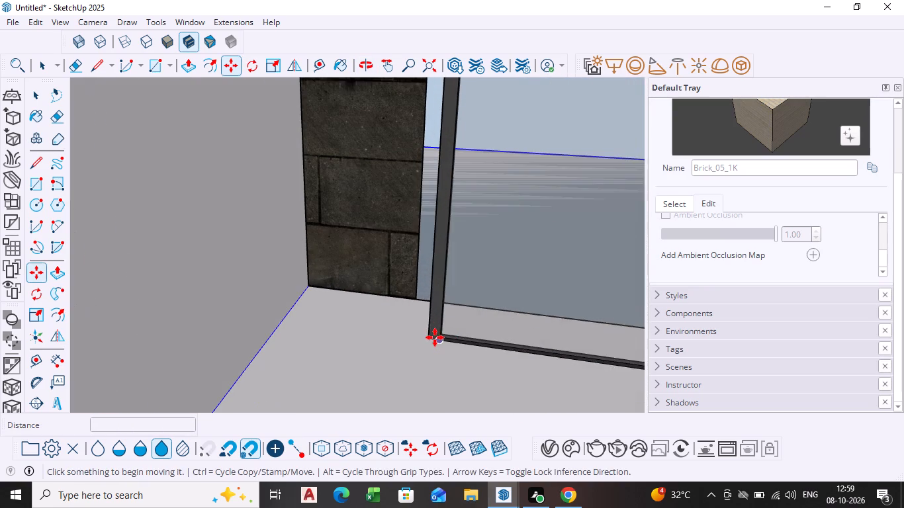
click(426, 336)
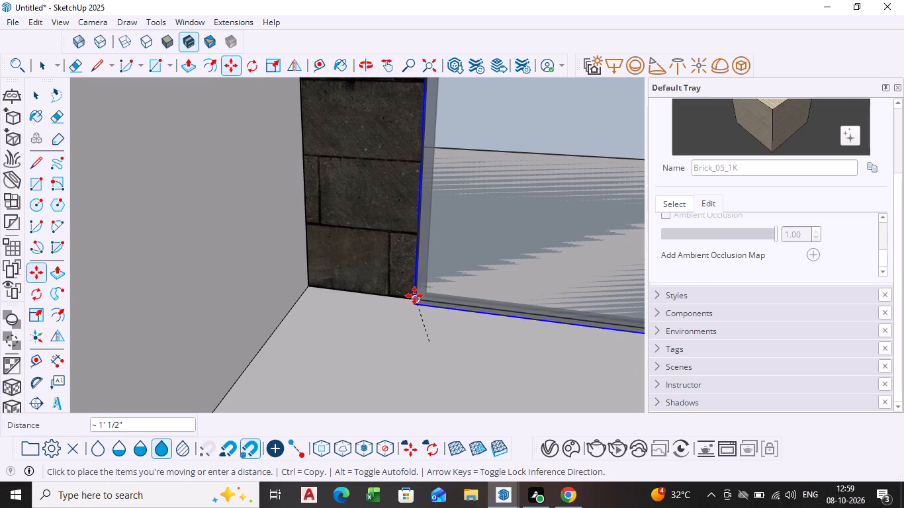
middle_drag(414, 296, 441, 330)
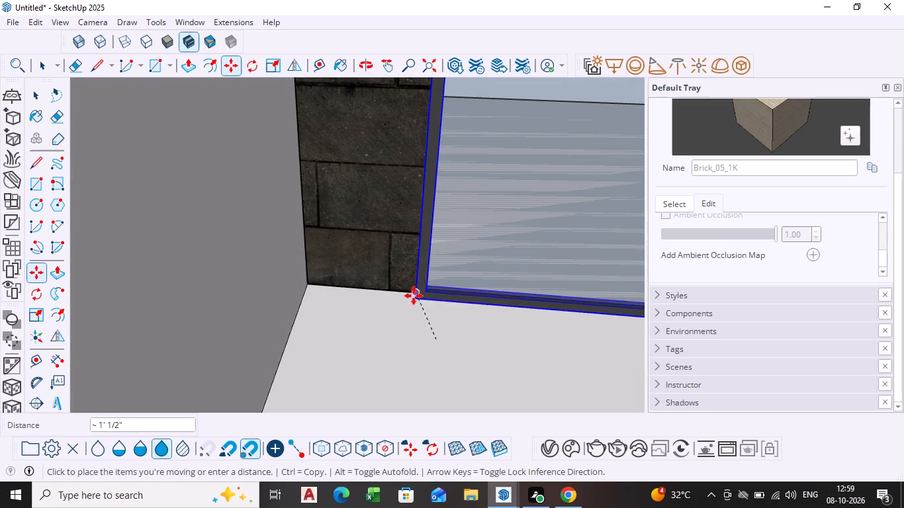
middle_drag(411, 296, 467, 332)
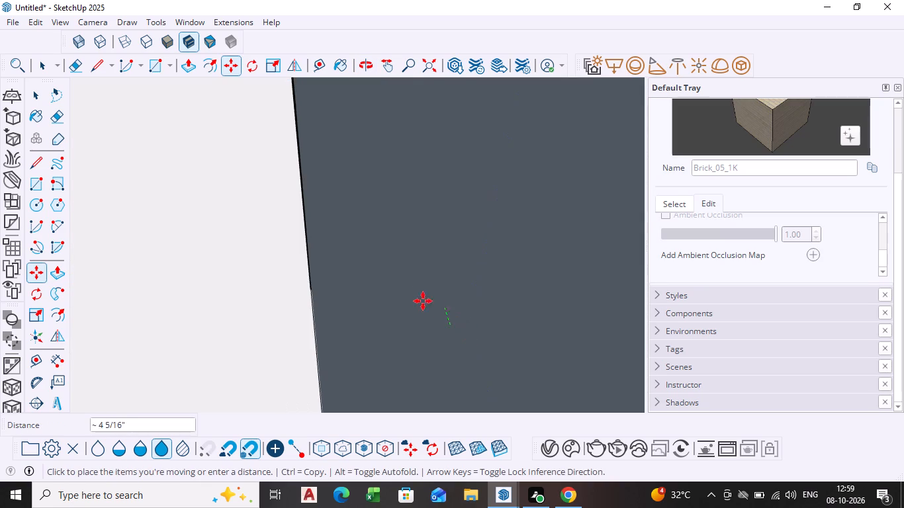
scroll(399, 292, down, 1)
middle_drag(394, 292, 312, 278)
scroll(312, 278, down, 7)
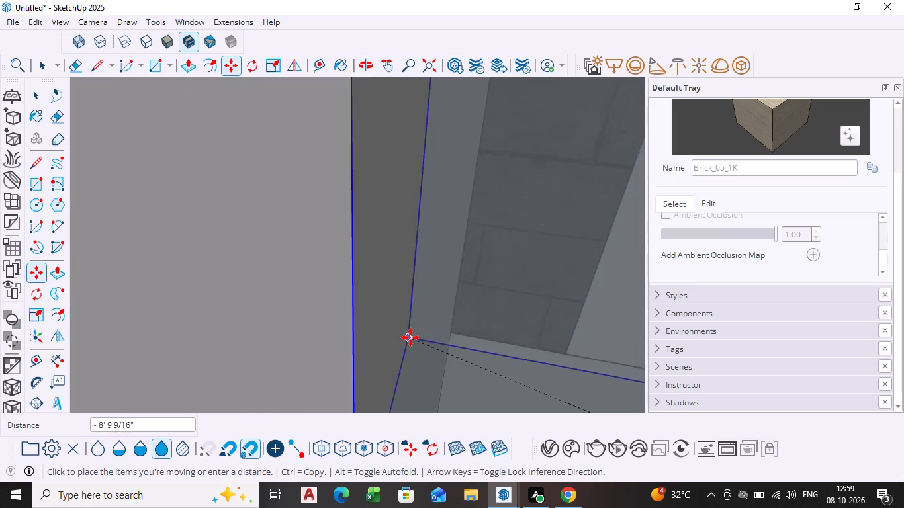
scroll(441, 344, down, 6)
scroll(514, 374, down, 4)
shift+middle_drag(514, 374, 335, 292)
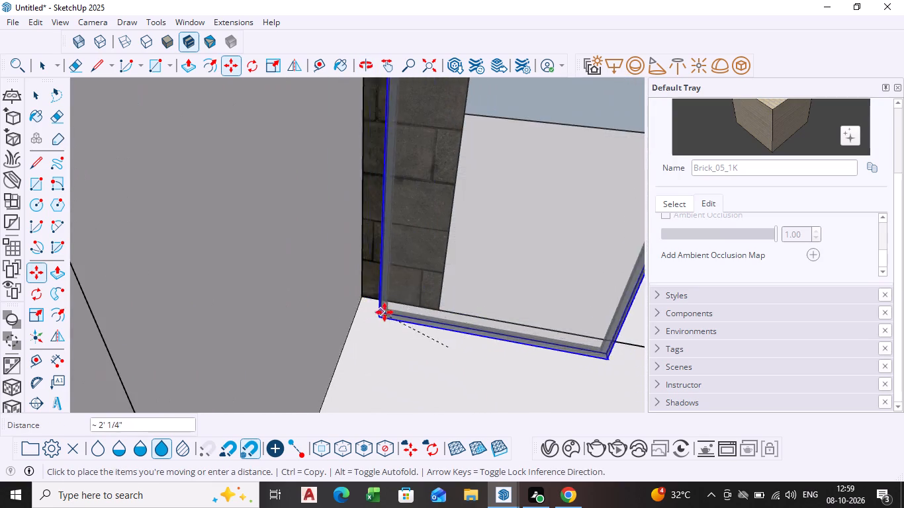
scroll(384, 312, up, 4)
middle_drag(458, 307, 479, 318)
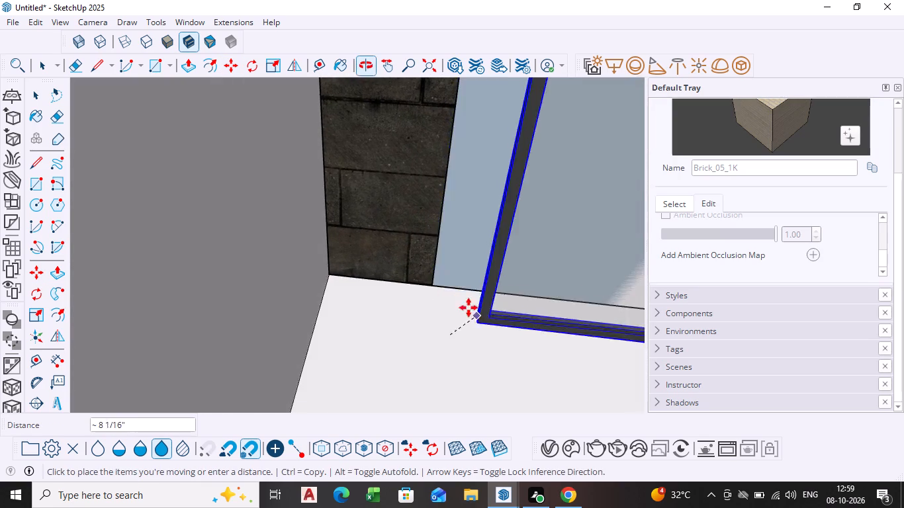
scroll(457, 299, up, 4)
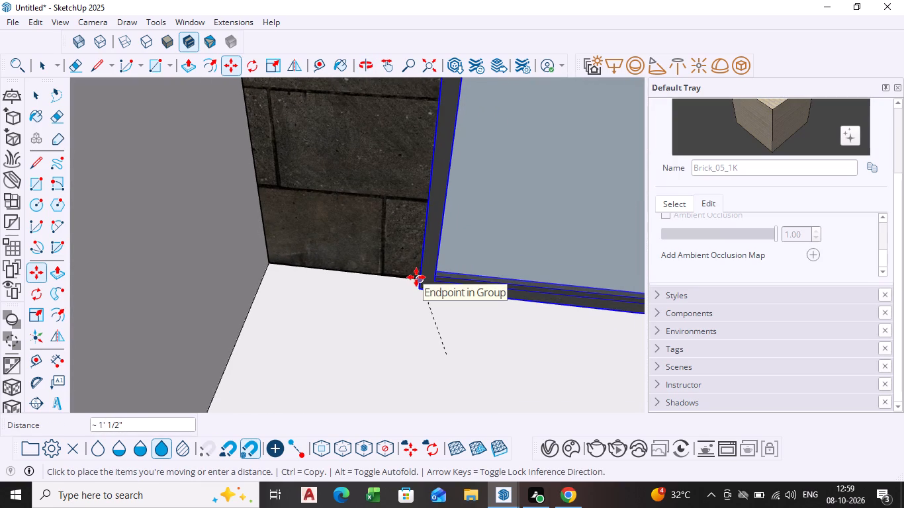
click(416, 277)
Examine the fitted window and the upper storey's facade from above, from the front and from below.
scroll(423, 297, down, 18)
middle_drag(465, 403, 465, 346)
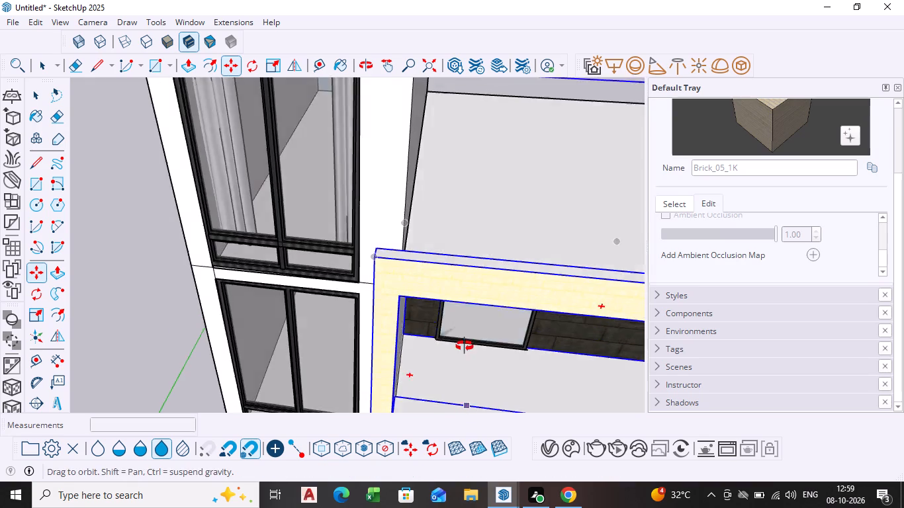
middle_drag(465, 346, 467, 280)
scroll(478, 249, up, 3)
middle_drag(502, 235, 491, 249)
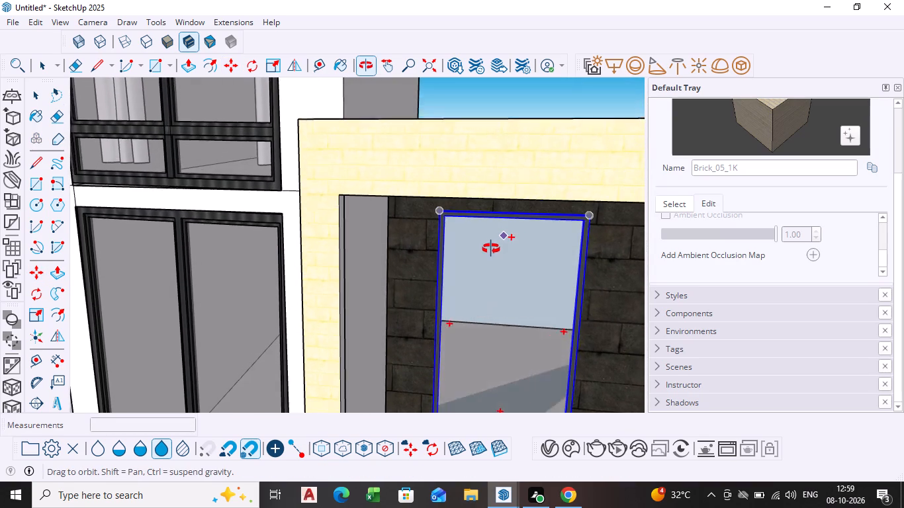
middle_drag(491, 249, 492, 247)
key(space)
scroll(476, 302, down, 10)
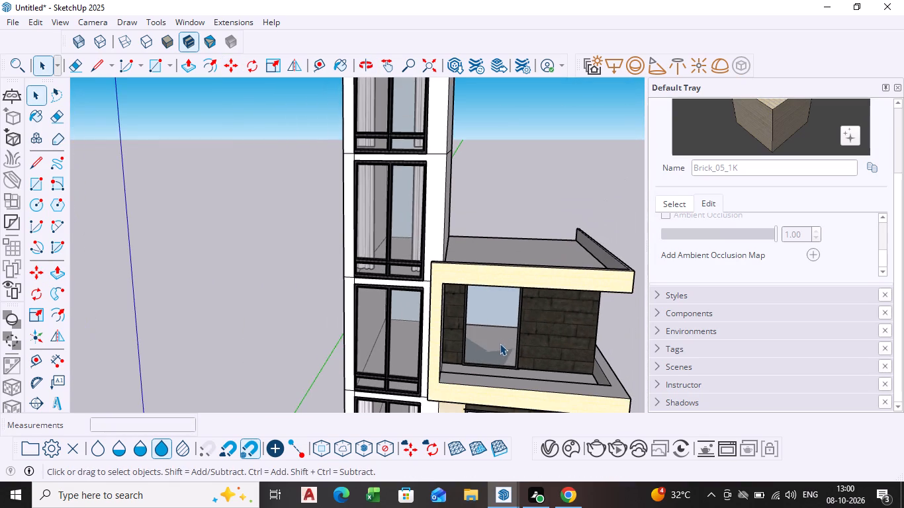
shift+middle_drag(500, 343, 340, 245)
middle_drag(347, 266, 433, 257)
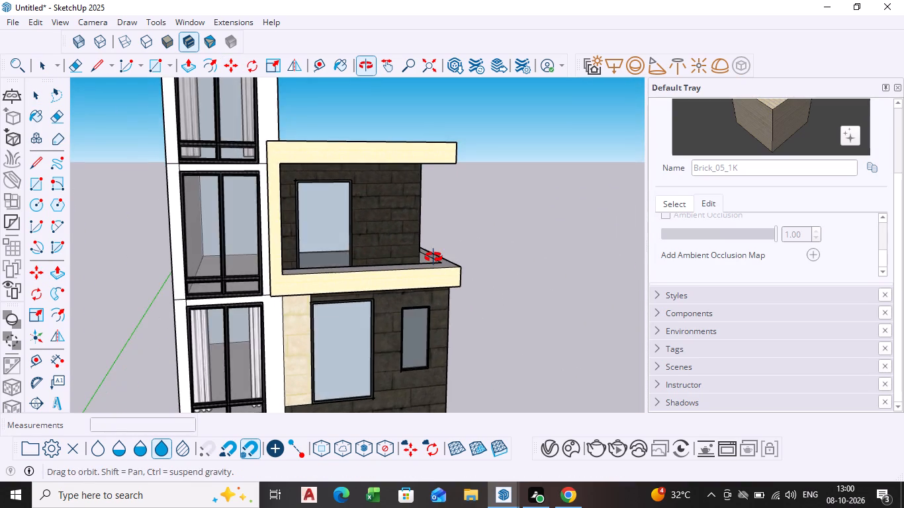
middle_drag(433, 257, 393, 247)
middle_drag(371, 392, 313, 259)
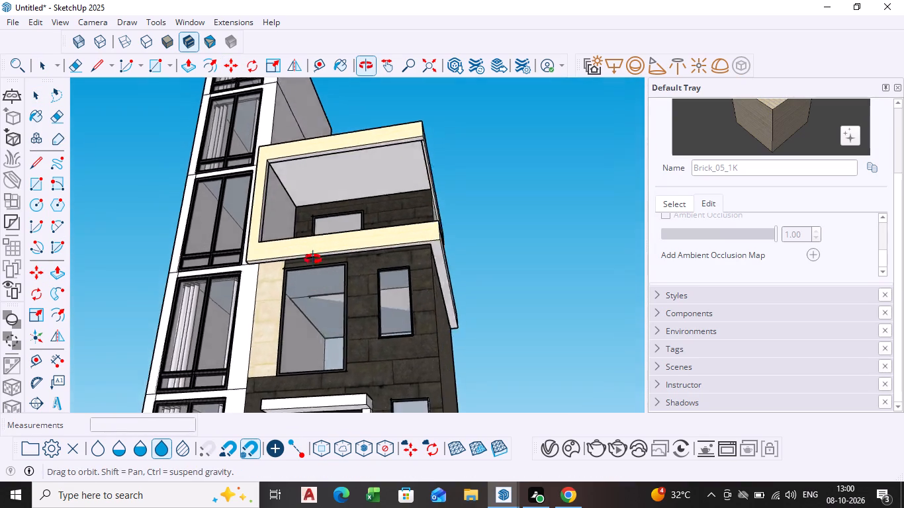
middle_drag(313, 259, 409, 357)
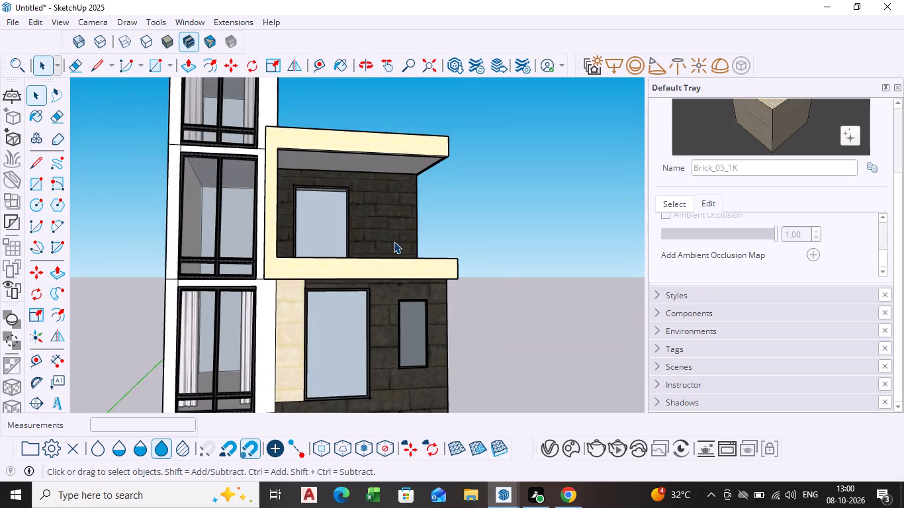
scroll(394, 241, up, 4)
middle_click(393, 241)
scroll(393, 241, down, 1)
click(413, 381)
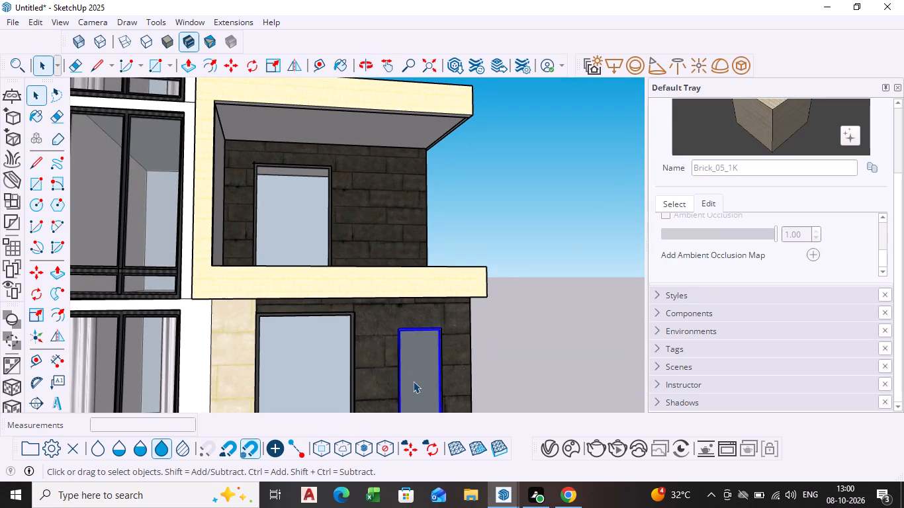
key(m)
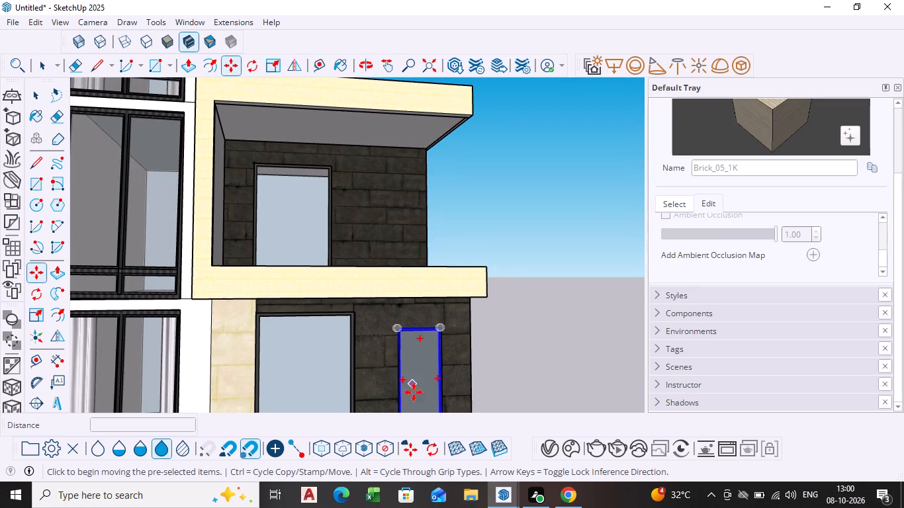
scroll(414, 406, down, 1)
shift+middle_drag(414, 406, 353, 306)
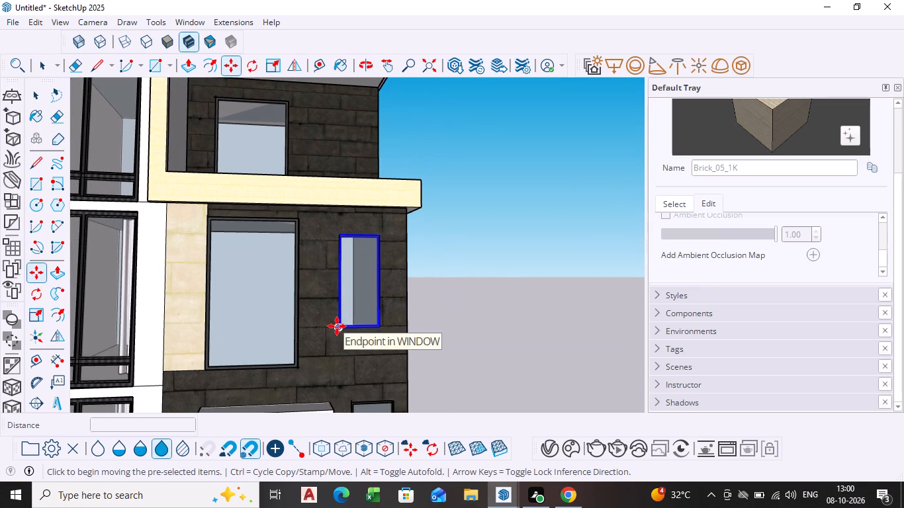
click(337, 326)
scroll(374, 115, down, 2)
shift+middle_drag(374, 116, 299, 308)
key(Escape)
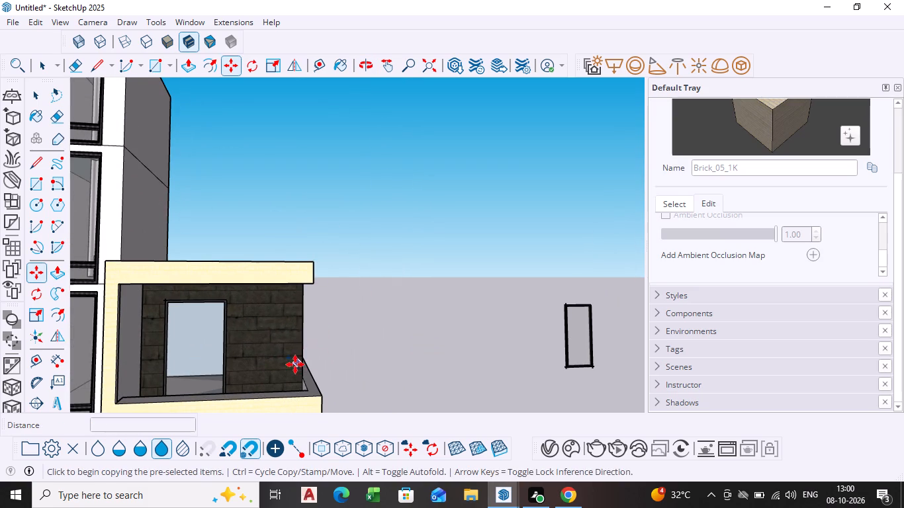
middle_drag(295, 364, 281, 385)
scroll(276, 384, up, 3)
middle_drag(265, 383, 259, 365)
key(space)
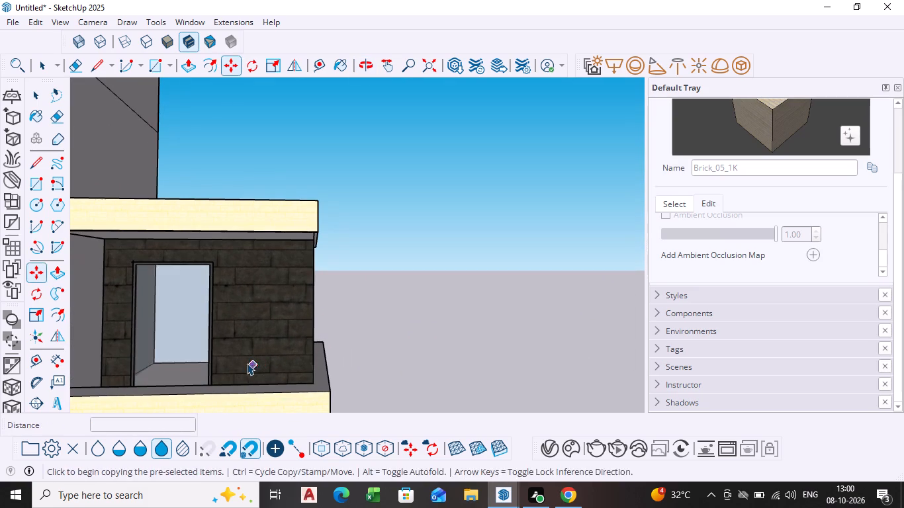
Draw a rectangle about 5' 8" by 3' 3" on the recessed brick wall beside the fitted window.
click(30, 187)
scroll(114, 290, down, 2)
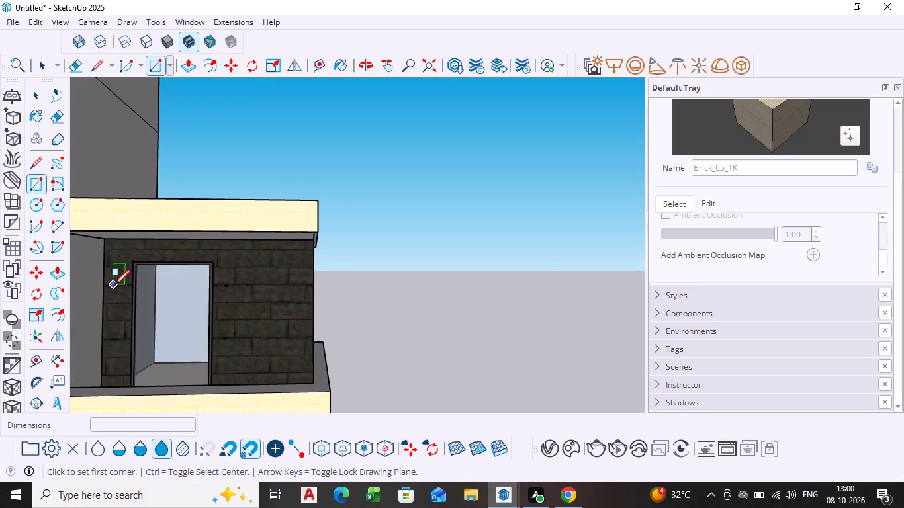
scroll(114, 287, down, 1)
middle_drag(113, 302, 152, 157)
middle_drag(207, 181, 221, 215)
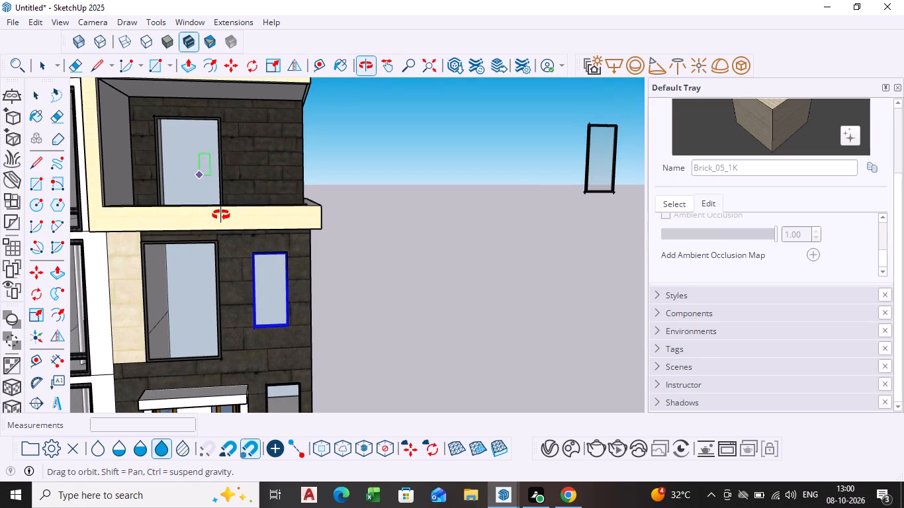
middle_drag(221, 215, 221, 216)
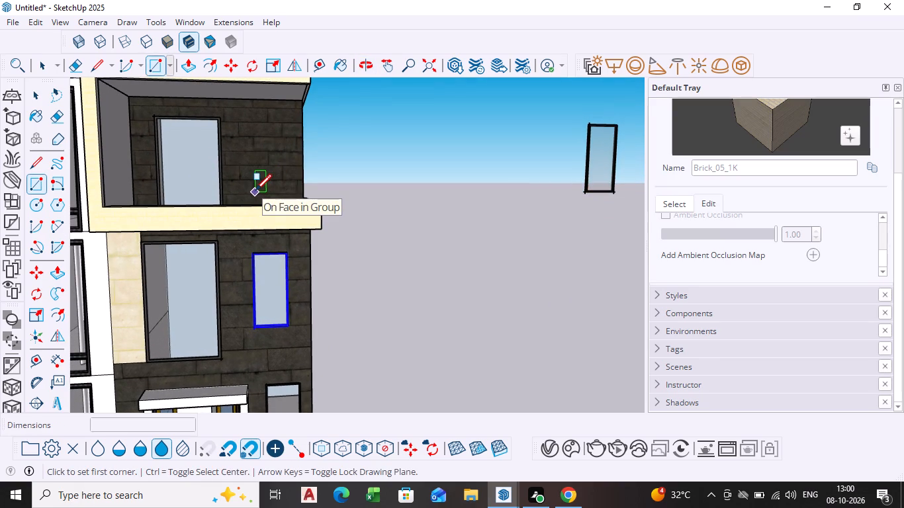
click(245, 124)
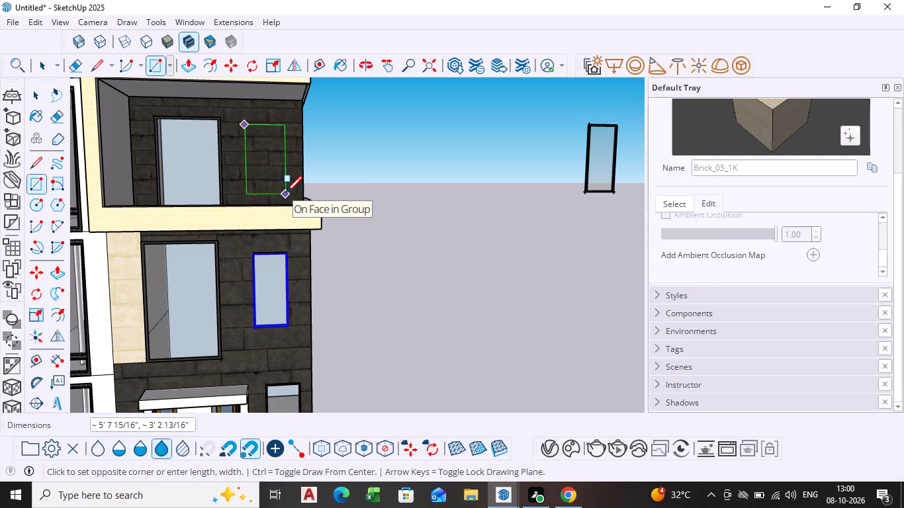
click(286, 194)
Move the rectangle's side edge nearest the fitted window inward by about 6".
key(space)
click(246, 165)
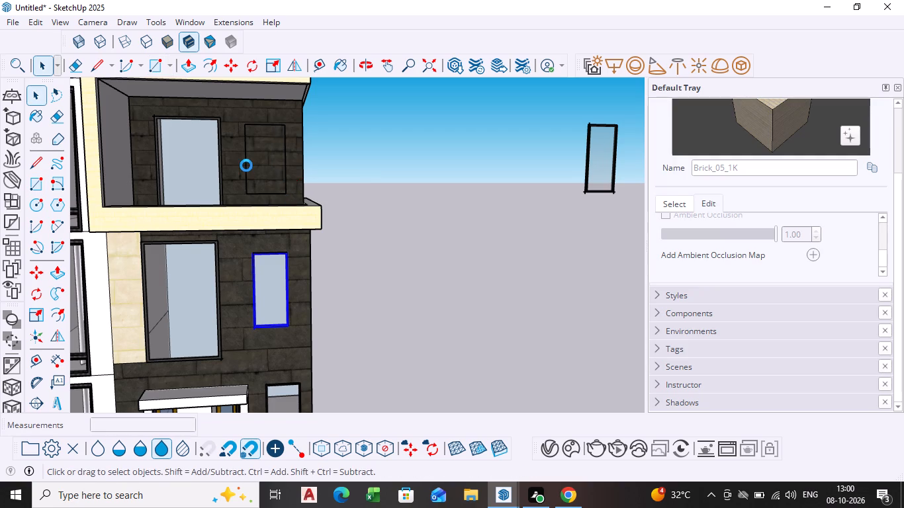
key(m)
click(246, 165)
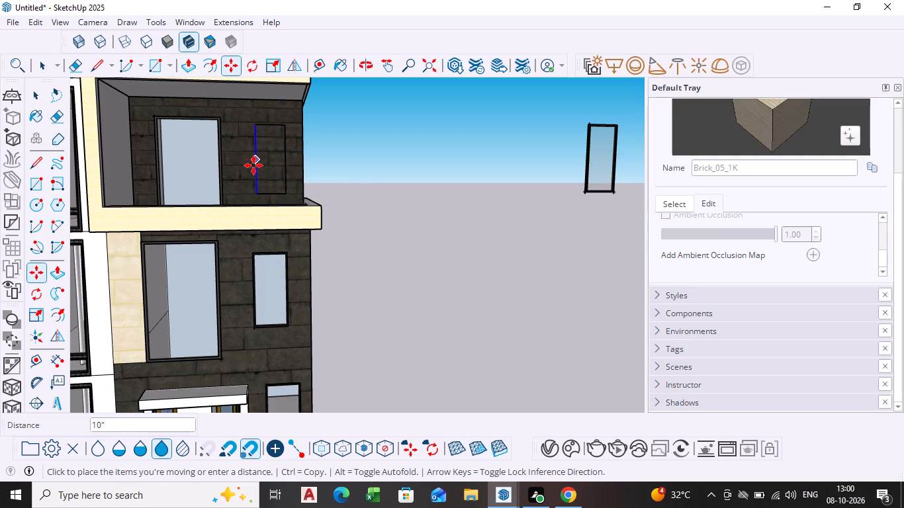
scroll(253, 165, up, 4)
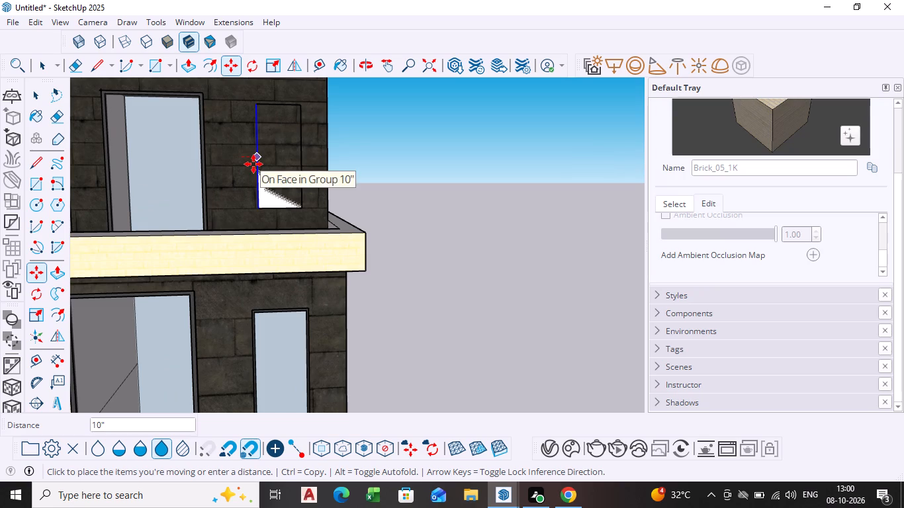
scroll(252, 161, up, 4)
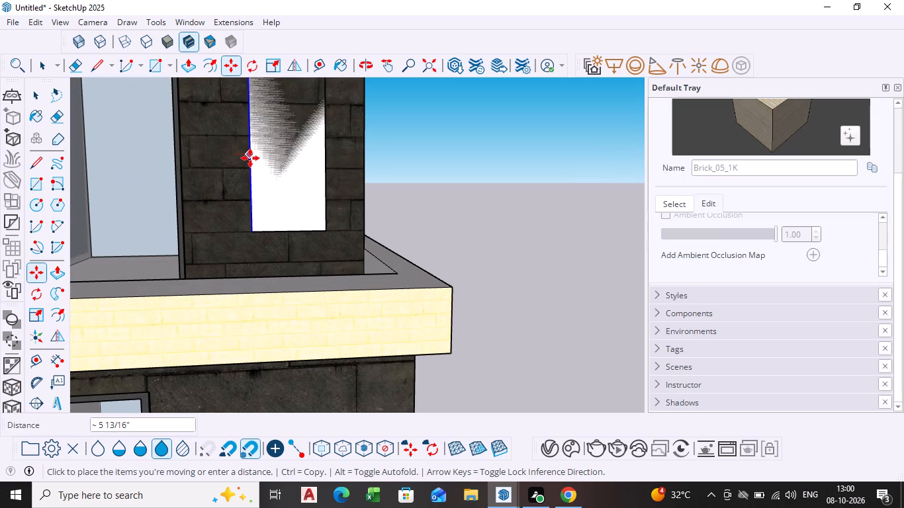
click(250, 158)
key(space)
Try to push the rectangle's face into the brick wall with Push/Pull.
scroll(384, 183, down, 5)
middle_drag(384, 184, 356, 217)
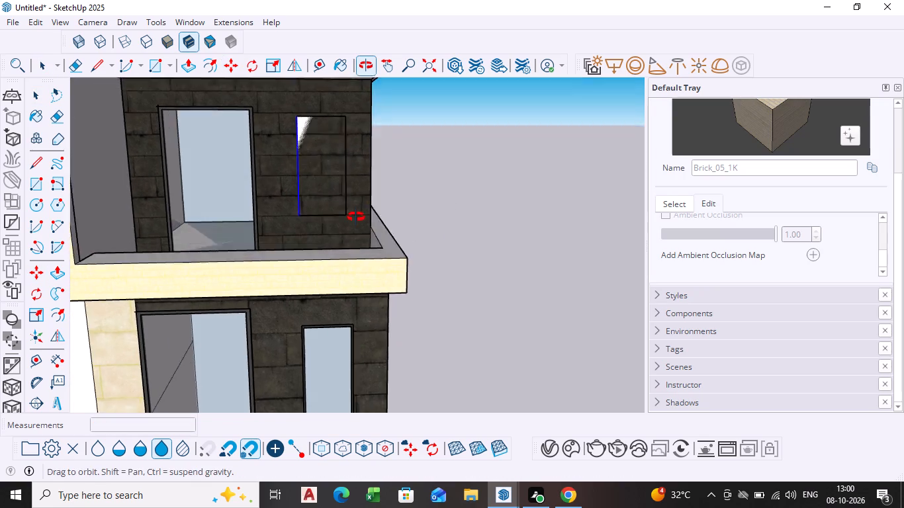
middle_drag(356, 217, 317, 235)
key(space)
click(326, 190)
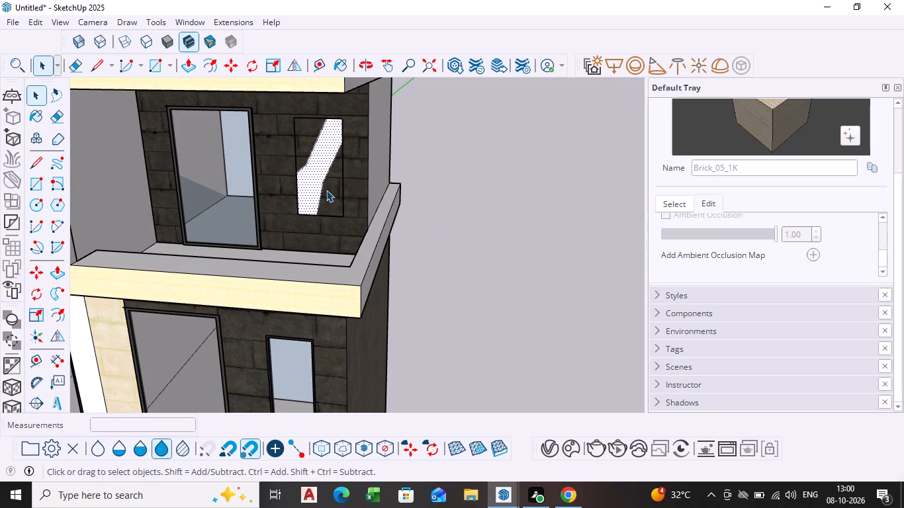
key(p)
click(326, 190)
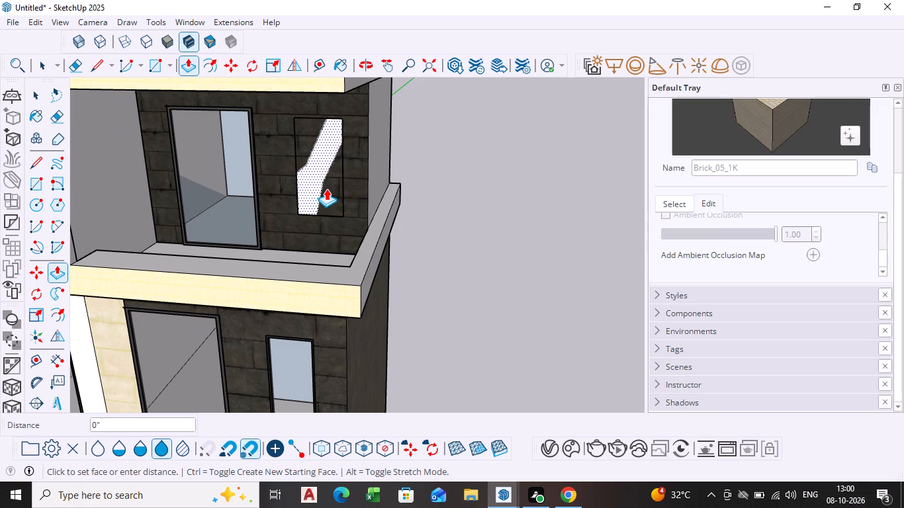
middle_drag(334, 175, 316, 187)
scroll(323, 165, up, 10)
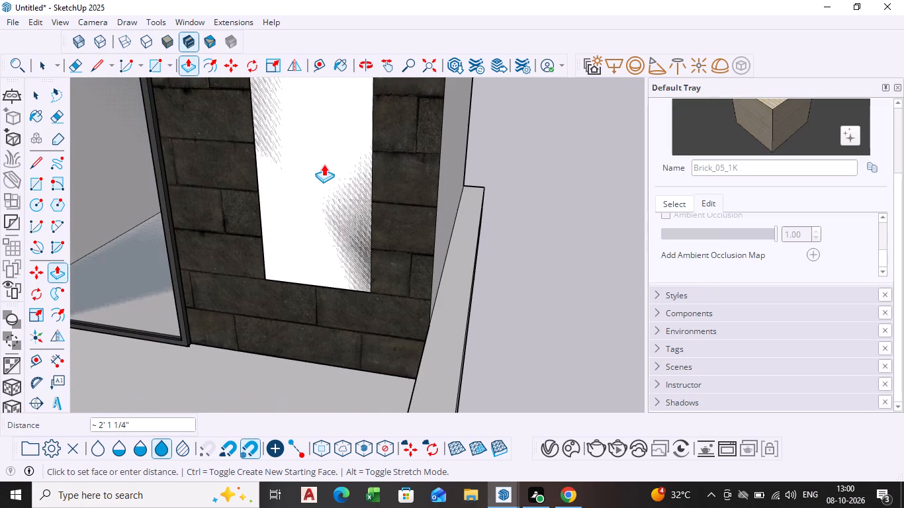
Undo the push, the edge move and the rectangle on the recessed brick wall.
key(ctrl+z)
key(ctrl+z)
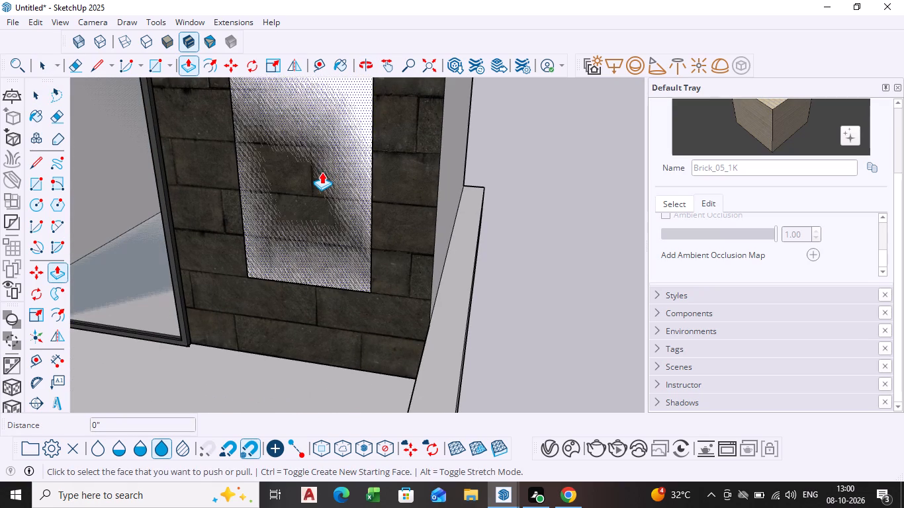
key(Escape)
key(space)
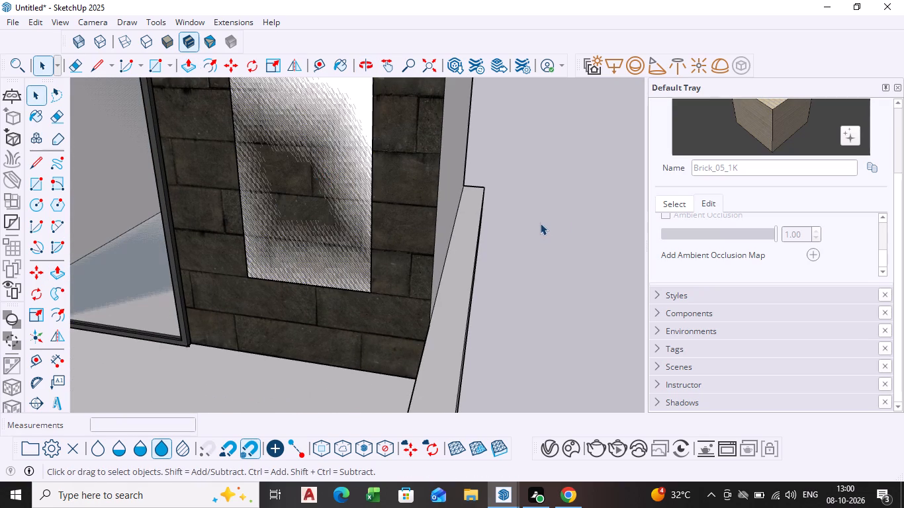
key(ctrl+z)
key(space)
Open the upper storey's group for editing and select its recessed brick wall face.
triple_click(308, 222)
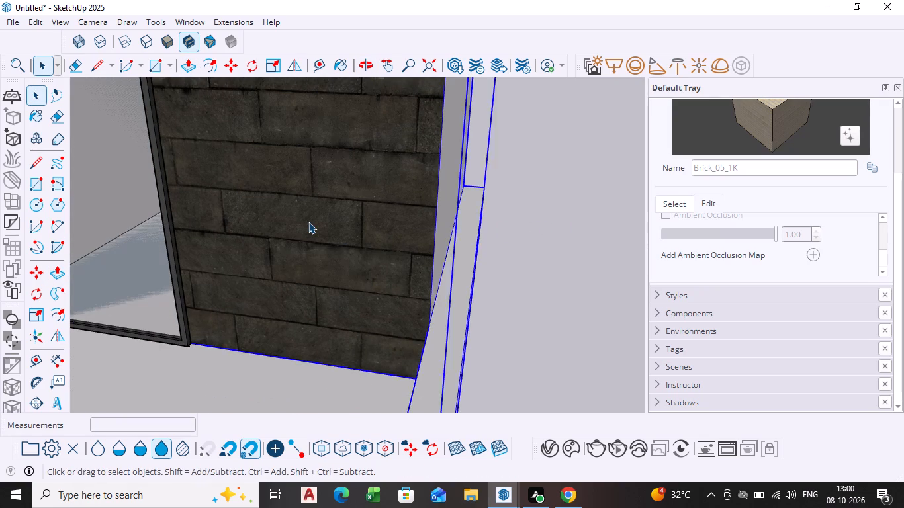
triple_click(308, 222)
click(308, 222)
double_click(308, 222)
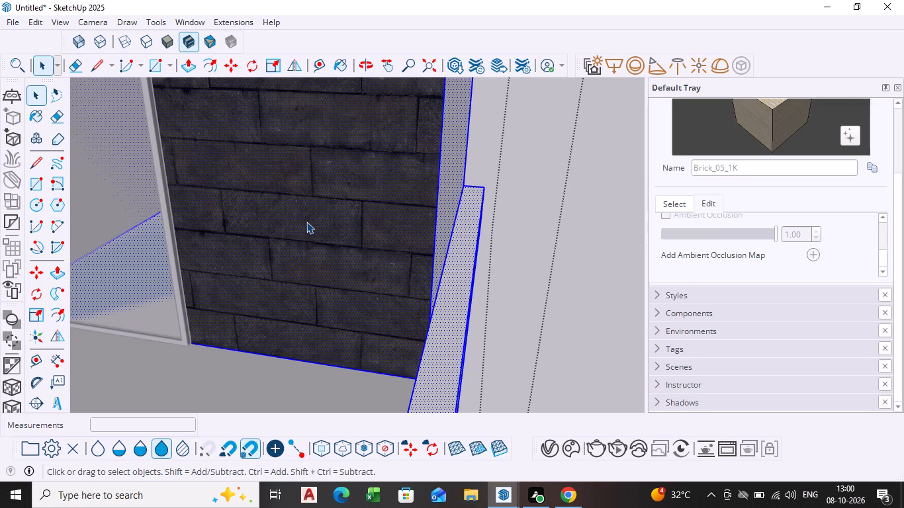
scroll(306, 227, down, 1)
middle_drag(309, 235, 417, 237)
shift+scroll(412, 239, down, 1)
shift+middle_drag(412, 240, 408, 247)
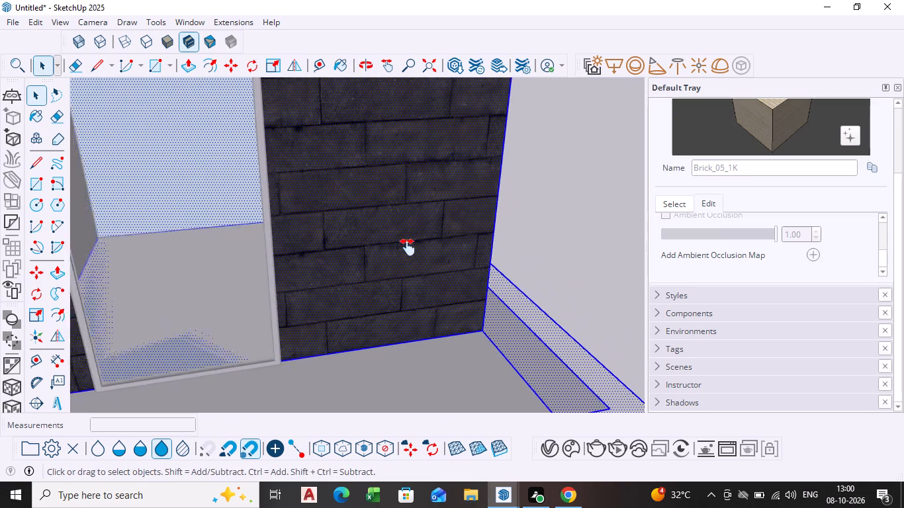
shift+middle_drag(408, 247, 307, 325)
middle_drag(305, 326, 288, 288)
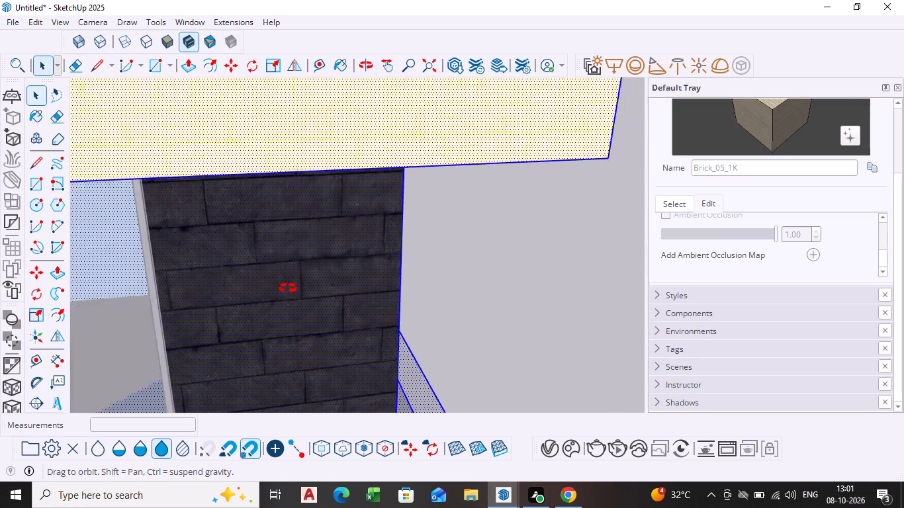
middle_drag(288, 288, 278, 218)
click(265, 296)
Draw a rectangle about 2' 8" wide and 5' 4" high on the brick wall face between the window and the outer corner.
scroll(252, 357, down, 4)
middle_drag(250, 357, 248, 352)
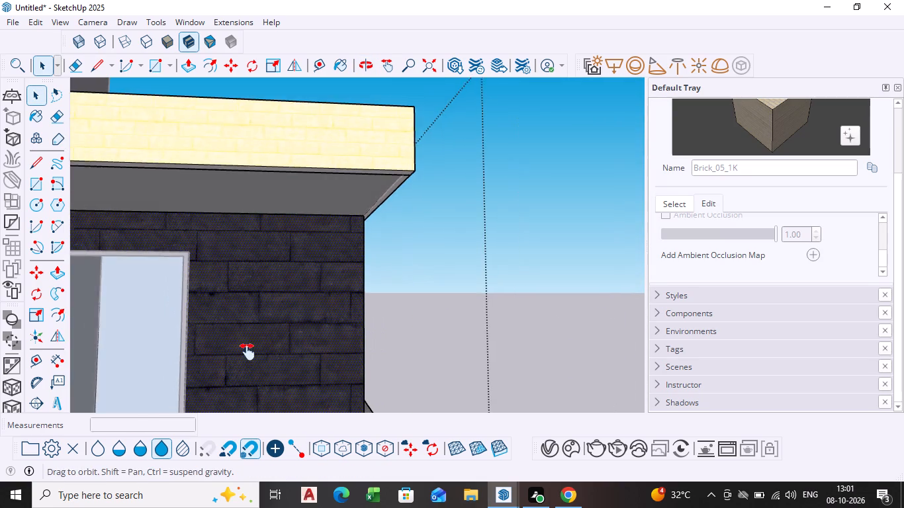
middle_drag(248, 352, 246, 179)
scroll(246, 179, down, 5)
middle_drag(234, 200, 226, 235)
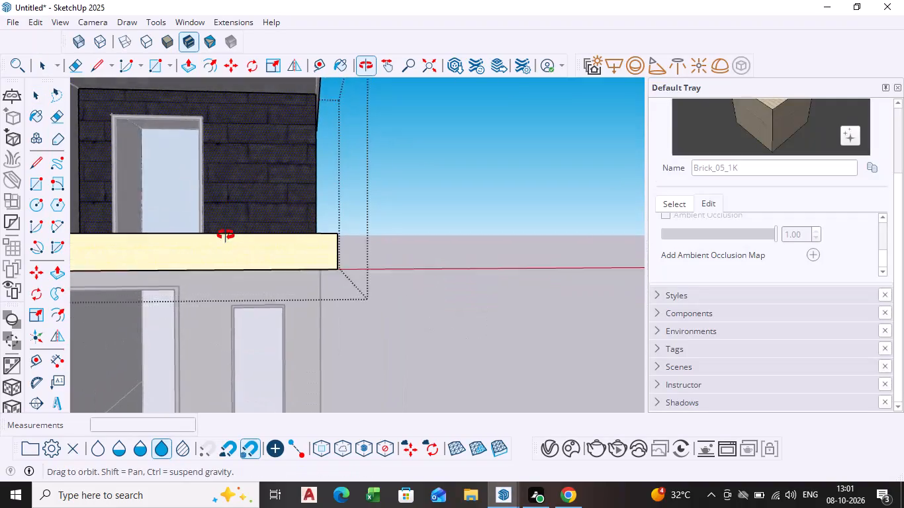
middle_drag(226, 235, 226, 255)
click(30, 192)
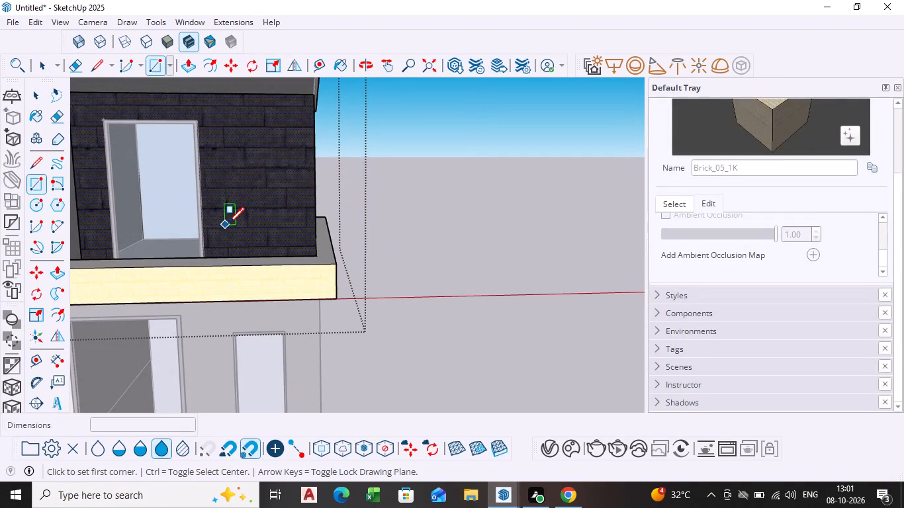
click(235, 126)
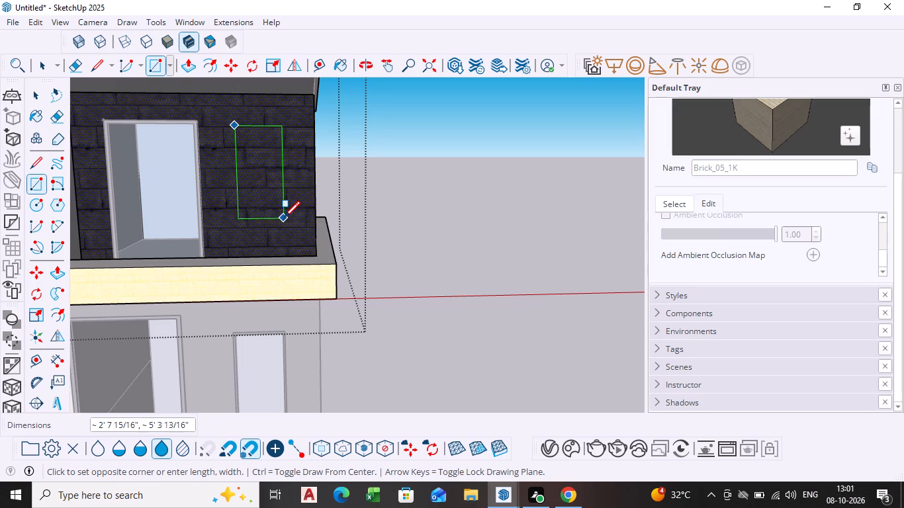
click(284, 220)
Delete the rectangle's face to cut a second opening in the brick wall, and leave the group.
key(space)
click(274, 213)
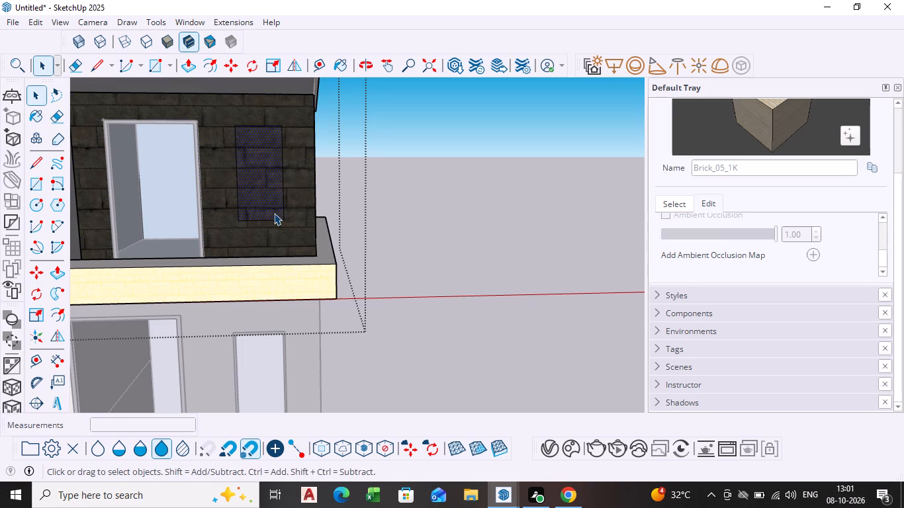
key(p)
click(273, 202)
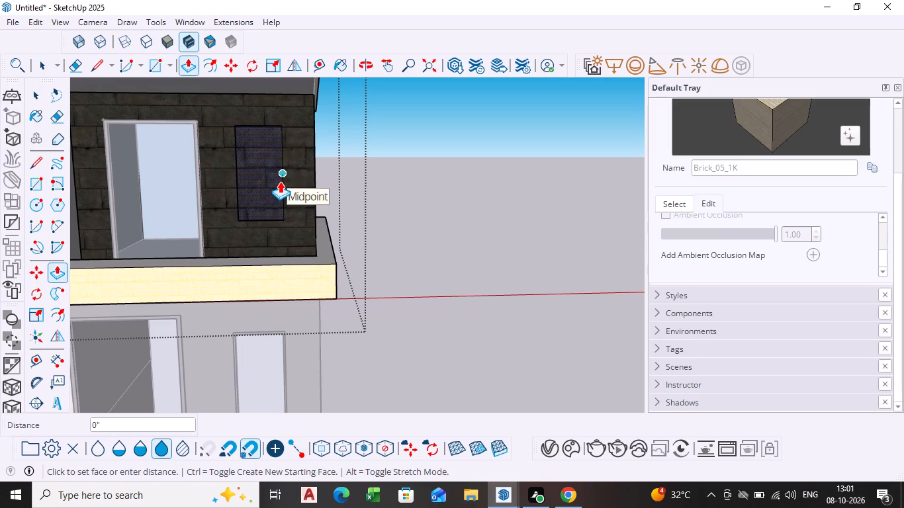
click(280, 181)
key(space)
click(265, 185)
key(Delete)
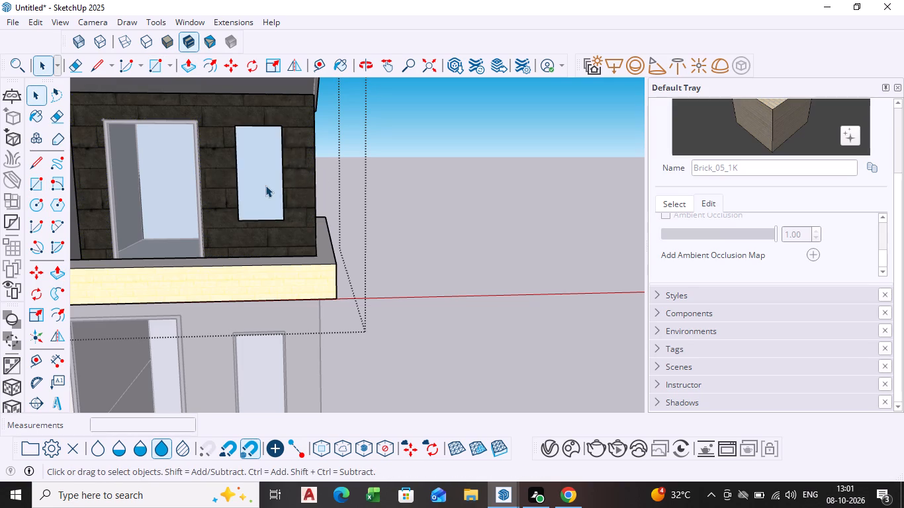
scroll(265, 185, down, 1)
middle_drag(265, 185, 281, 220)
scroll(281, 220, down, 7)
scroll(431, 283, down, 4)
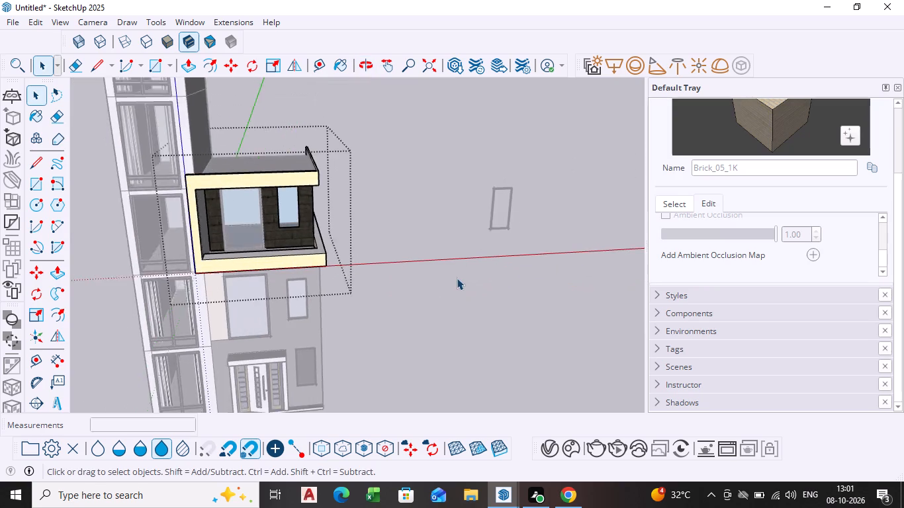
click(456, 102)
Move the spare narrow window about 27' 9" into the second opening, aligning its outer side edge with the opening's outer edge.
click(484, 232)
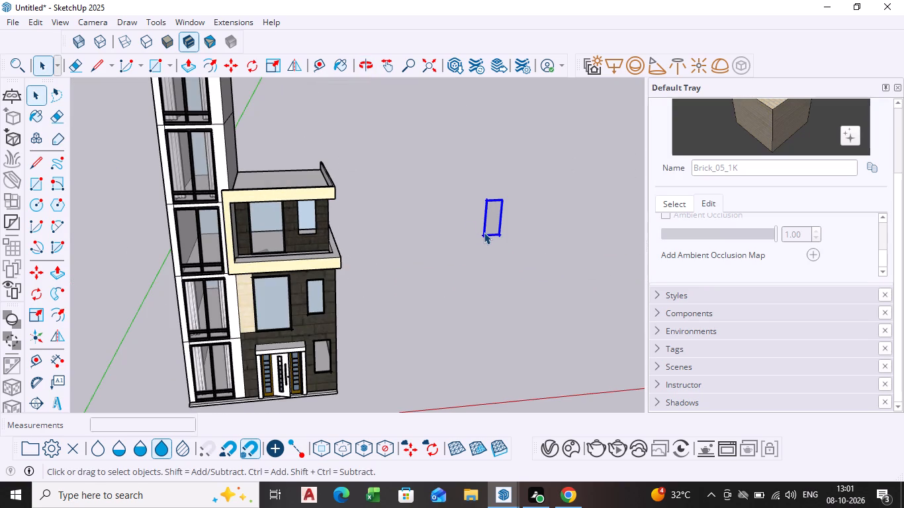
key(m)
click(500, 225)
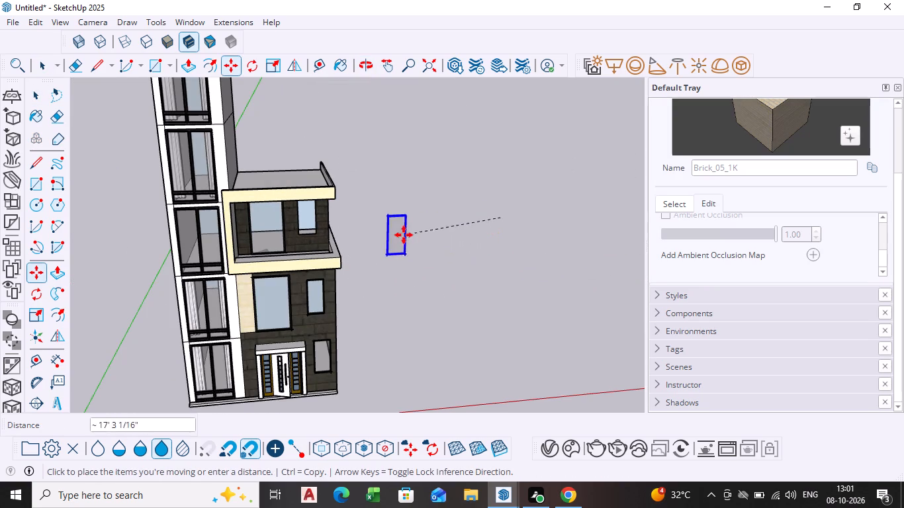
middle_drag(390, 236, 357, 124)
scroll(275, 237, up, 4)
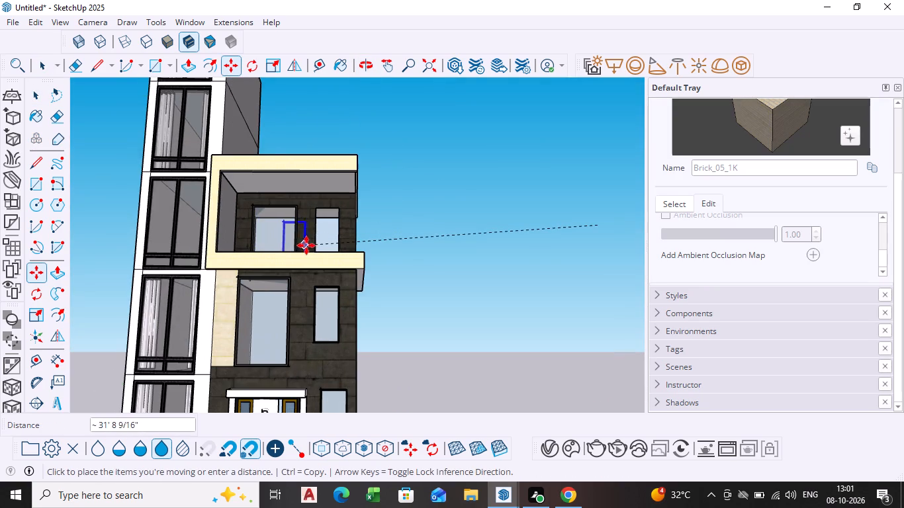
scroll(308, 247, down, 2)
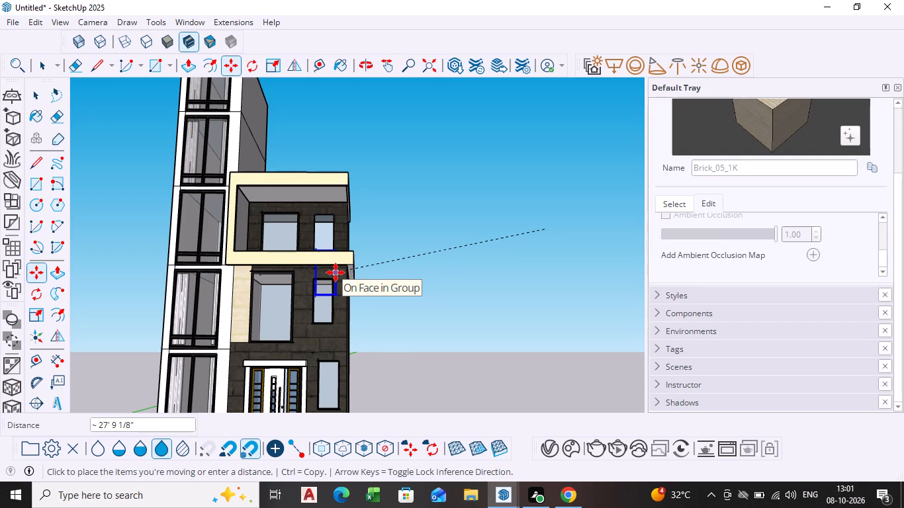
middle_drag(338, 282, 353, 316)
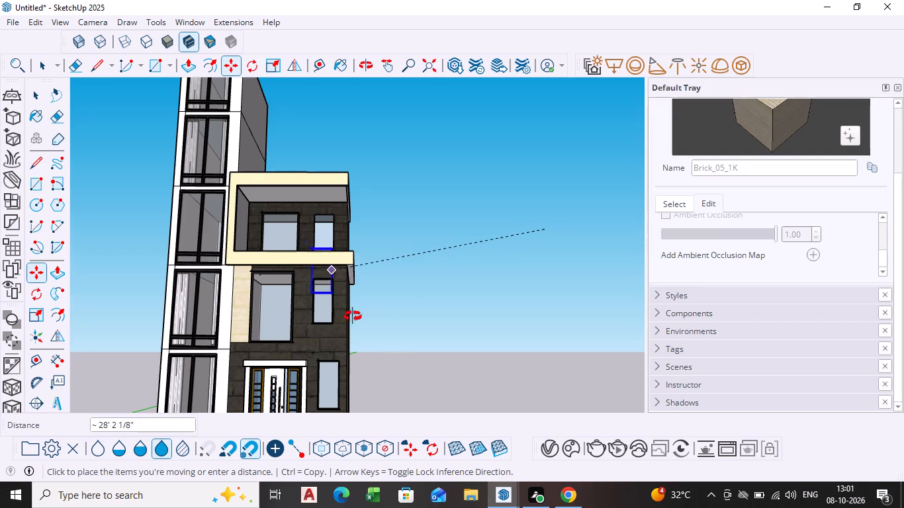
middle_drag(353, 316, 359, 374)
scroll(313, 209, up, 7)
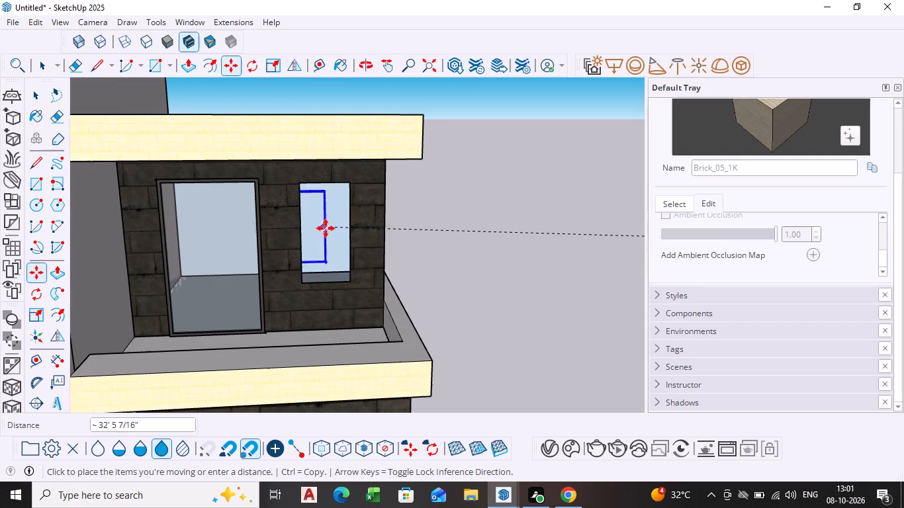
click(347, 235)
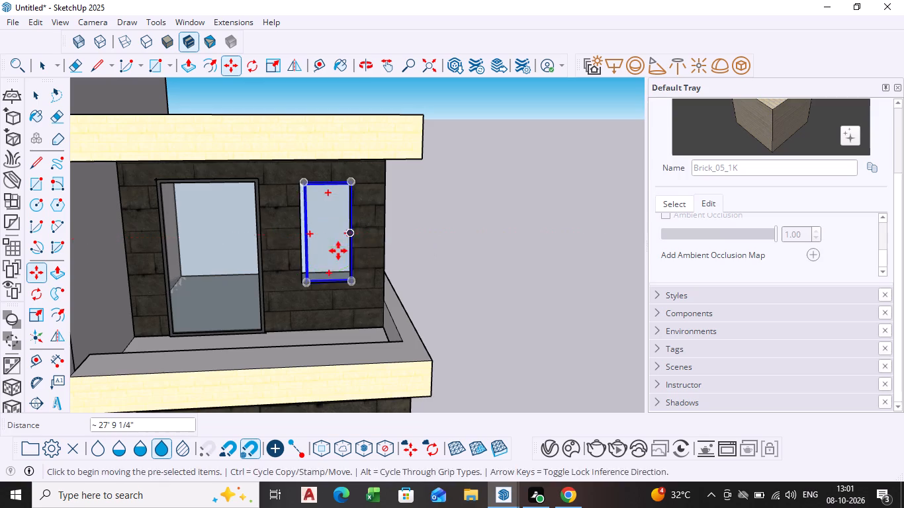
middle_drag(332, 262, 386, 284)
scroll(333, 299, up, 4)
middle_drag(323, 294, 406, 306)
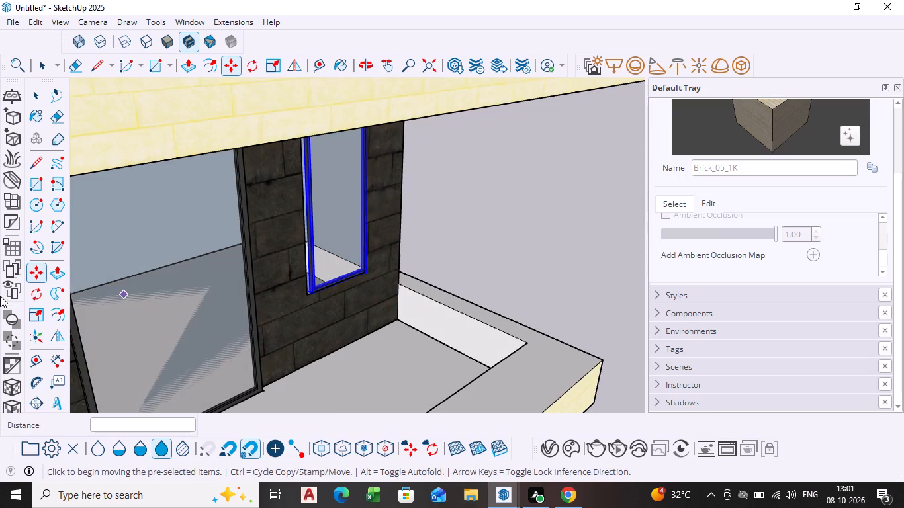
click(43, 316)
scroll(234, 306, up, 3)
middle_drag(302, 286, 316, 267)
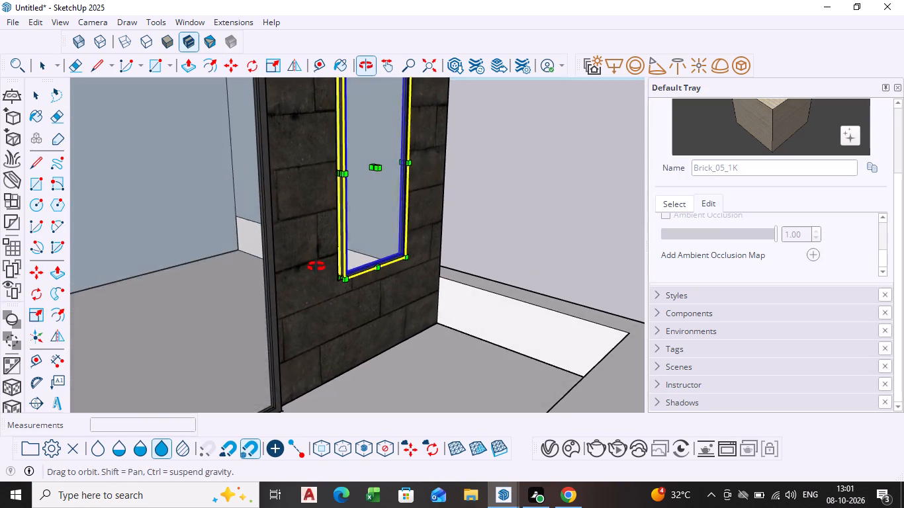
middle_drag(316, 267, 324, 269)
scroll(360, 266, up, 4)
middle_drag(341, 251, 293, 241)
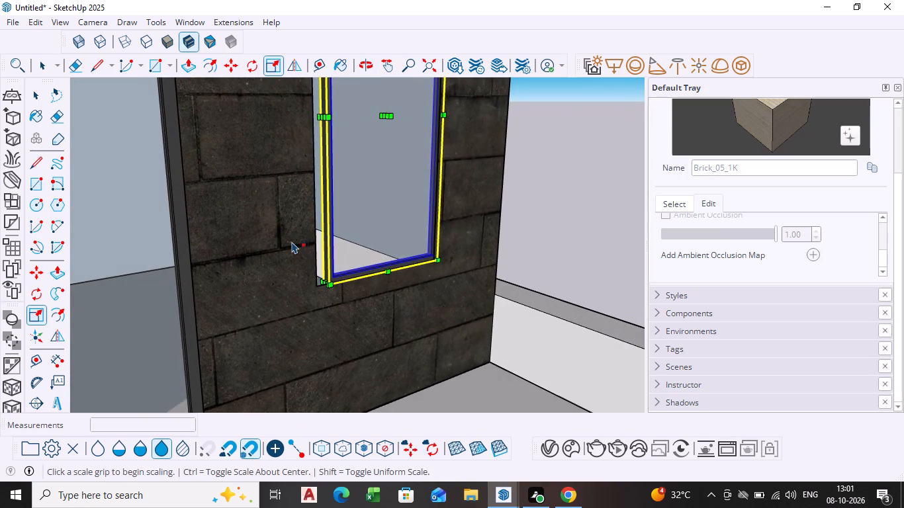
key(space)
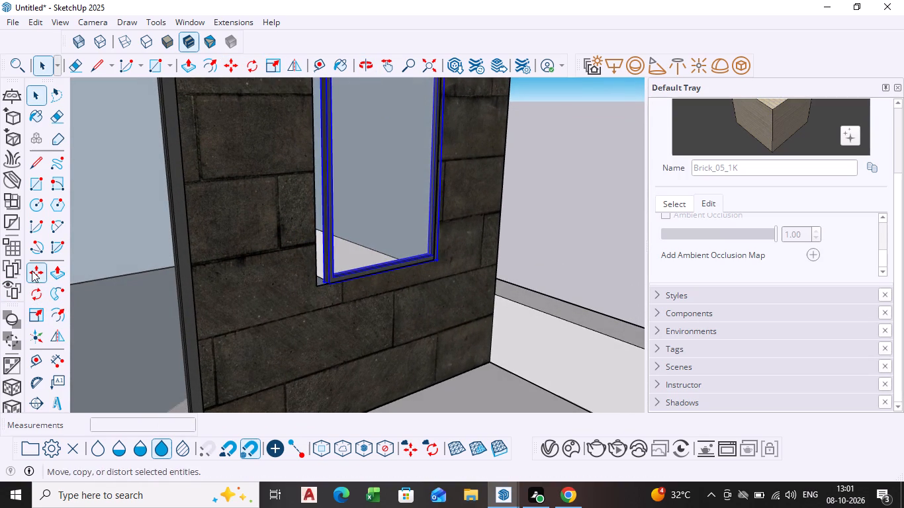
Move the upper storey's narrow window about 3" sideways so its lower corner meets the opening's corner nearest the large window.
click(32, 271)
scroll(294, 307, up, 4)
click(347, 269)
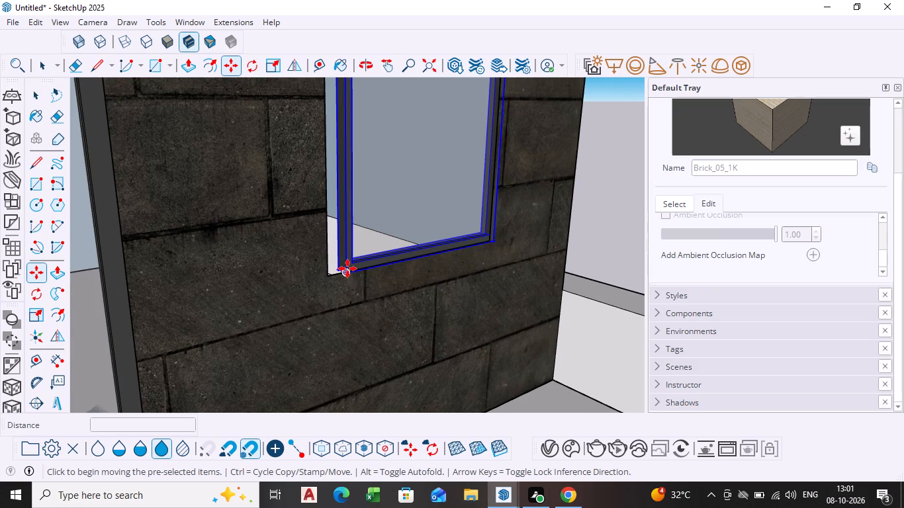
scroll(330, 274, up, 5)
middle_drag(330, 274, 332, 271)
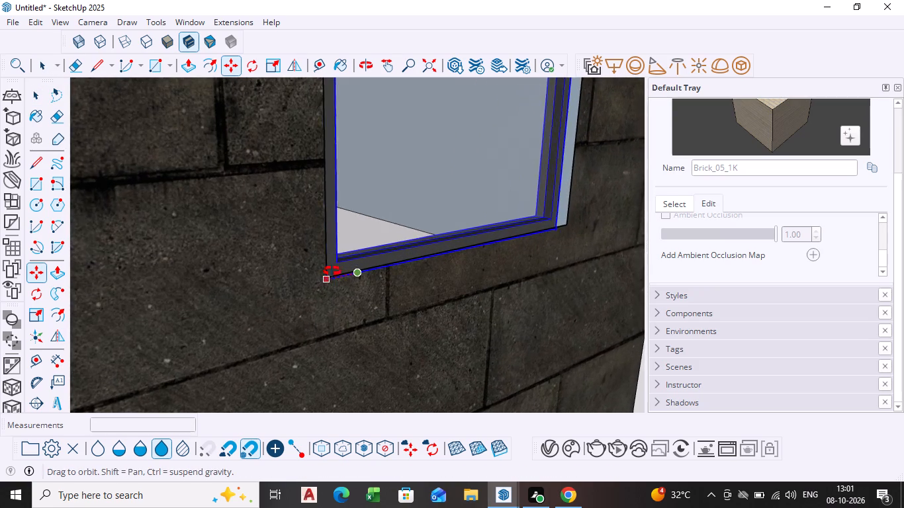
middle_drag(332, 271, 340, 269)
click(336, 274)
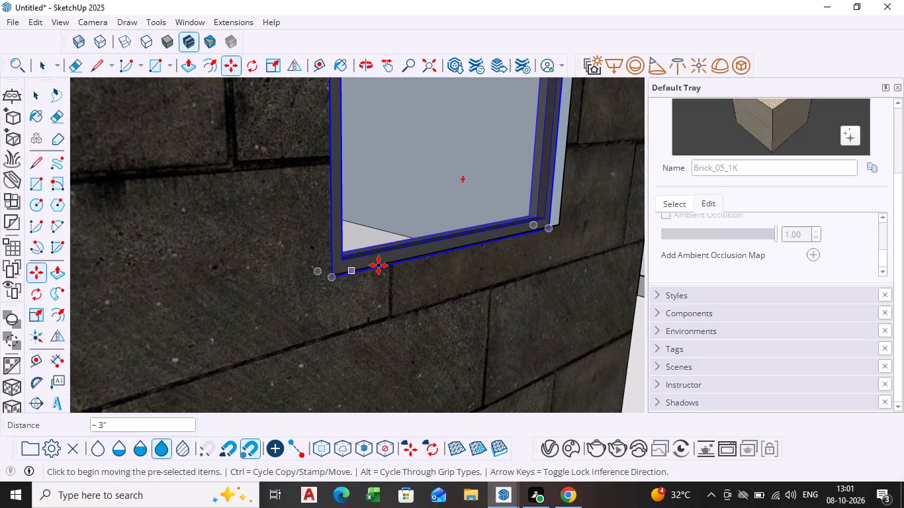
Scale the narrow window's width by about 1.06 so its outer side reaches the opening's outer edge.
scroll(509, 238, down, 4)
middle_drag(512, 241, 155, 316)
scroll(508, 247, down, 1)
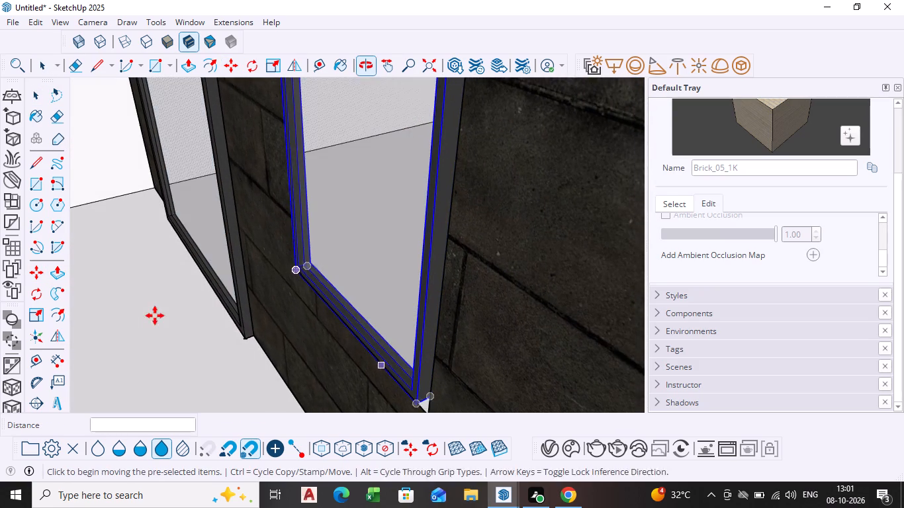
click(34, 319)
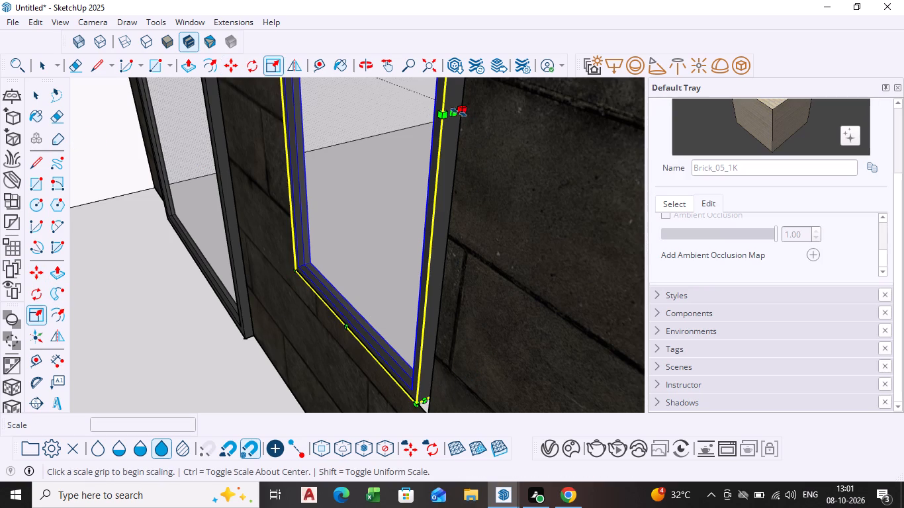
click(457, 112)
click(465, 123)
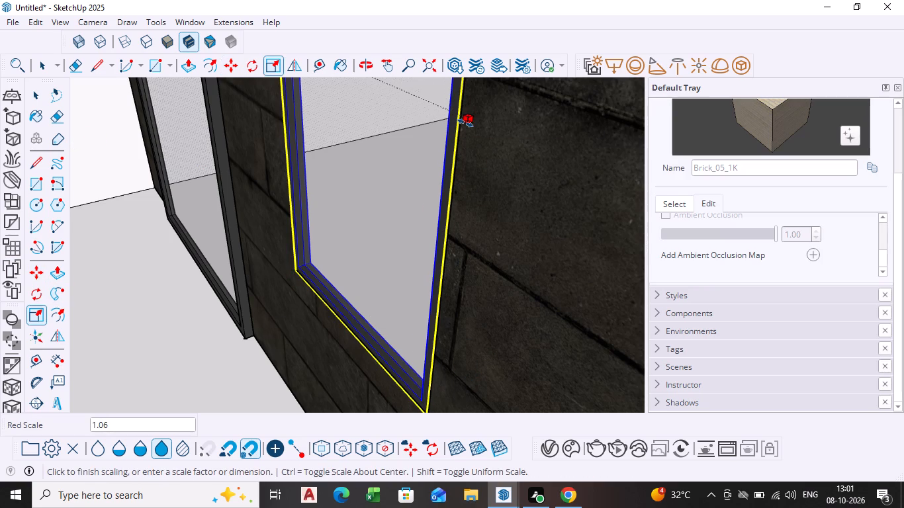
Scale the narrow window from its top edge in depth and height to fit the opening's upper edge, and deselect it.
scroll(386, 194, down, 6)
scroll(383, 250, down, 5)
middle_drag(386, 276, 413, 288)
scroll(451, 99, up, 3)
shift+middle_drag(447, 103, 392, 181)
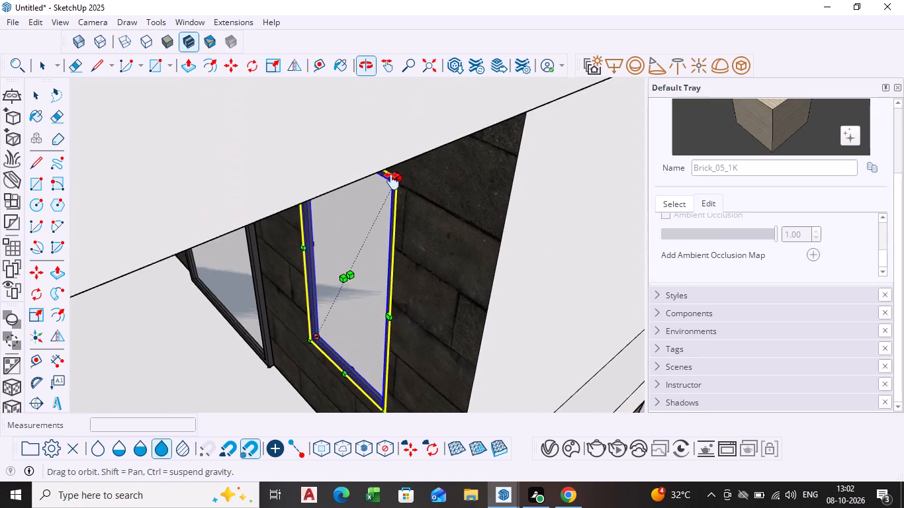
shift+middle_drag(392, 181, 386, 167)
scroll(349, 148, up, 4)
scroll(343, 135, down, 1)
middle_drag(335, 106, 330, 35)
scroll(330, 252, up, 3)
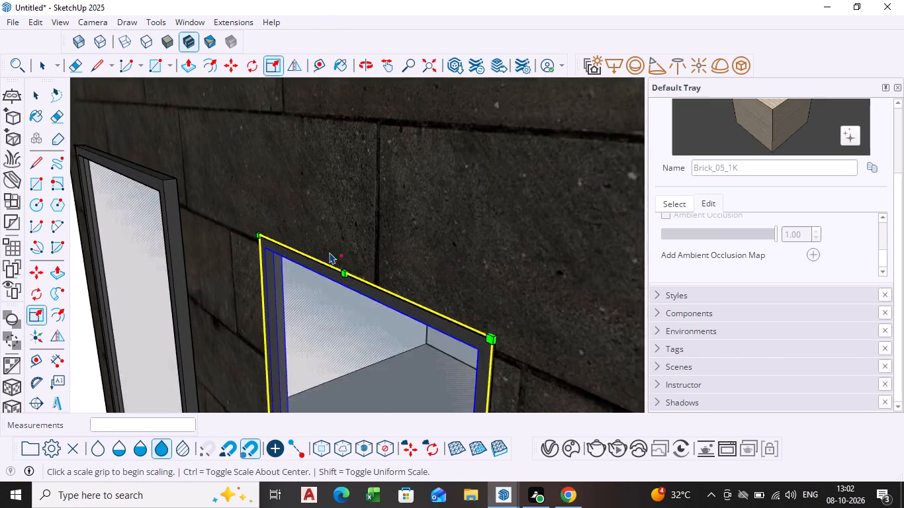
scroll(330, 252, up, 7)
click(348, 278)
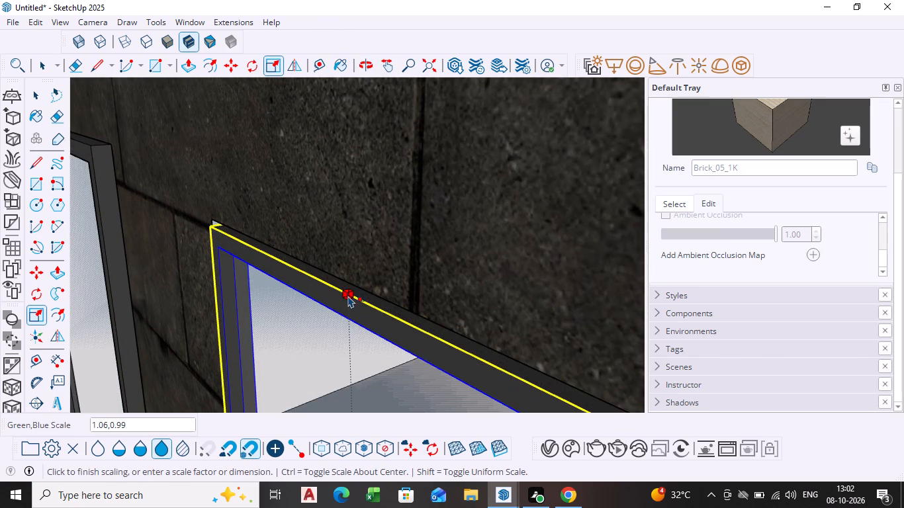
click(350, 286)
scroll(316, 266, down, 4)
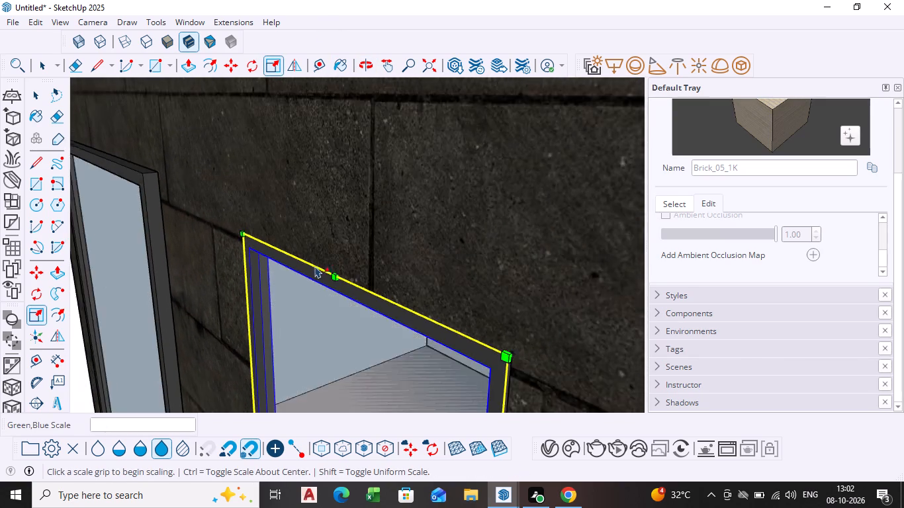
scroll(315, 266, down, 20)
scroll(330, 294, down, 6)
key(space)
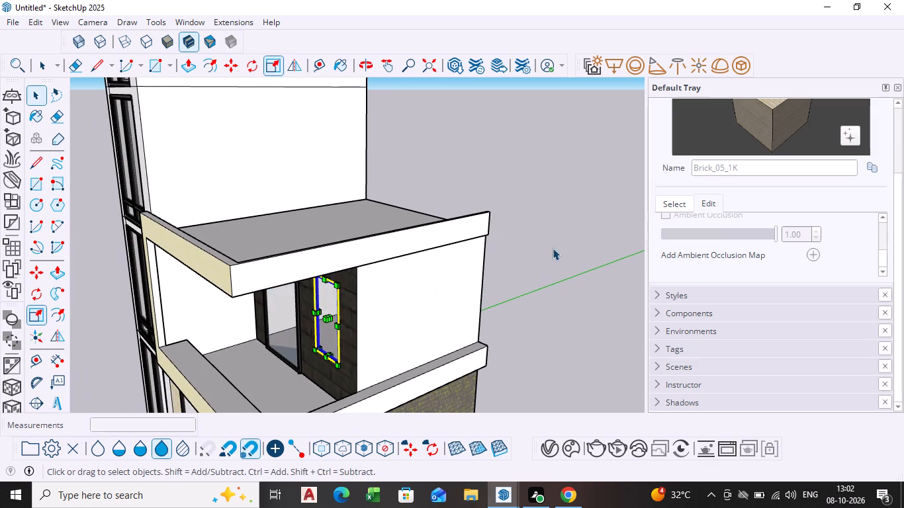
click(545, 210)
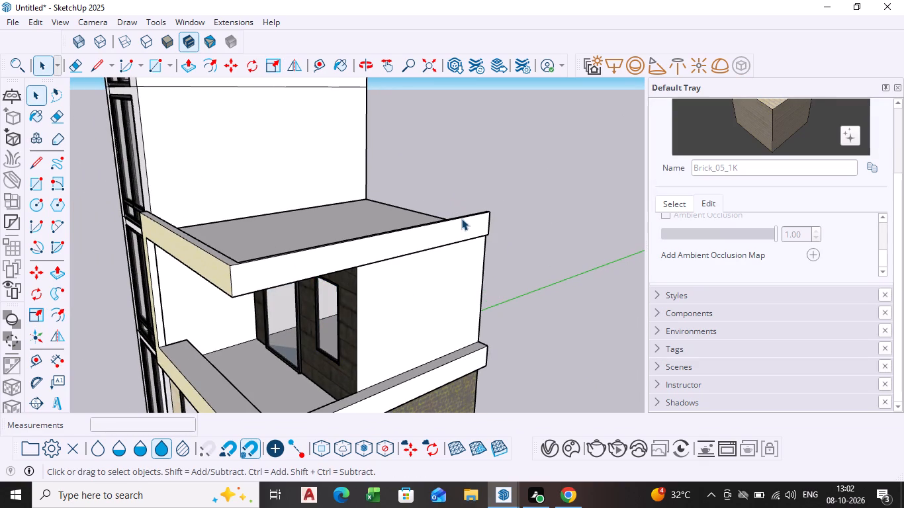
Examine the fitted windows and the whole front facade from several angles and from a distance.
middle_drag(328, 264, 488, 197)
scroll(320, 299, down, 2)
middle_drag(318, 291, 367, 248)
click(542, 238)
scroll(518, 243, down, 5)
scroll(431, 316, down, 5)
middle_drag(426, 337, 418, 346)
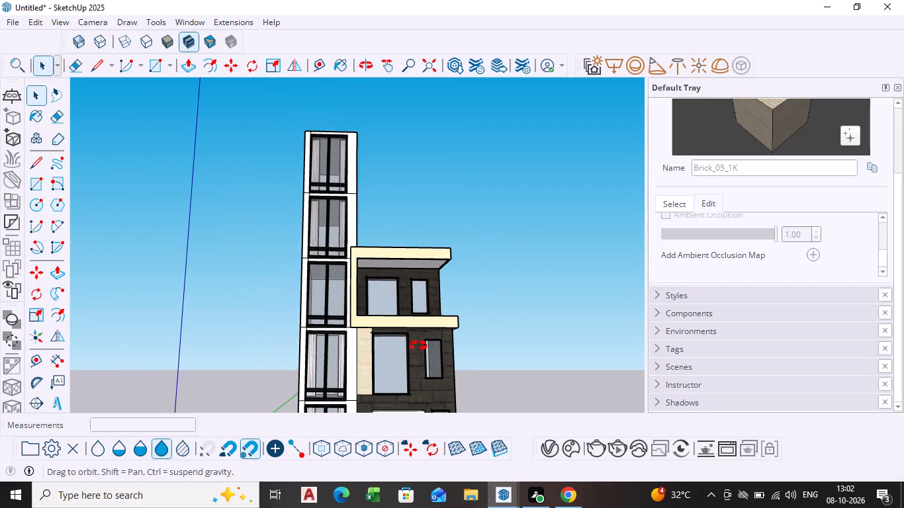
middle_drag(418, 346, 410, 355)
scroll(410, 355, down, 3)
shift+middle_drag(399, 345, 377, 263)
middle_drag(416, 290, 400, 332)
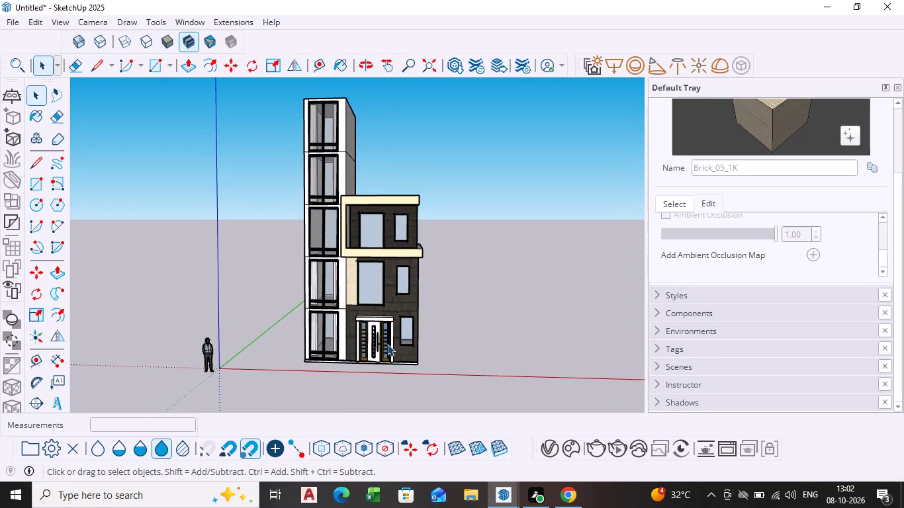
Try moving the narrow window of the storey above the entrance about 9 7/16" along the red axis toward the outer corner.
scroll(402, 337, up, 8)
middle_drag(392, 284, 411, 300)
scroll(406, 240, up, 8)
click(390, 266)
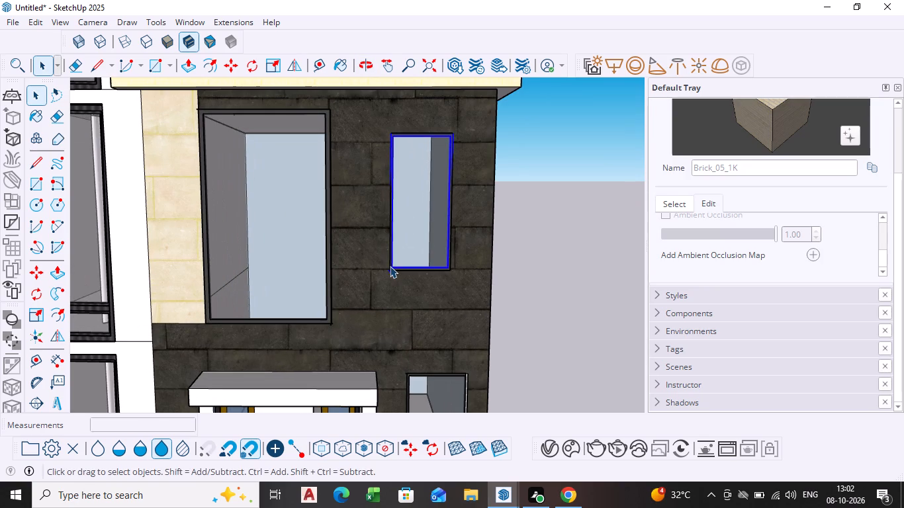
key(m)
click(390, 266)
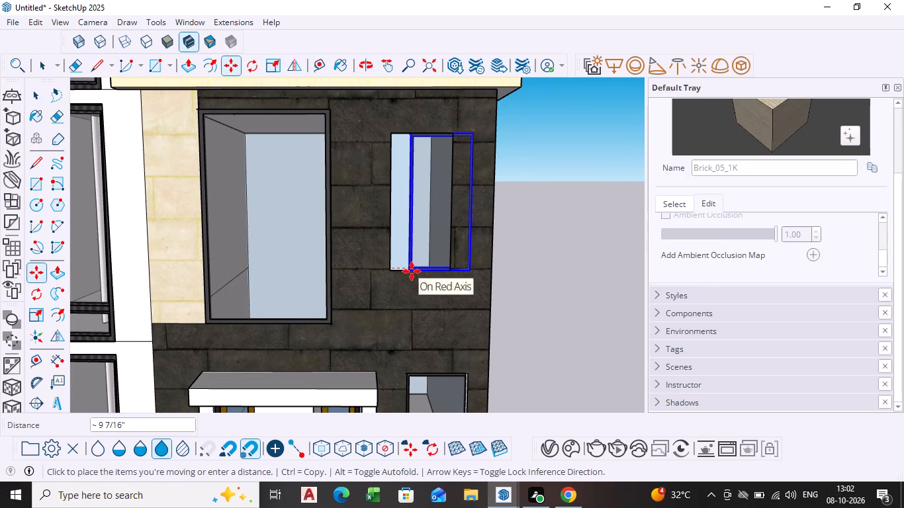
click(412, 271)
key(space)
Inspect the opening exposed behind the shifted narrow window, opening that storey's group and selecting its connected geometry.
middle_drag(413, 271, 461, 323)
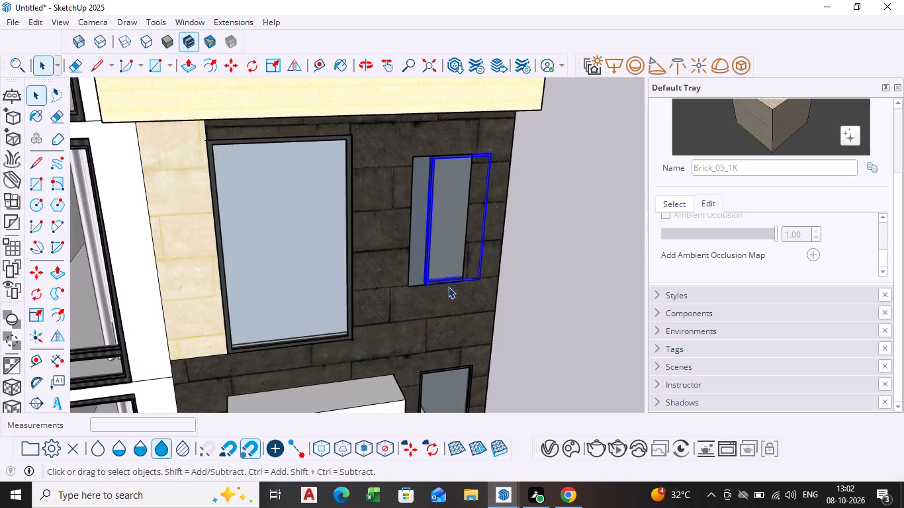
scroll(448, 274, up, 5)
middle_drag(448, 270, 500, 303)
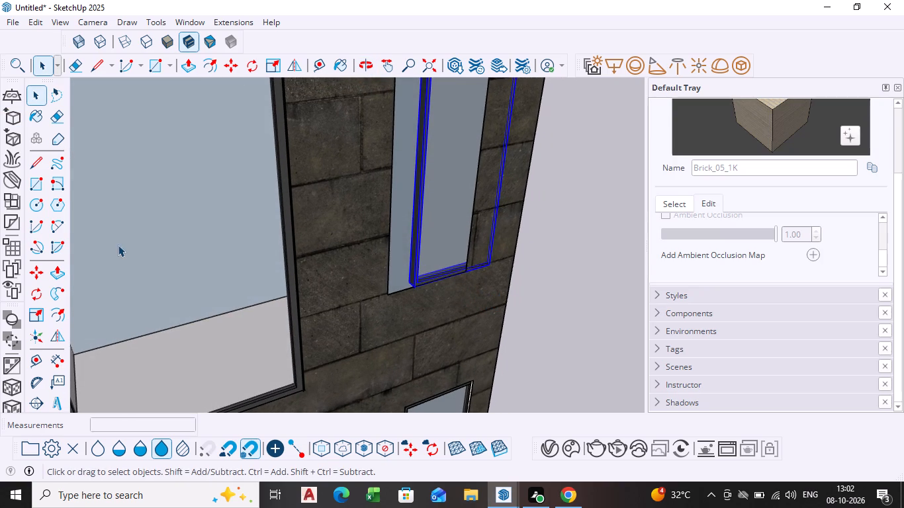
middle_drag(412, 189, 445, 220)
scroll(496, 211, up, 4)
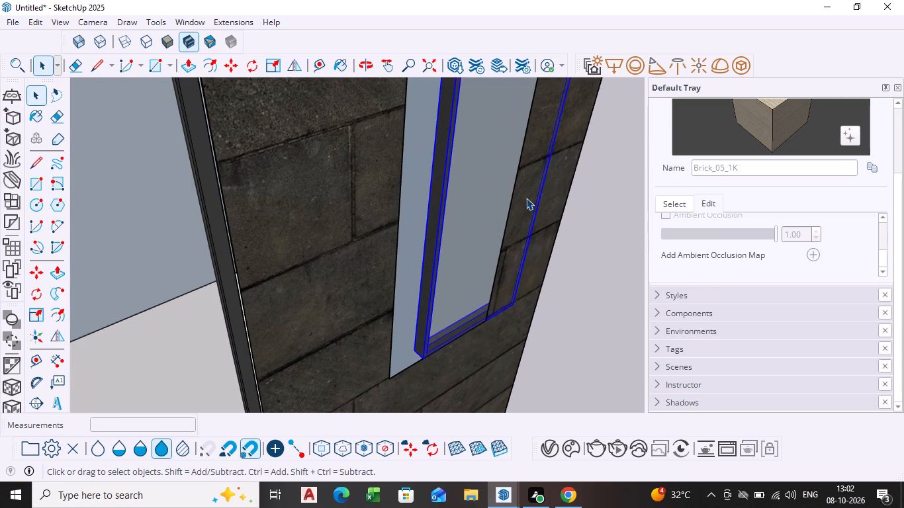
middle_drag(400, 265, 201, 268)
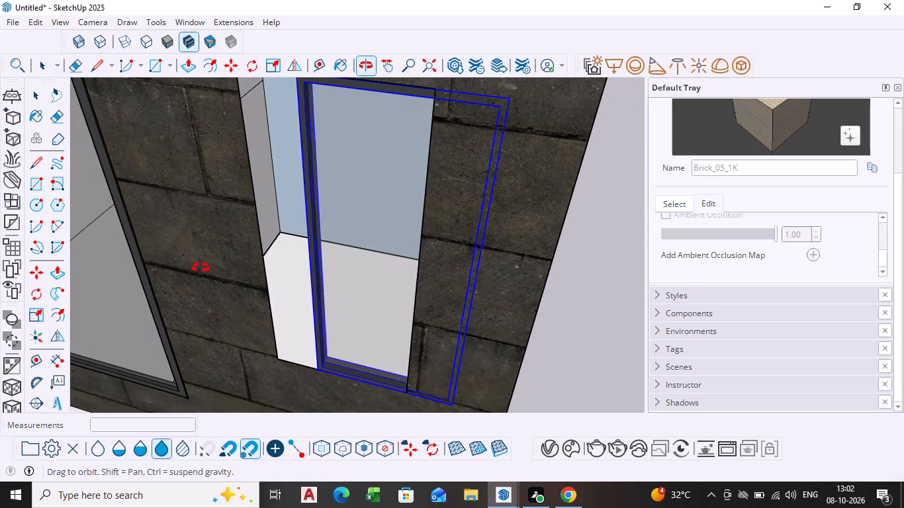
middle_drag(201, 268, 199, 268)
scroll(199, 268, down, 1)
scroll(222, 259, up, 4)
click(272, 269)
triple_click(272, 269)
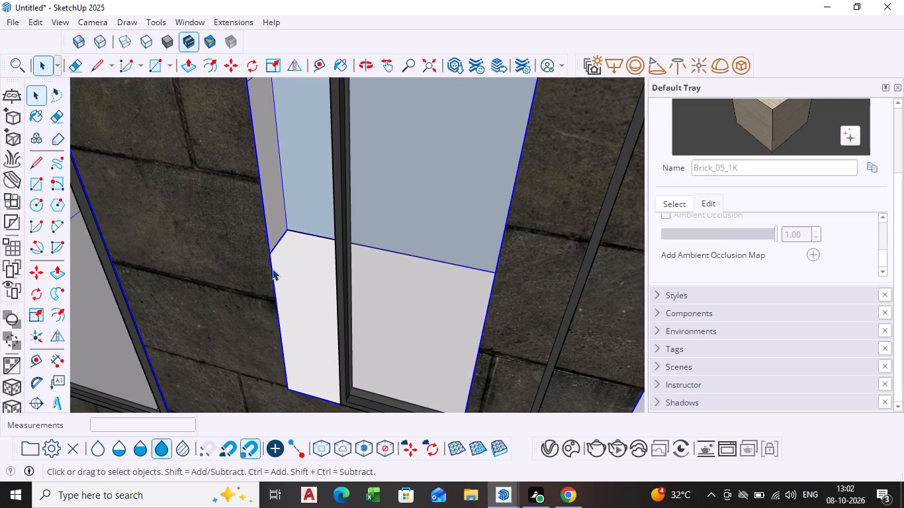
click(272, 269)
click(272, 269)
scroll(272, 271, down, 1)
middle_drag(264, 275, 198, 278)
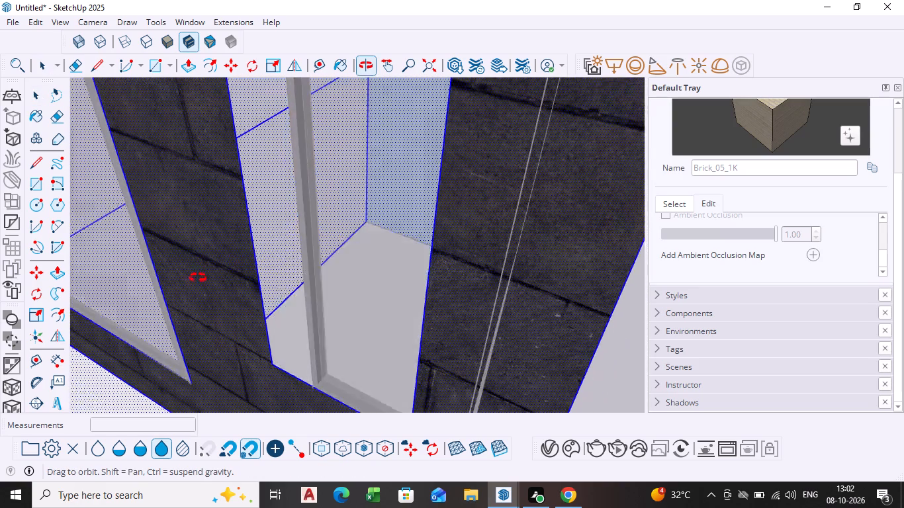
middle_drag(198, 278, 148, 278)
scroll(148, 278, down, 1)
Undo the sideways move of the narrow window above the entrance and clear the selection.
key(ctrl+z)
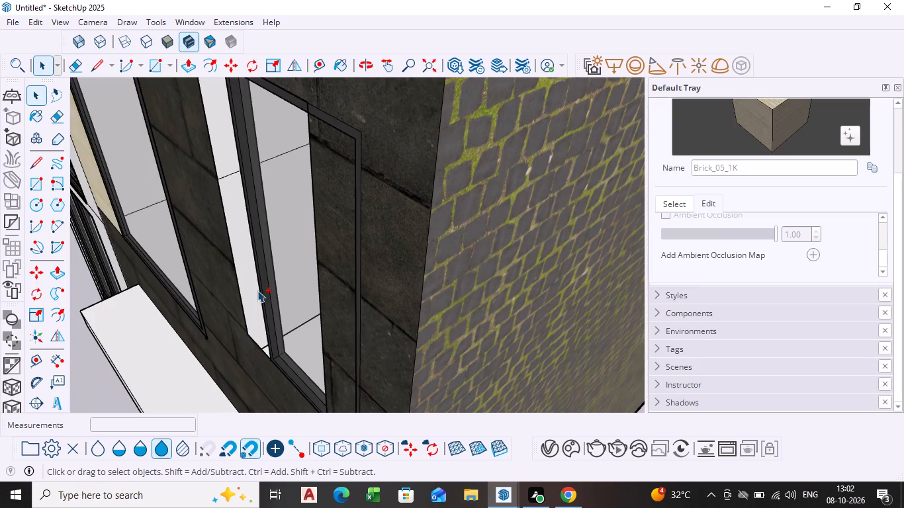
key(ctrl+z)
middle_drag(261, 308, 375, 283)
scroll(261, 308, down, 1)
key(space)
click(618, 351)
Examine the entrance block's front facade and its window placement across all three storeys.
scroll(492, 308, down, 3)
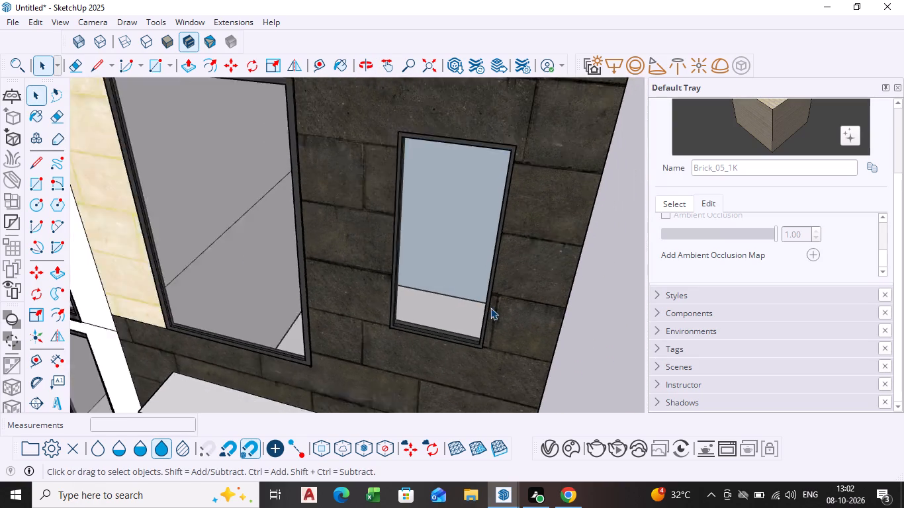
scroll(490, 308, down, 14)
middle_drag(479, 355, 500, 247)
scroll(496, 249, down, 5)
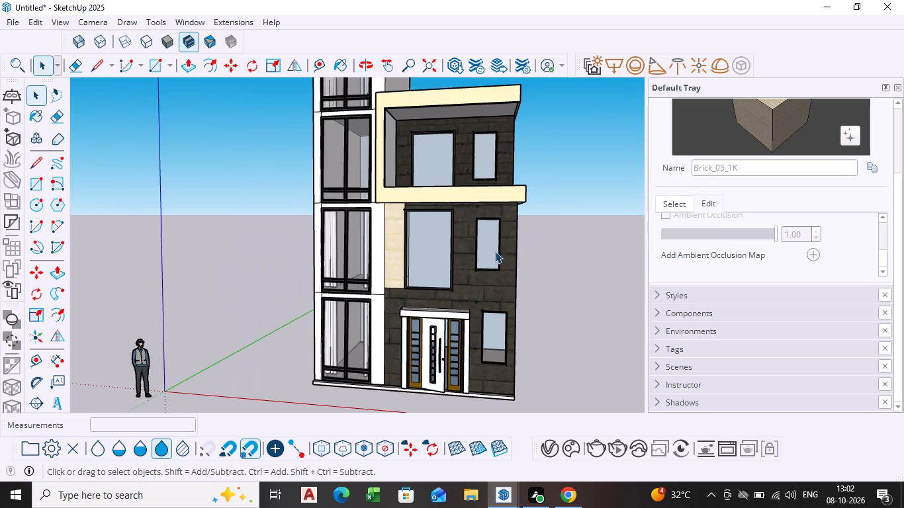
middle_drag(481, 300, 520, 304)
scroll(477, 264, down, 3)
middle_drag(435, 254, 363, 384)
scroll(433, 254, down, 1)
middle_drag(379, 364, 455, 264)
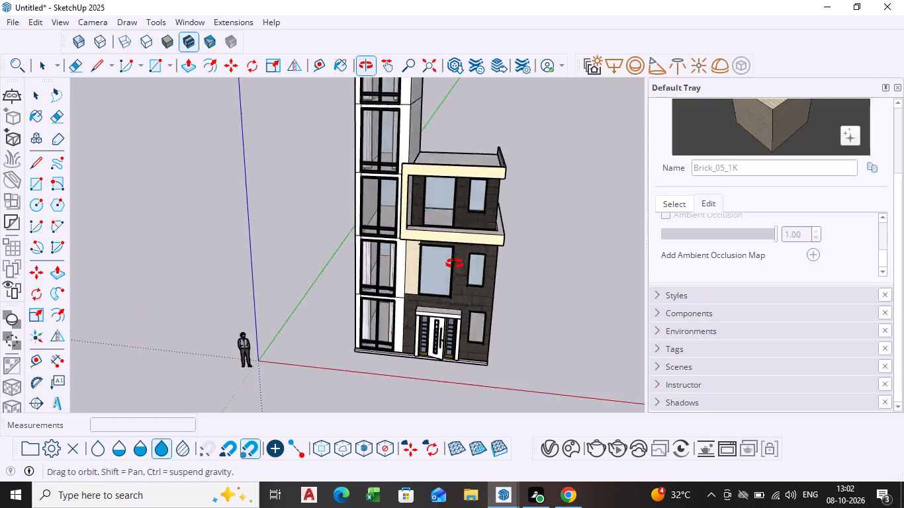
middle_drag(455, 264, 460, 264)
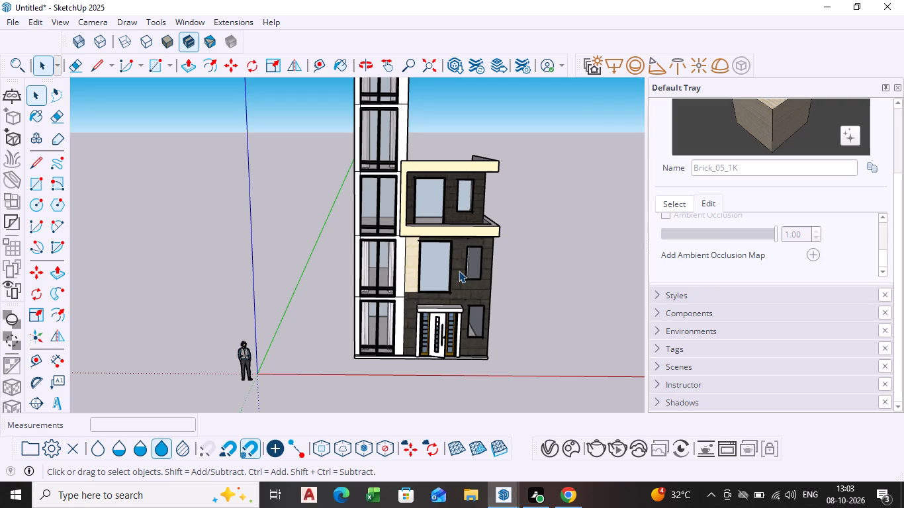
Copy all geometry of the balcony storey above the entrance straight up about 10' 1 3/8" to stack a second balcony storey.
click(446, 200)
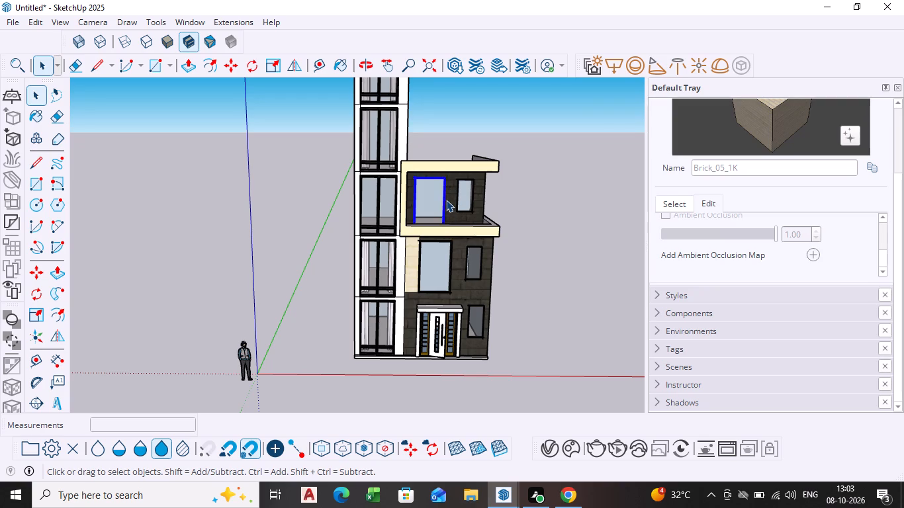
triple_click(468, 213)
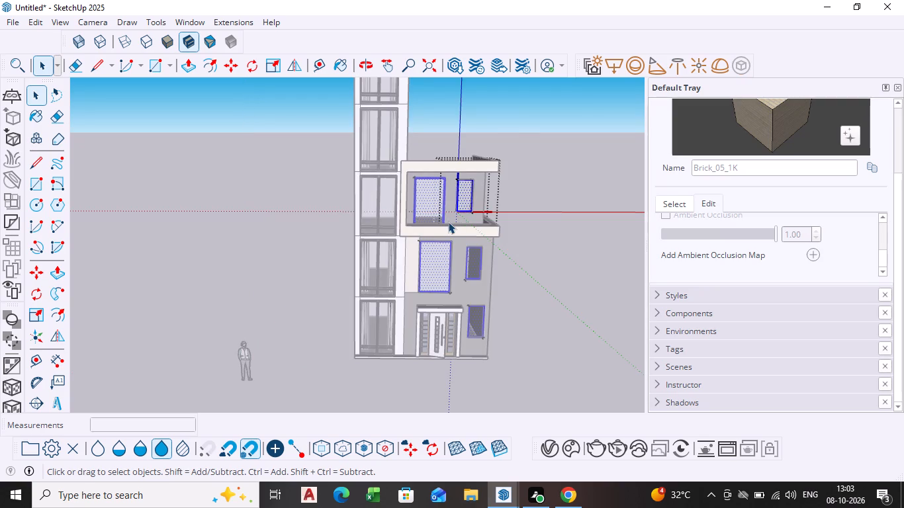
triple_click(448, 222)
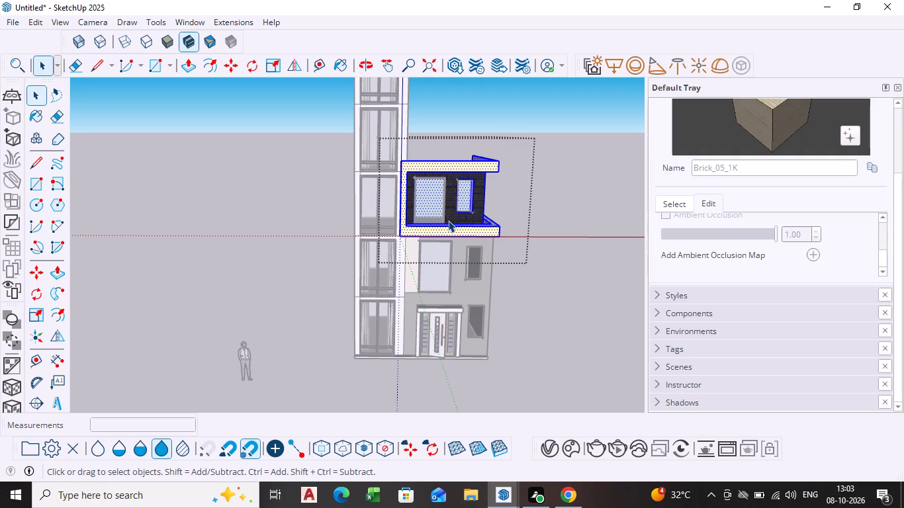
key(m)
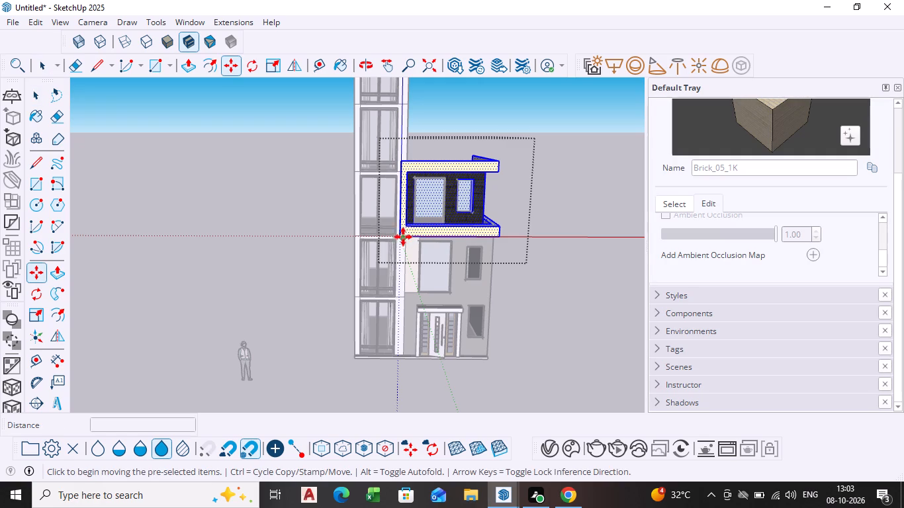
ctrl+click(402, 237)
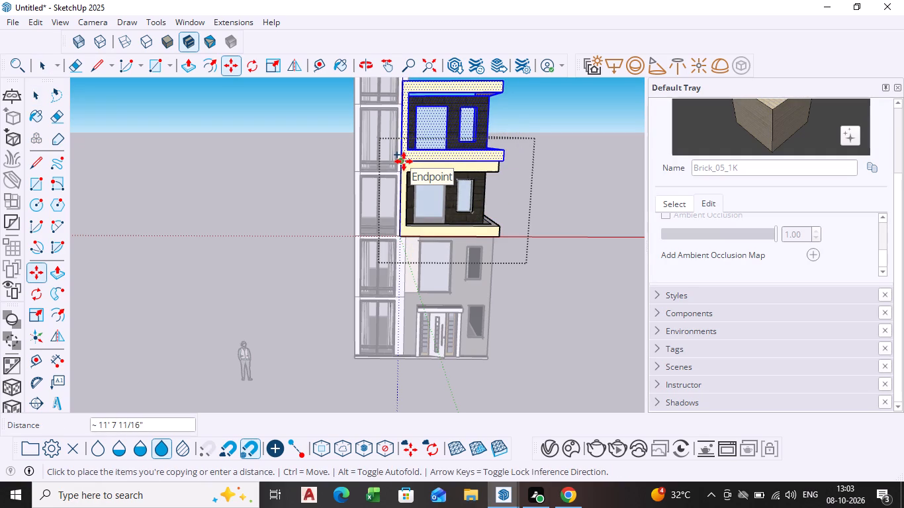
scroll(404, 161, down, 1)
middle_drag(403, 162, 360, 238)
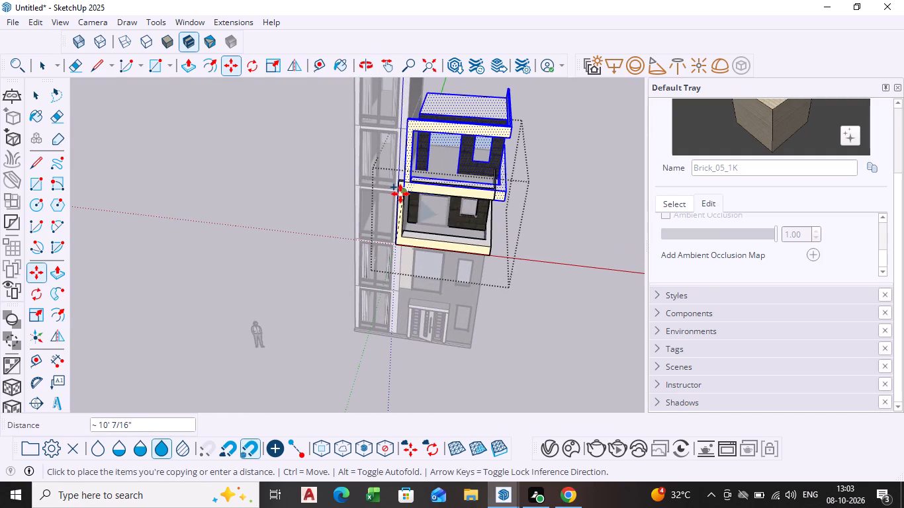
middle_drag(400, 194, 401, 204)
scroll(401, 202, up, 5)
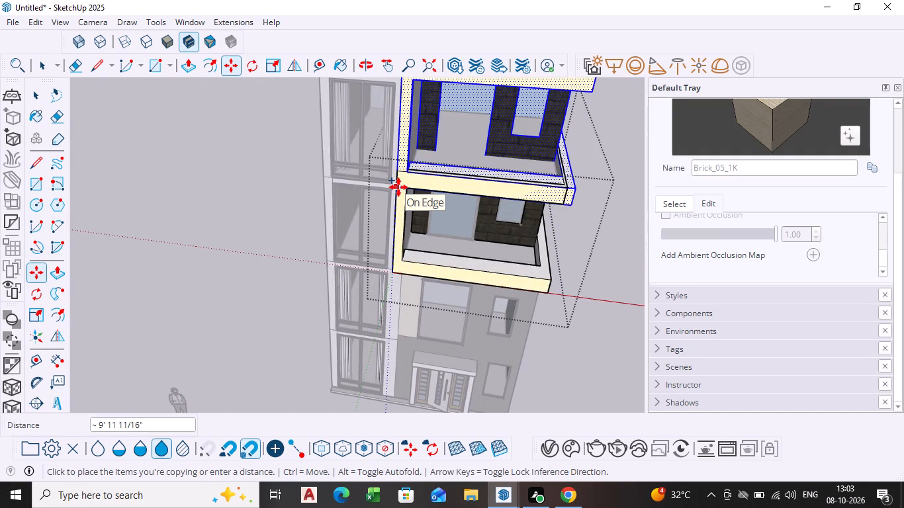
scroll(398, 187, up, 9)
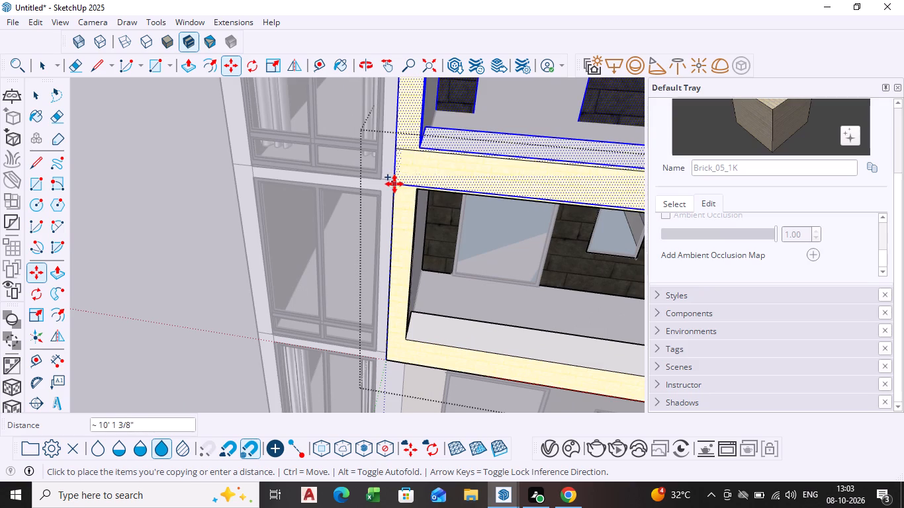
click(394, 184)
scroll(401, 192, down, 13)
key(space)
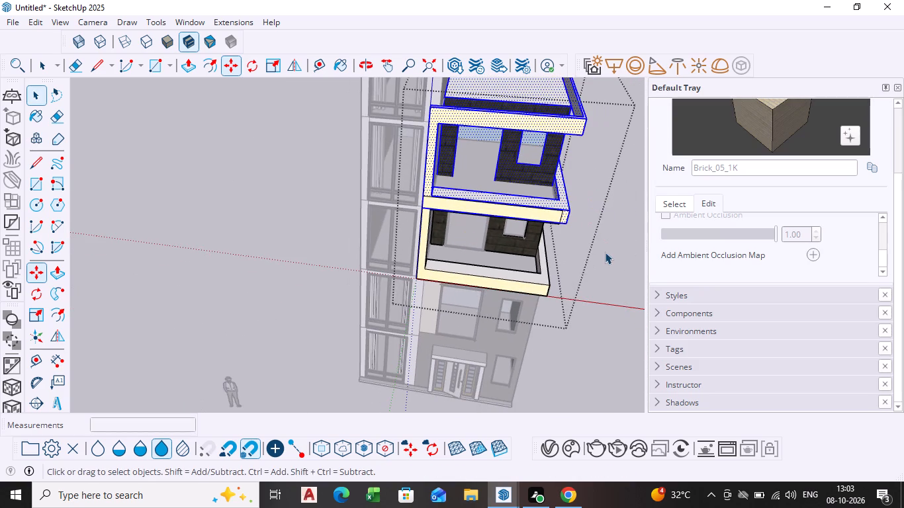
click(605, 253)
Examine the stacked balcony storeys from the side, from below and from the front.
scroll(579, 282, down, 1)
middle_drag(579, 282, 339, 233)
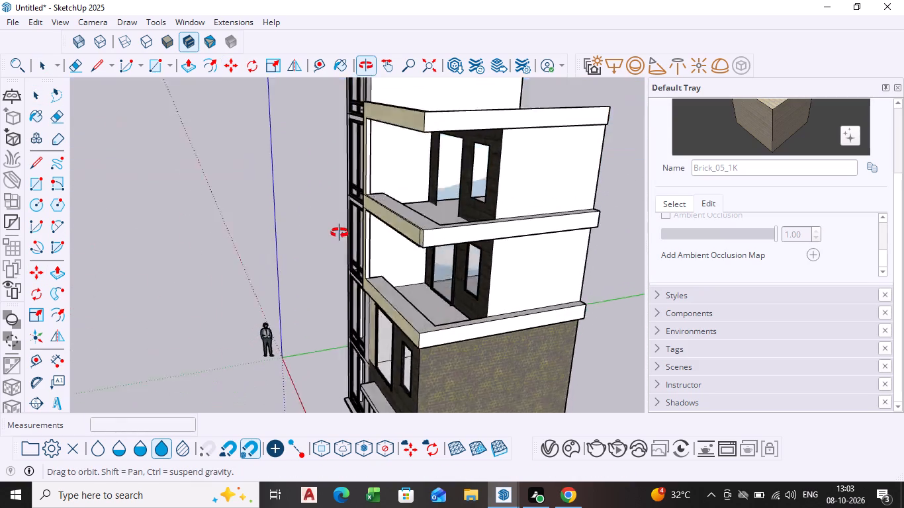
middle_drag(339, 233, 561, 95)
scroll(525, 186, down, 3)
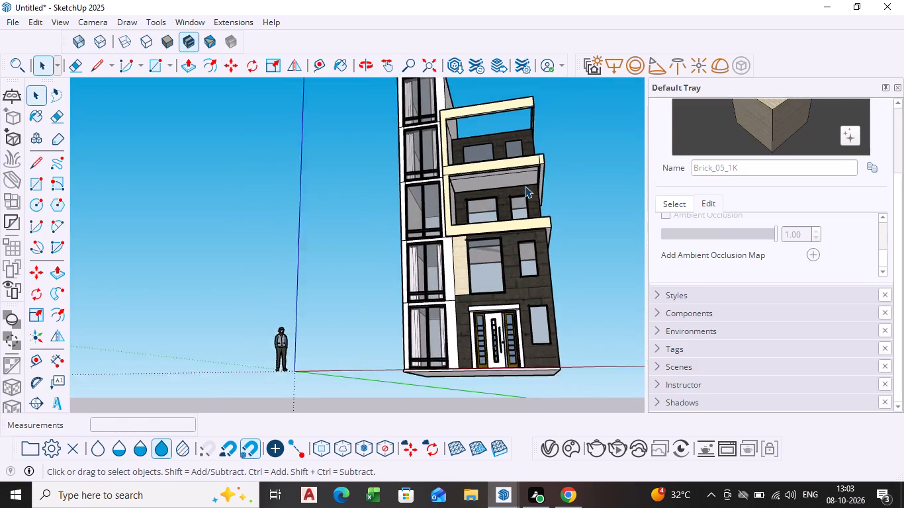
middle_drag(524, 187, 540, 294)
scroll(528, 157, up, 3)
middle_drag(591, 185, 572, 195)
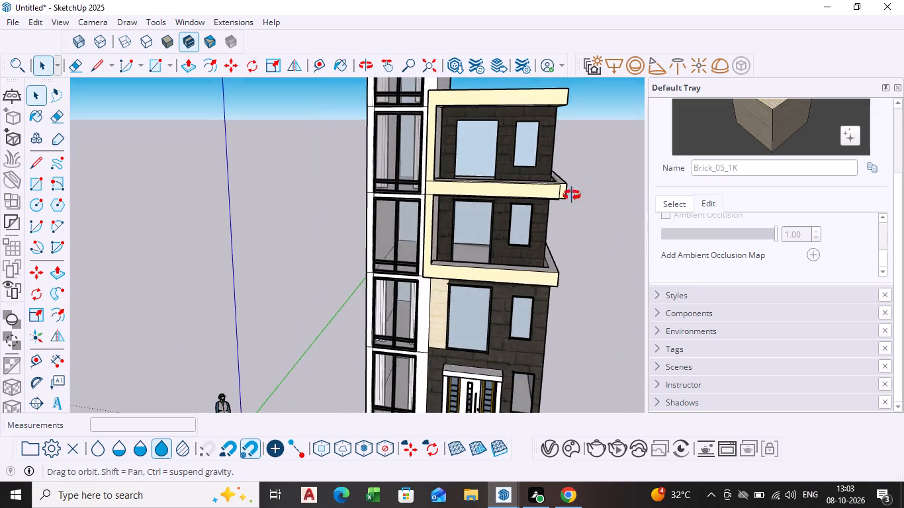
middle_drag(572, 195, 415, 236)
scroll(480, 247, up, 3)
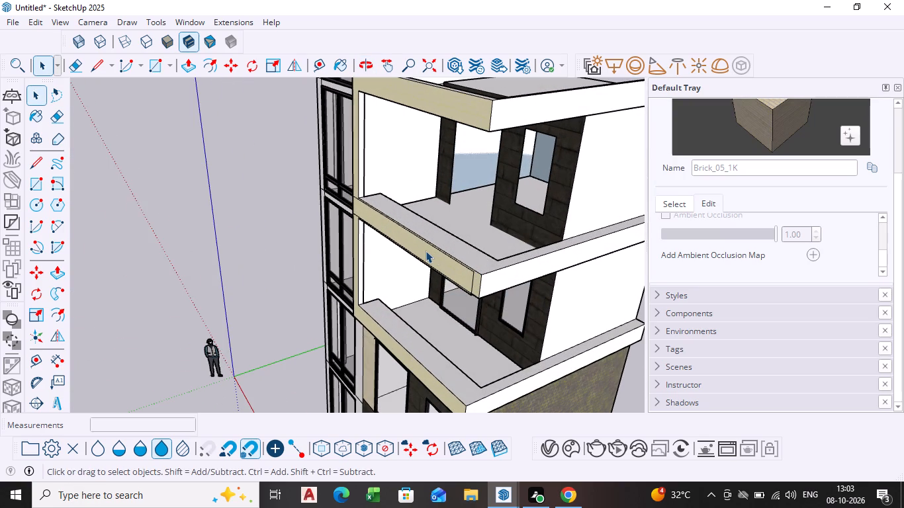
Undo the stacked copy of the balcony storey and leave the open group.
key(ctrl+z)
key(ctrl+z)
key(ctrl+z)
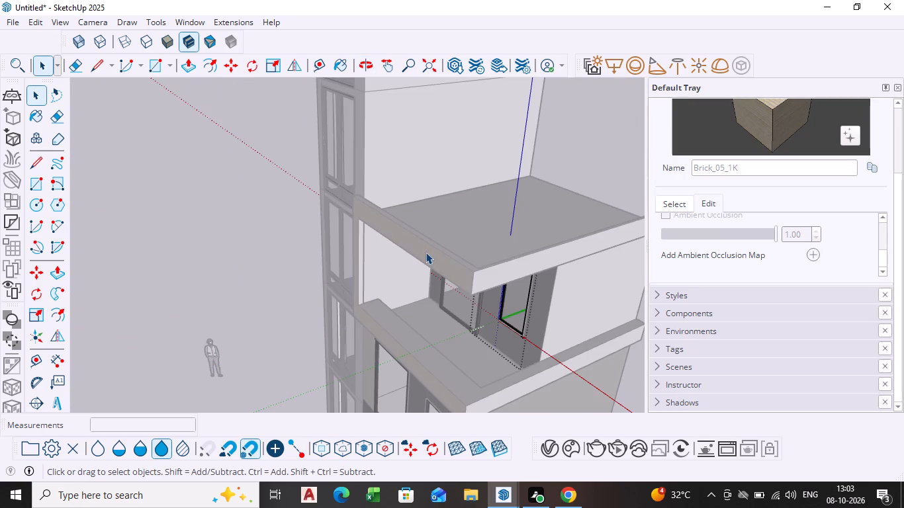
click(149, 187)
Inside the balcony storey's group, copy the brick front wall face with its openings up about 9' 10 1/2" onto the roof slab.
scroll(149, 187, down, 2)
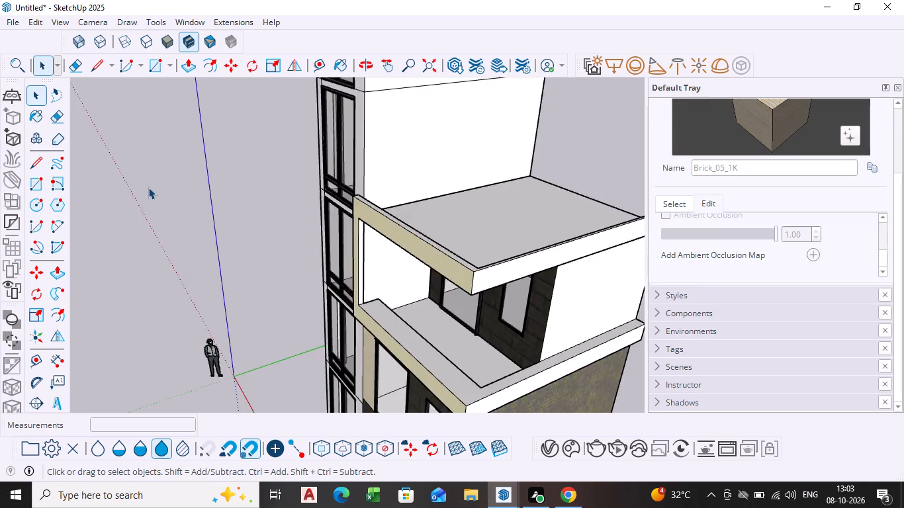
scroll(148, 187, down, 3)
scroll(308, 263, down, 1)
middle_drag(308, 261, 385, 242)
middle_drag(367, 256, 361, 239)
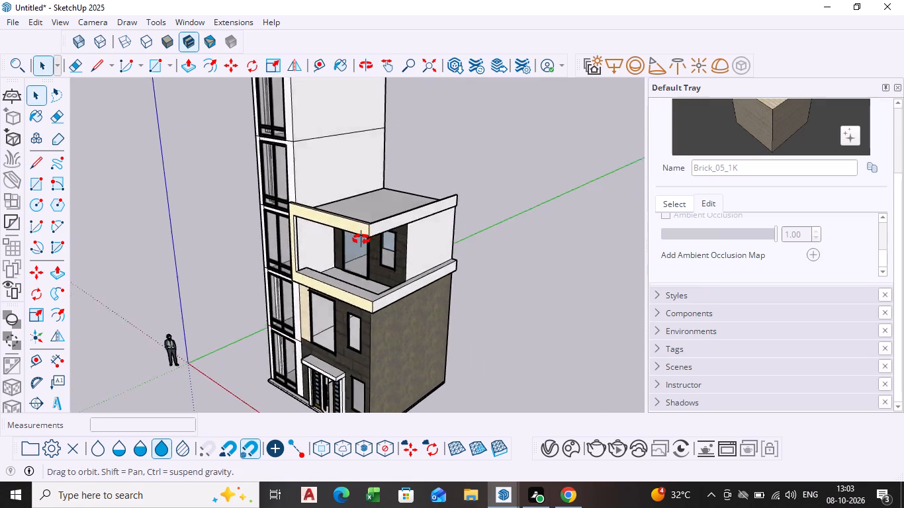
middle_drag(361, 239, 404, 229)
scroll(375, 251, up, 4)
middle_click(382, 238)
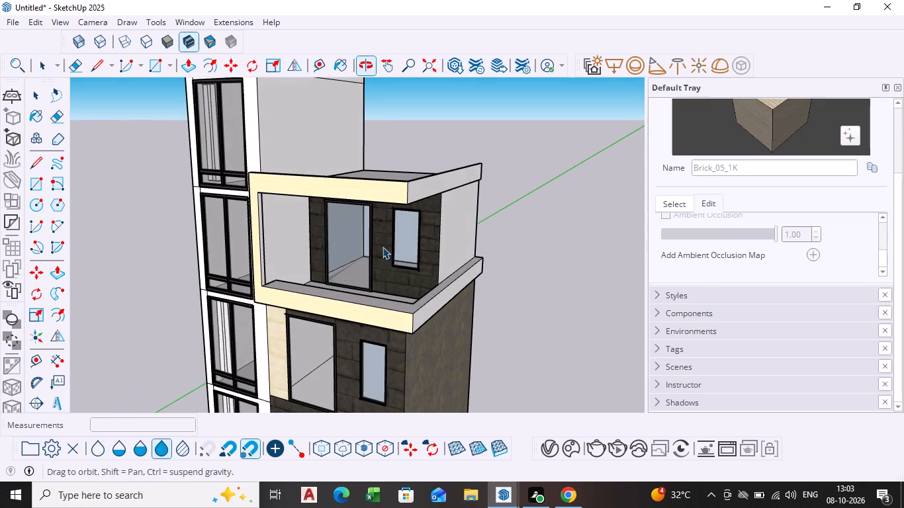
scroll(379, 253, up, 3)
click(379, 253)
triple_click(379, 253)
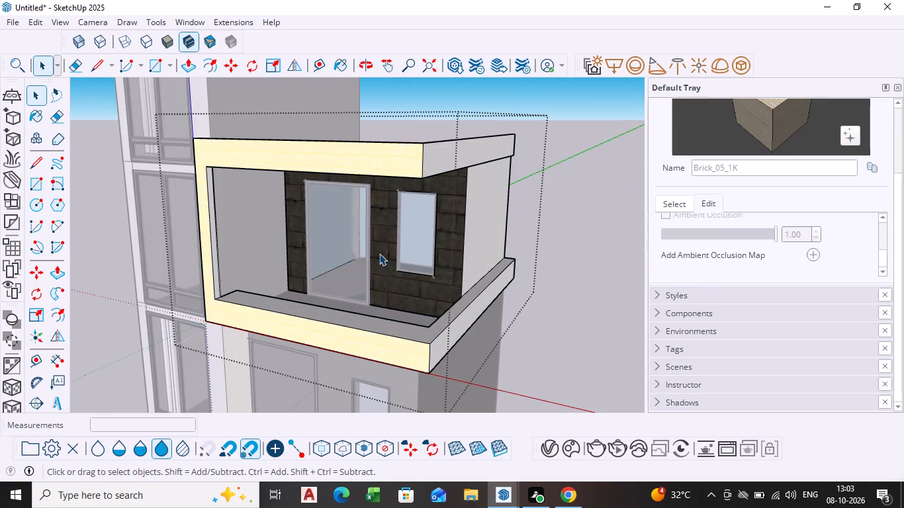
click(451, 245)
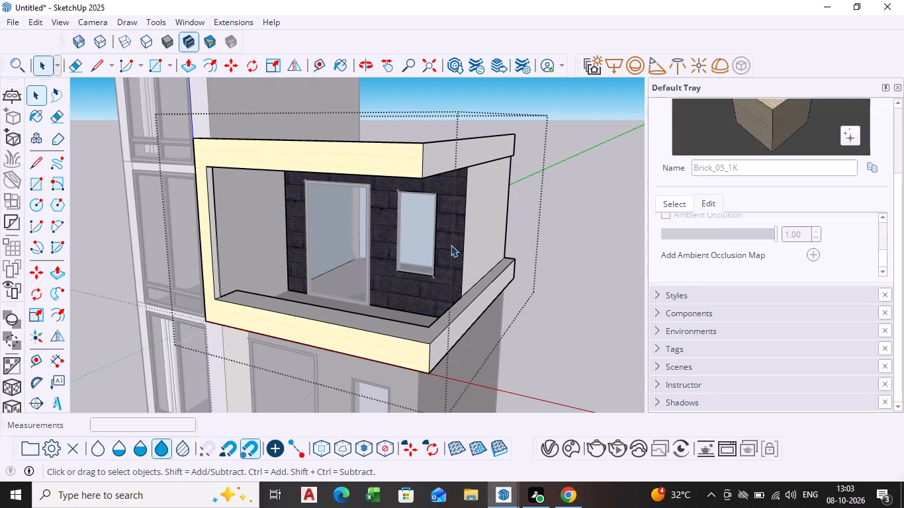
key(m)
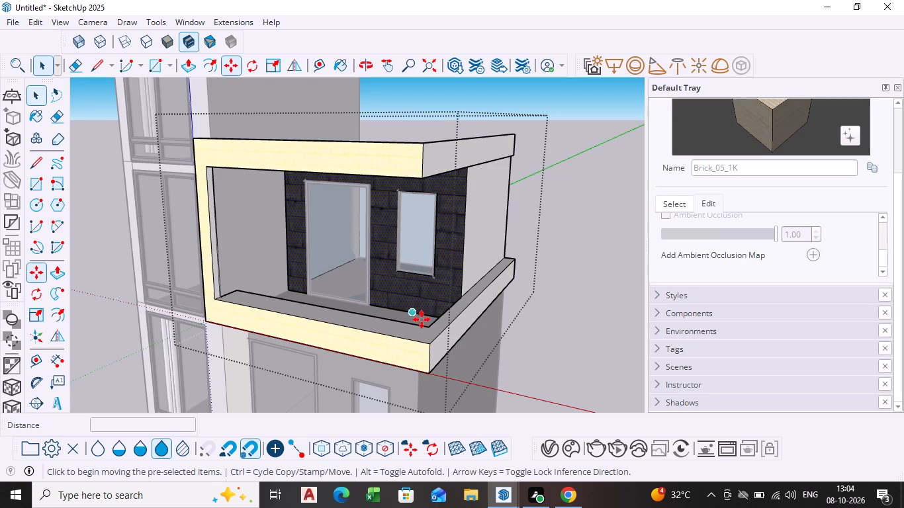
click(284, 286)
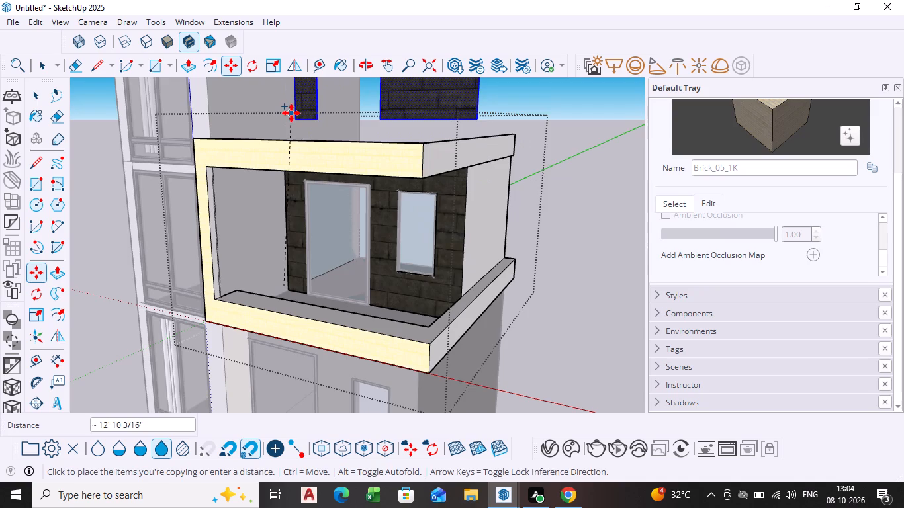
middle_drag(291, 113, 255, 329)
scroll(291, 117, down, 1)
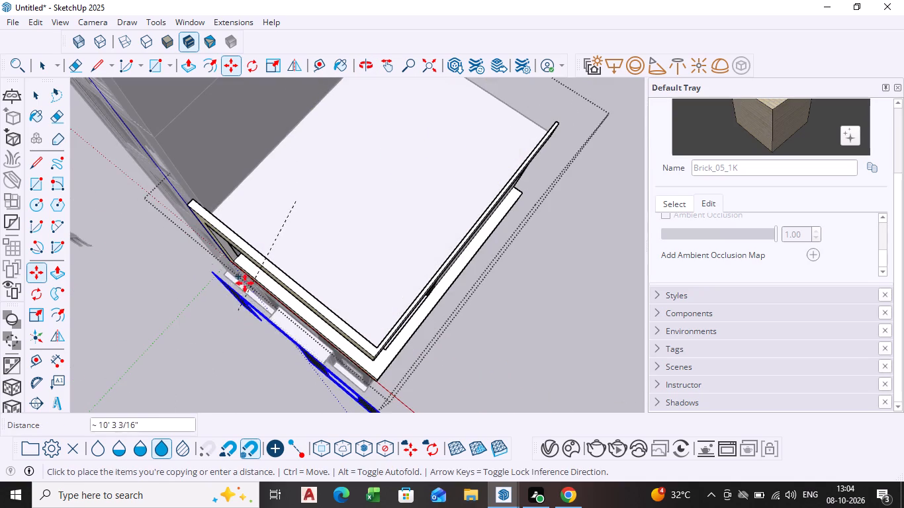
middle_drag(258, 164, 377, 62)
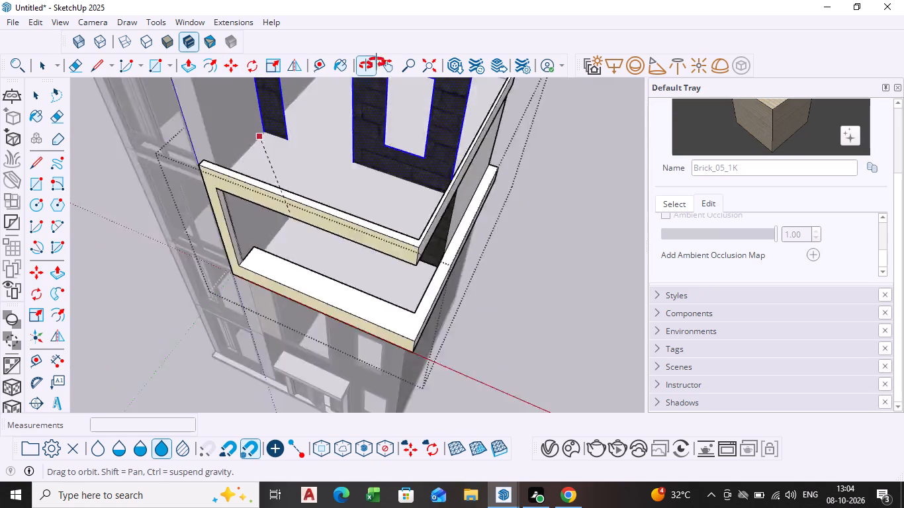
middle_drag(377, 62, 408, 52)
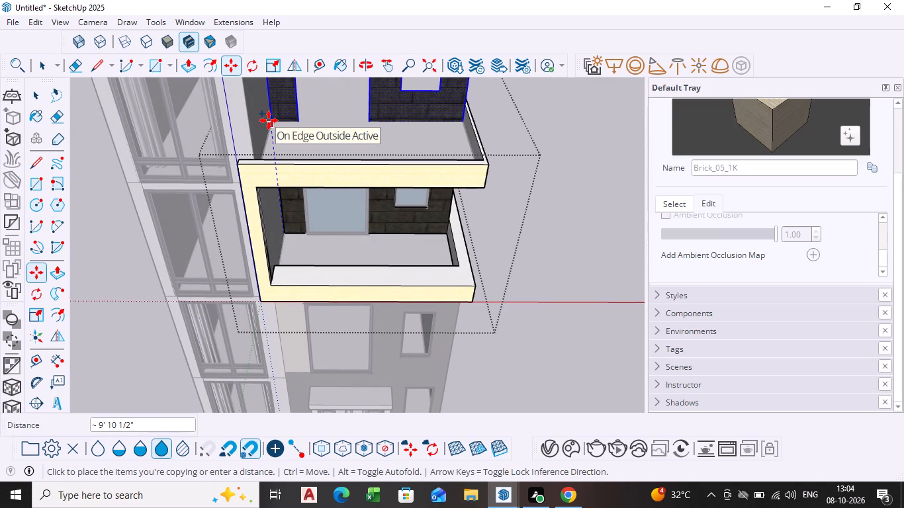
click(269, 120)
scroll(455, 220, down, 3)
middle_drag(455, 220, 101, 234)
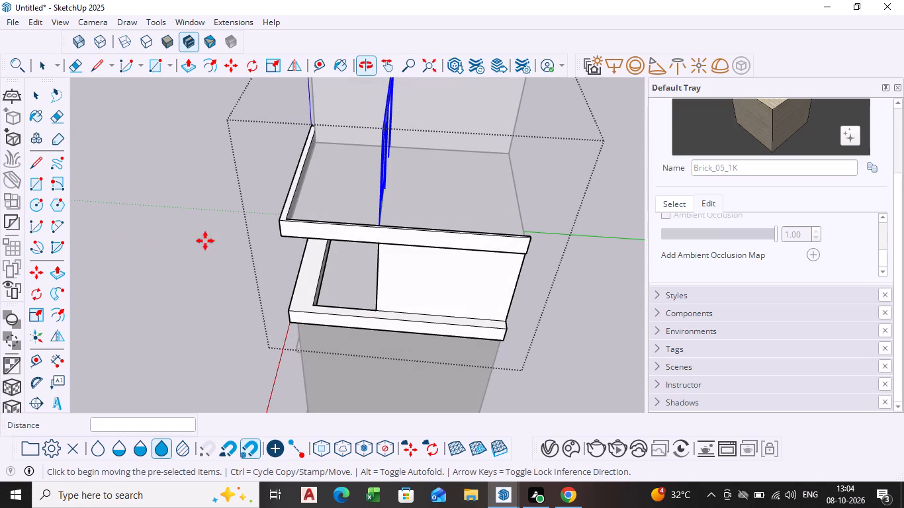
key(Escape)
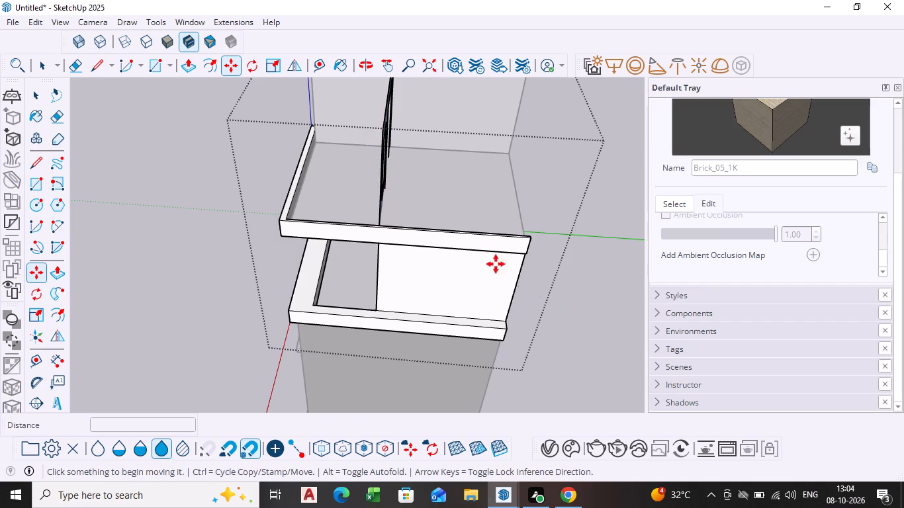
Push/Pull the copied wall face about 11' 5 13/16" to the roof slab's rear edge to form the storey, then close the group.
middle_drag(432, 212, 269, 185)
scroll(285, 161, up, 4)
key(space)
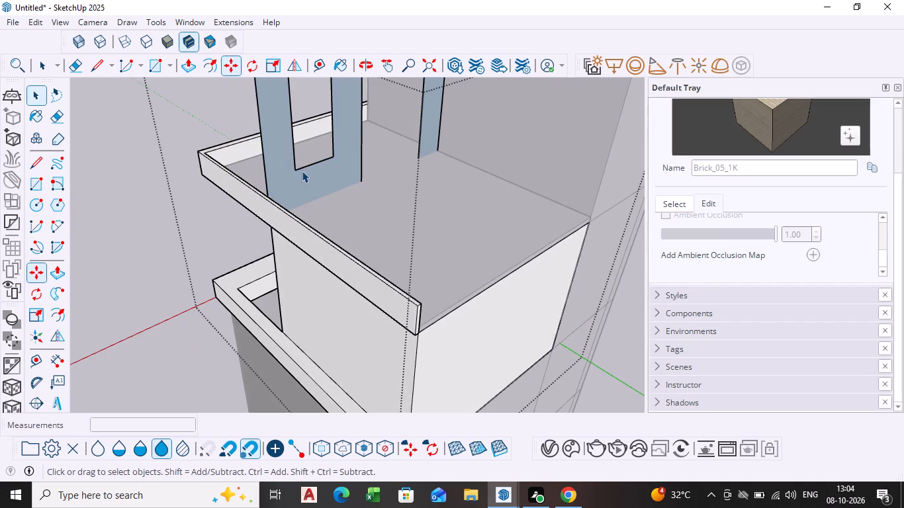
click(282, 177)
key(p)
click(282, 177)
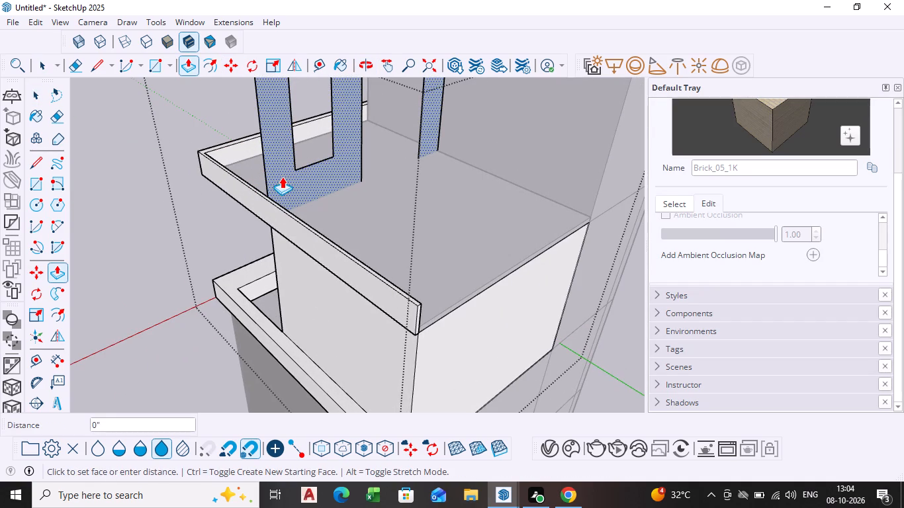
scroll(394, 292, down, 3)
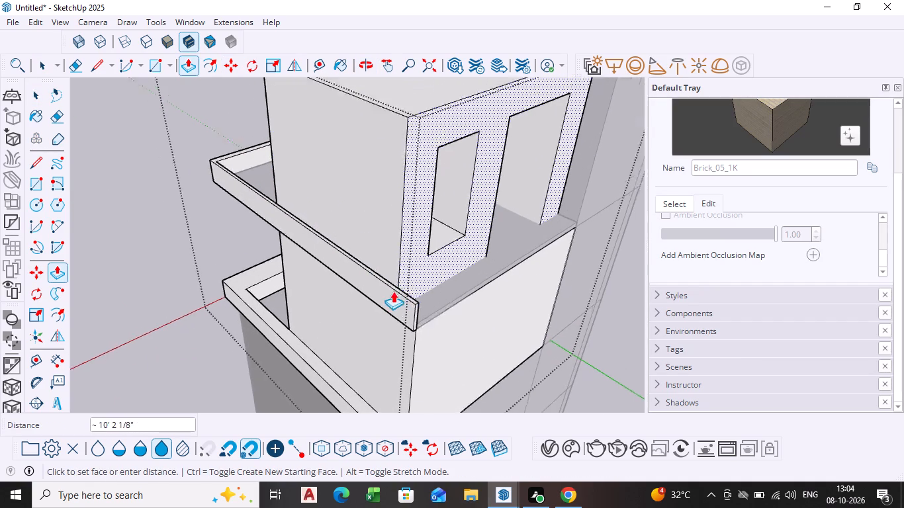
middle_drag(392, 290, 304, 267)
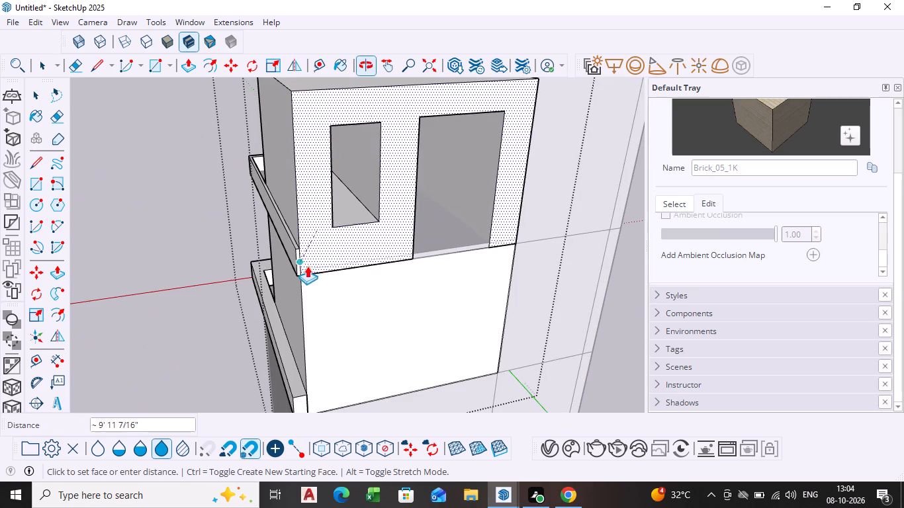
click(298, 265)
scroll(136, 249, down, 4)
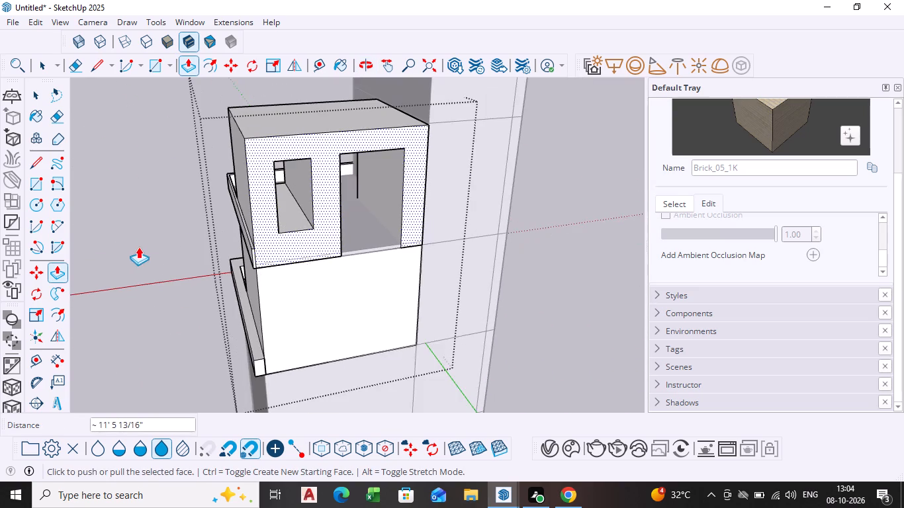
middle_drag(138, 249, 605, 239)
scroll(148, 259, down, 1)
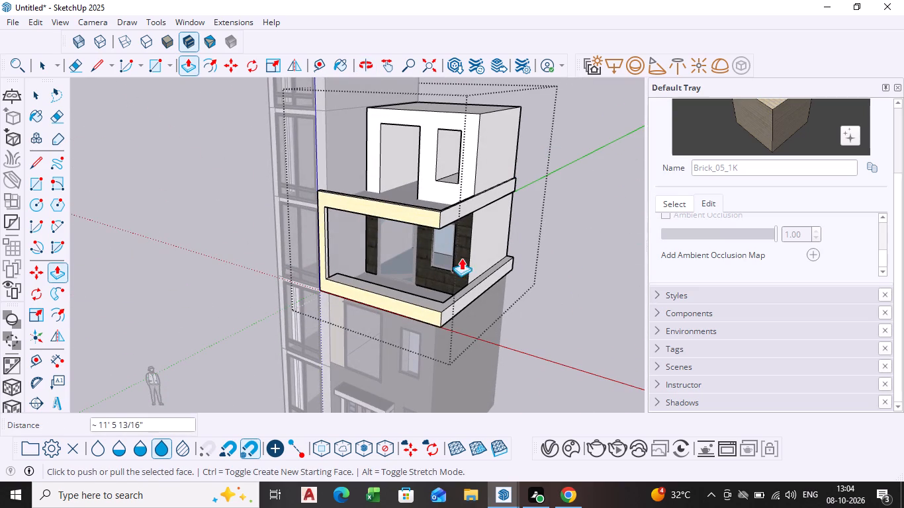
key(space)
click(547, 301)
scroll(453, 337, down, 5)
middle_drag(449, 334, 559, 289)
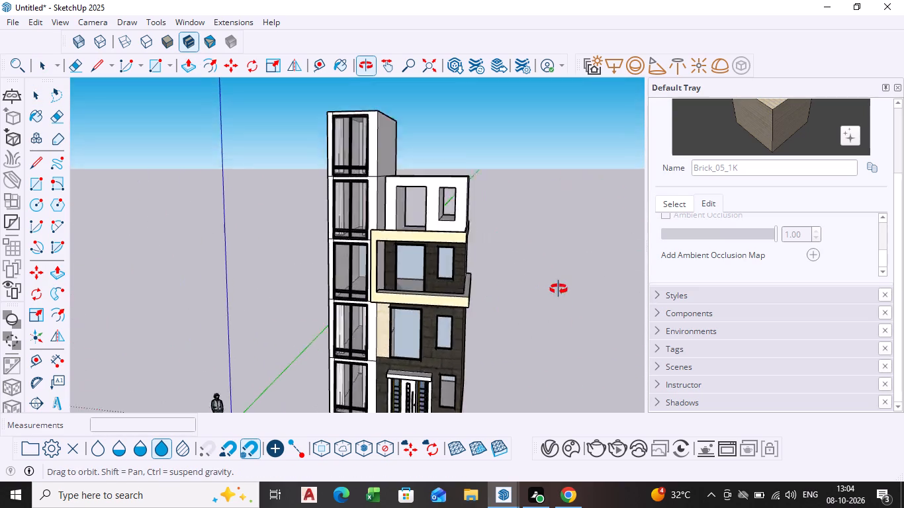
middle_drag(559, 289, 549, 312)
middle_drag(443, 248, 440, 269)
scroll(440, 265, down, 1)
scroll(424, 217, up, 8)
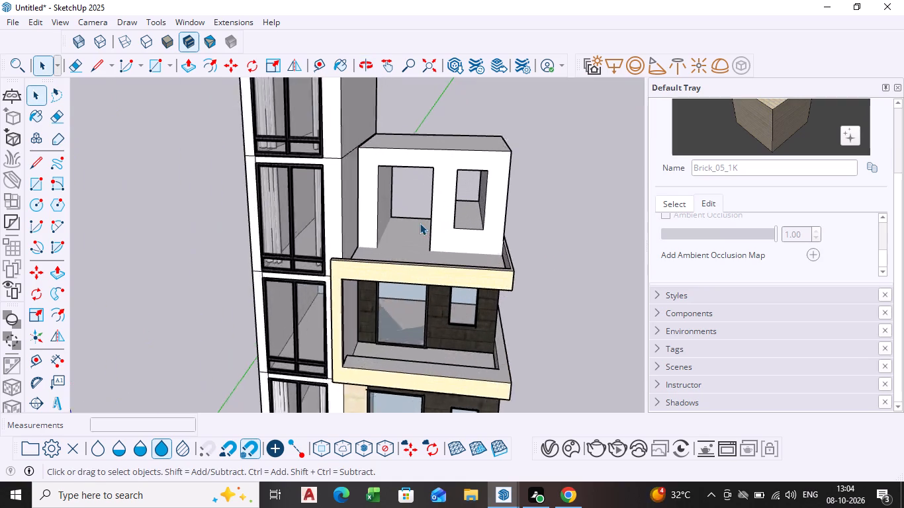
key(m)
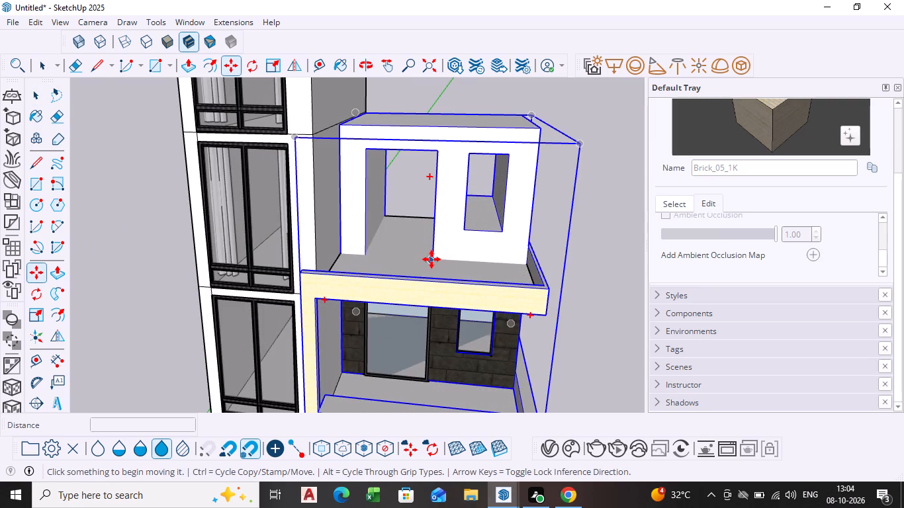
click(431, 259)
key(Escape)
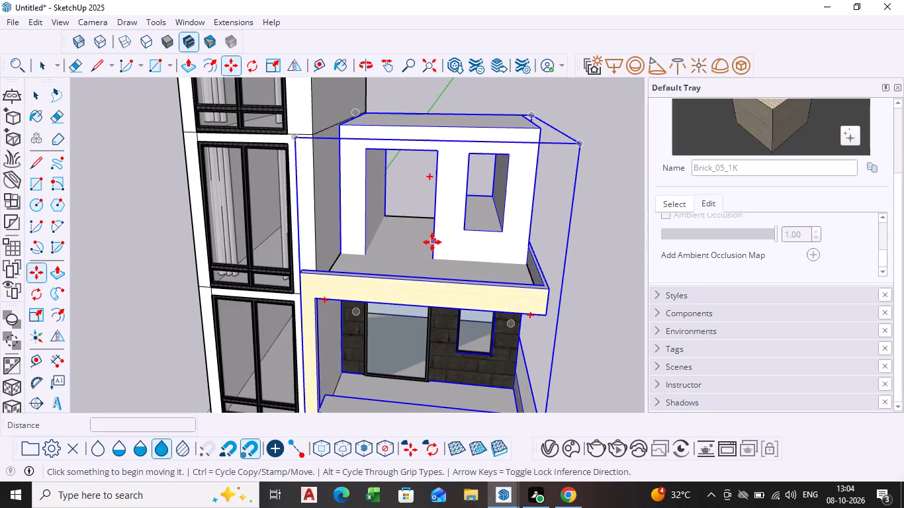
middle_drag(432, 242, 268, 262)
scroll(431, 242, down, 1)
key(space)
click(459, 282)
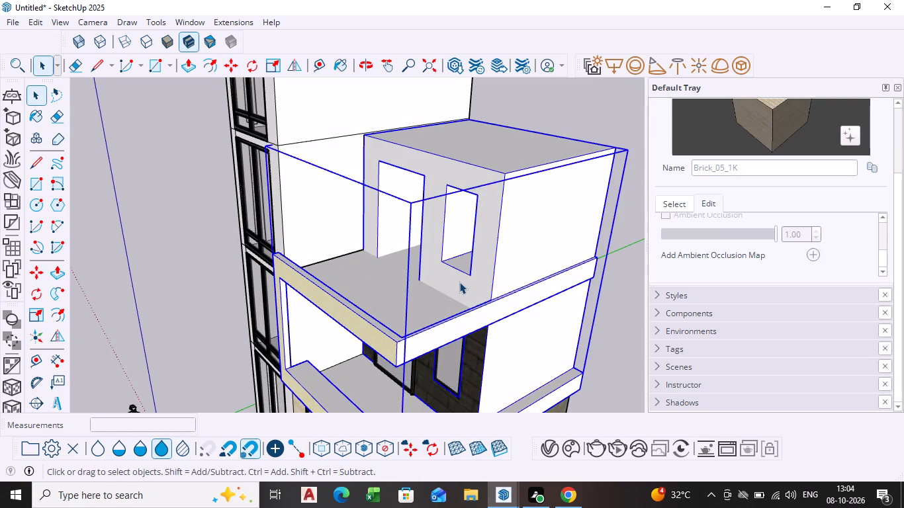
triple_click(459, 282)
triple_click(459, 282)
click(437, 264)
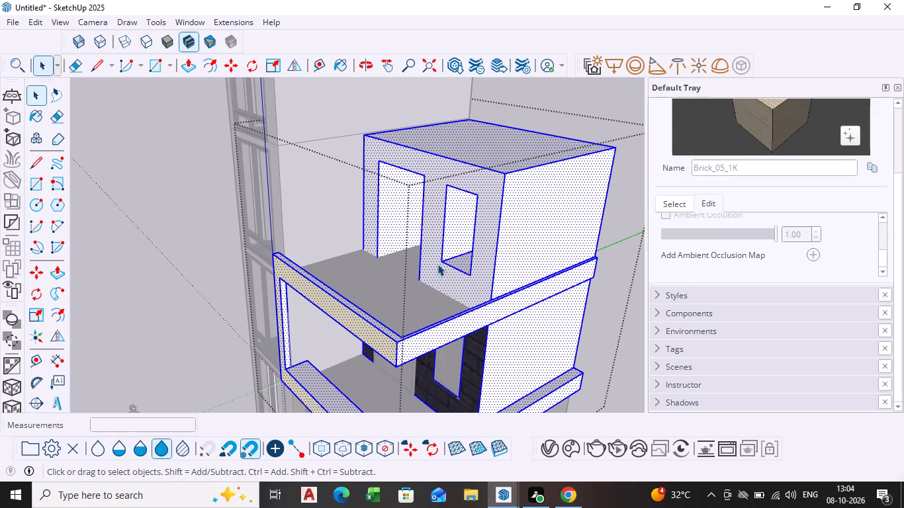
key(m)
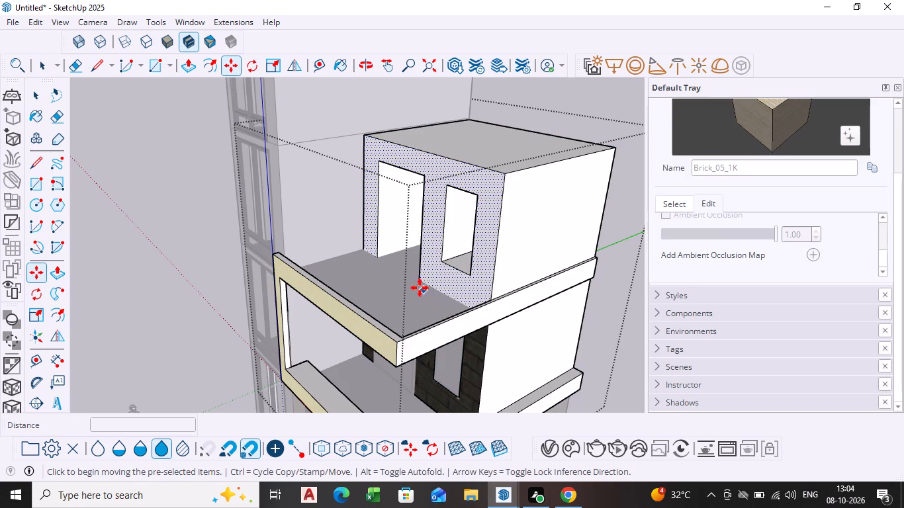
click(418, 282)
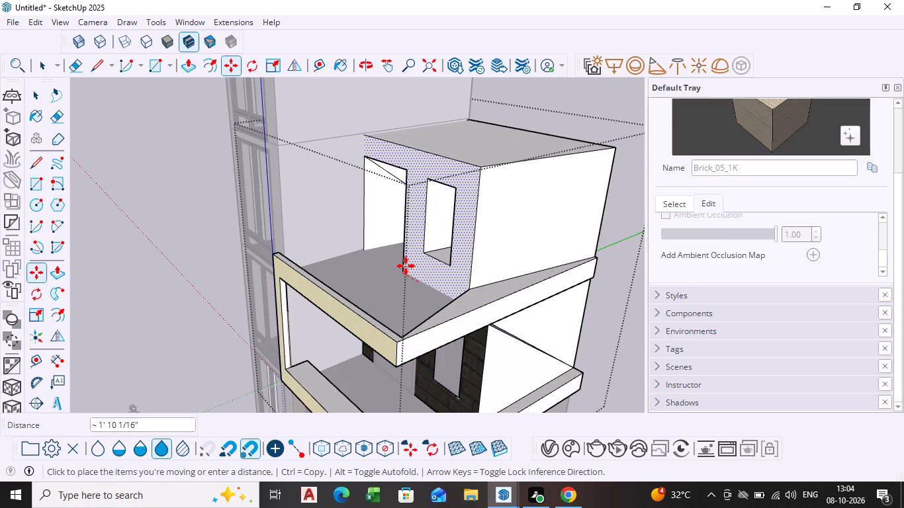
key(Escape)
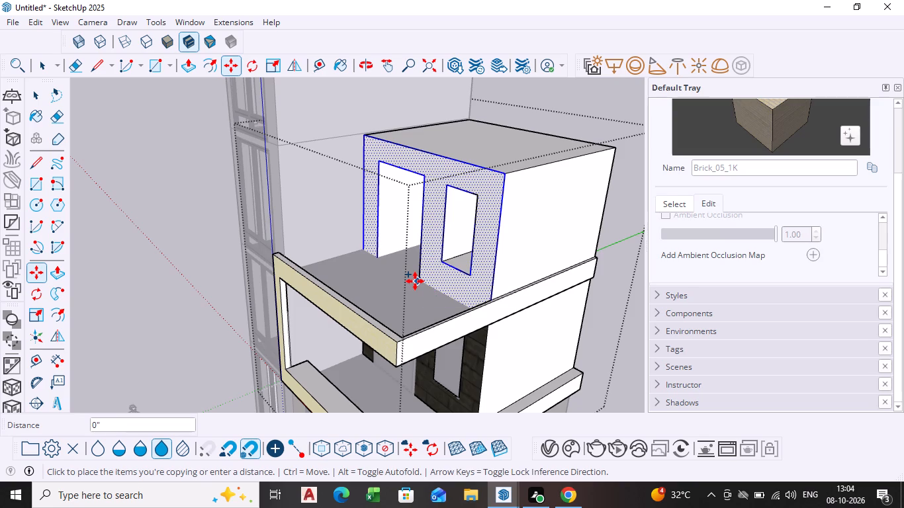
Undo the extruded top storey and its copied front wall face on the roof slab, and close the balcony storey's group.
key(ctrl+z)
key(ctrl+z)
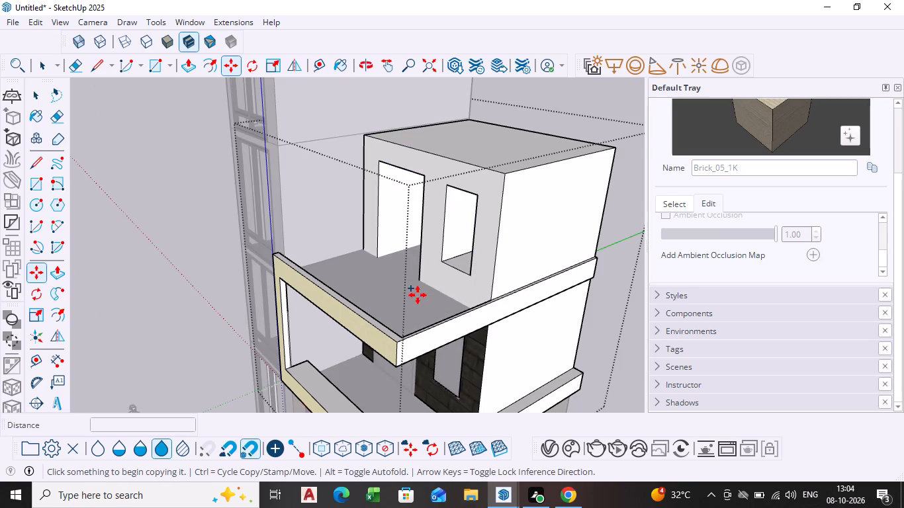
key(ctrl+z)
key(ctrl+z)
key(space)
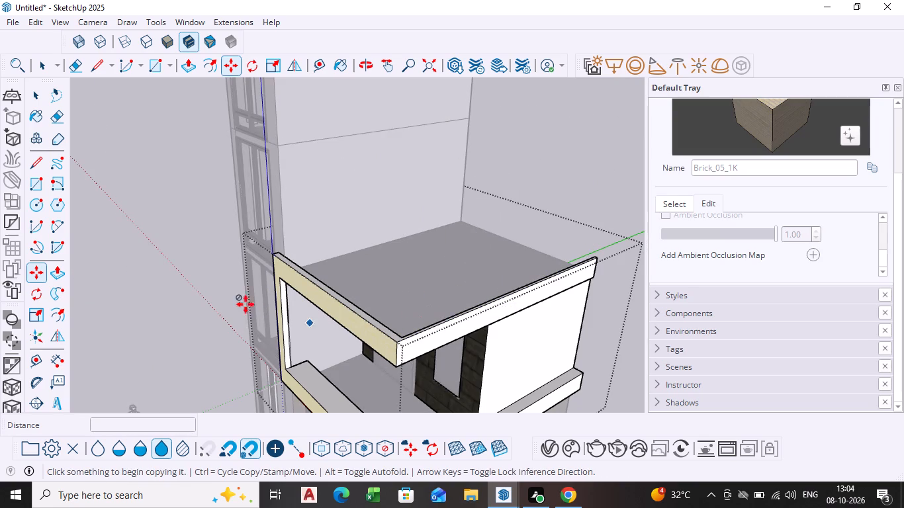
click(167, 275)
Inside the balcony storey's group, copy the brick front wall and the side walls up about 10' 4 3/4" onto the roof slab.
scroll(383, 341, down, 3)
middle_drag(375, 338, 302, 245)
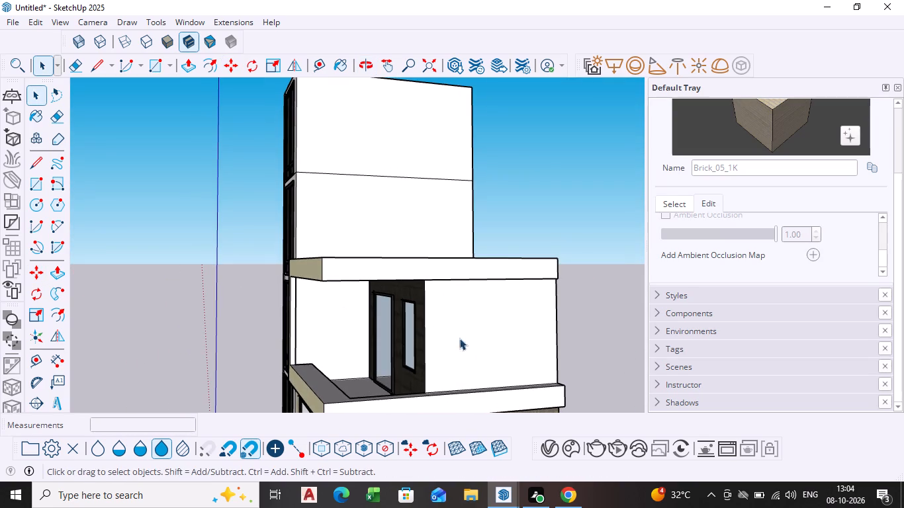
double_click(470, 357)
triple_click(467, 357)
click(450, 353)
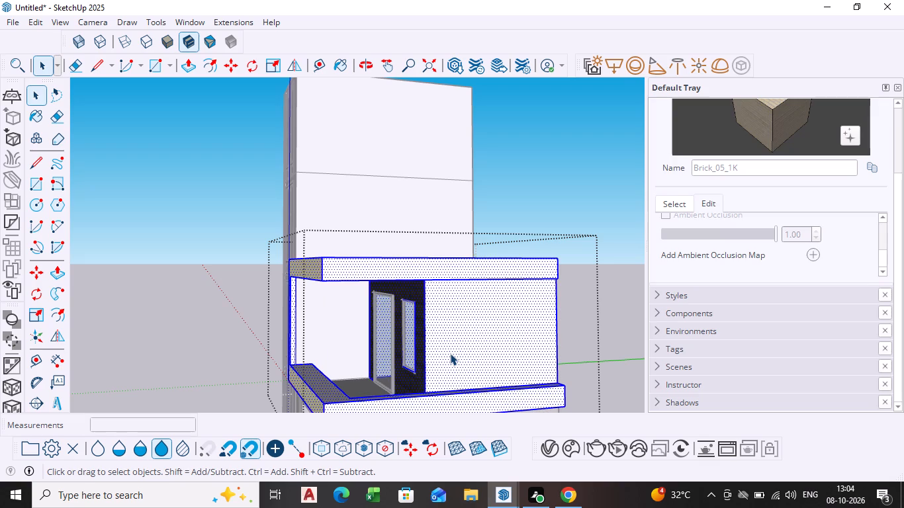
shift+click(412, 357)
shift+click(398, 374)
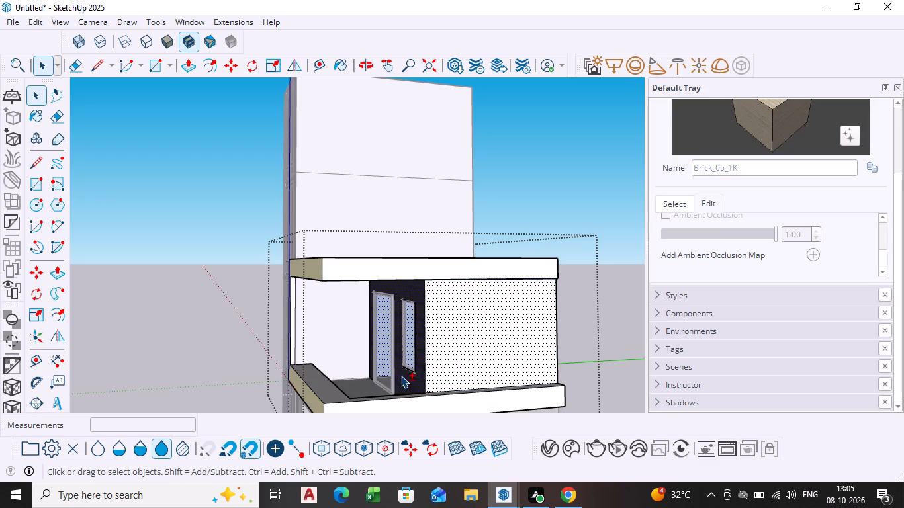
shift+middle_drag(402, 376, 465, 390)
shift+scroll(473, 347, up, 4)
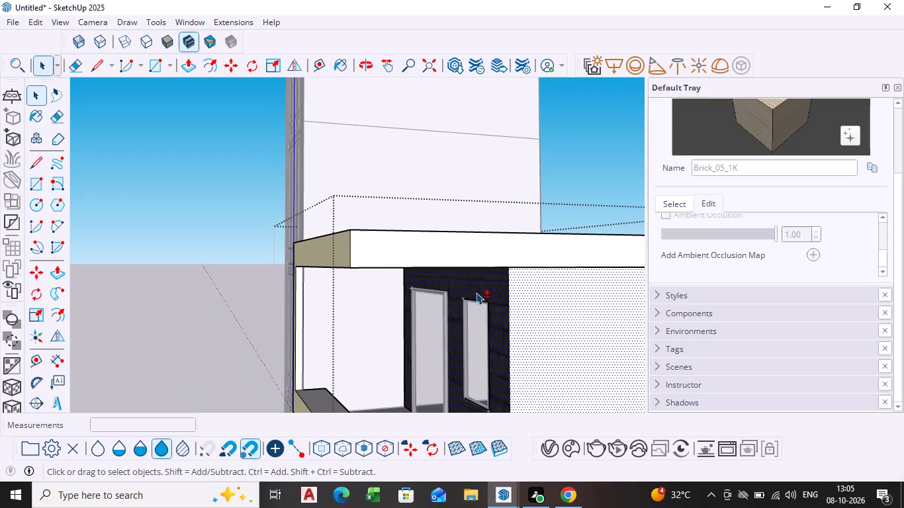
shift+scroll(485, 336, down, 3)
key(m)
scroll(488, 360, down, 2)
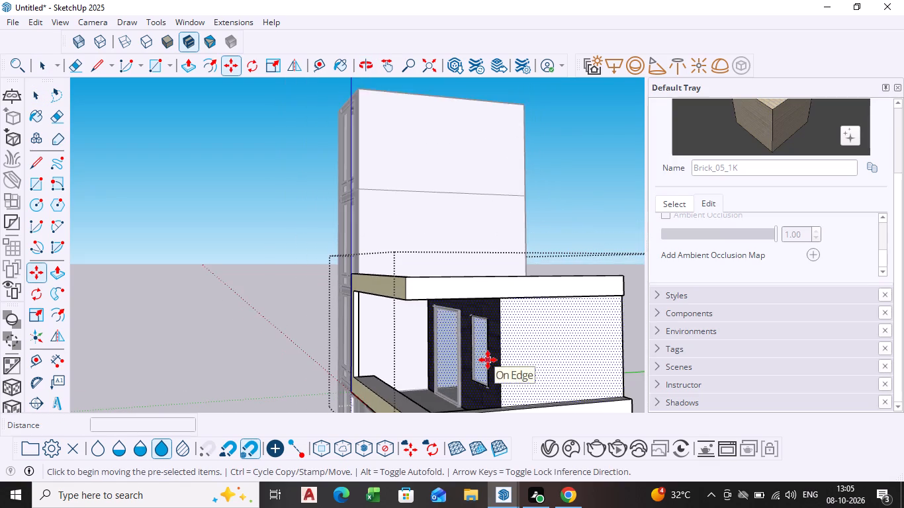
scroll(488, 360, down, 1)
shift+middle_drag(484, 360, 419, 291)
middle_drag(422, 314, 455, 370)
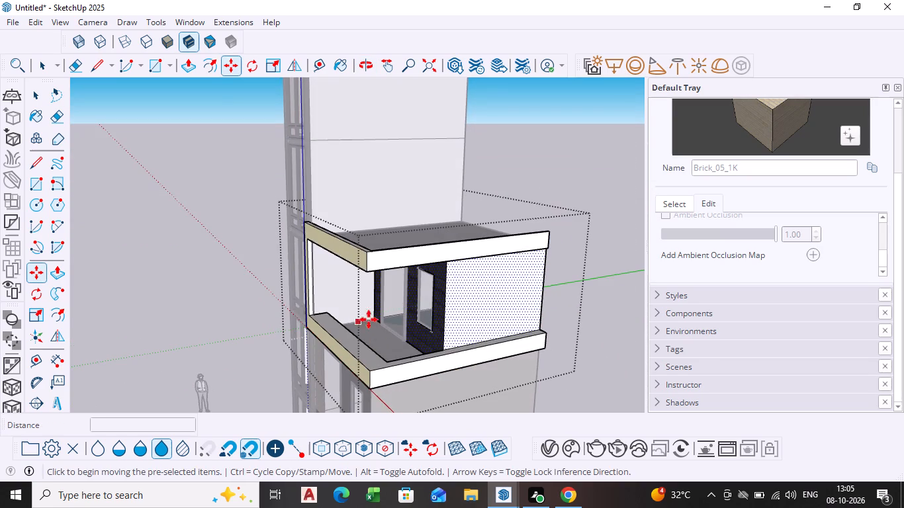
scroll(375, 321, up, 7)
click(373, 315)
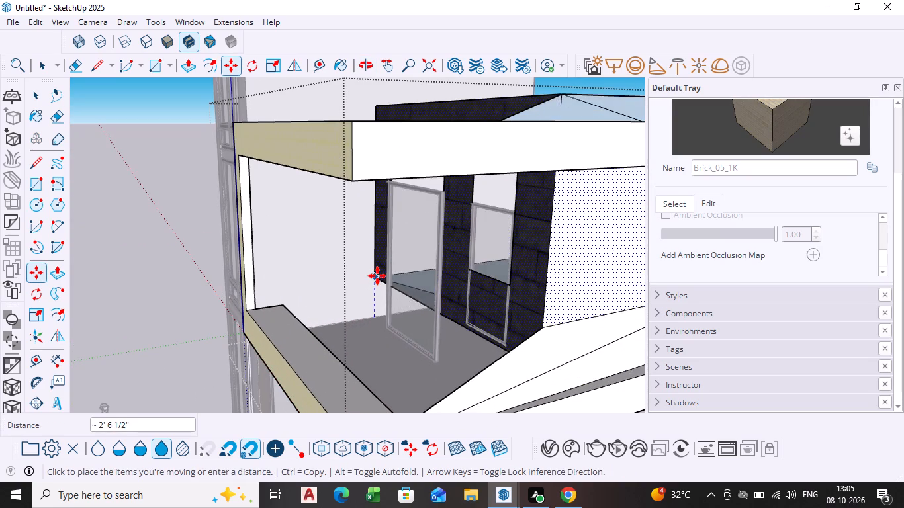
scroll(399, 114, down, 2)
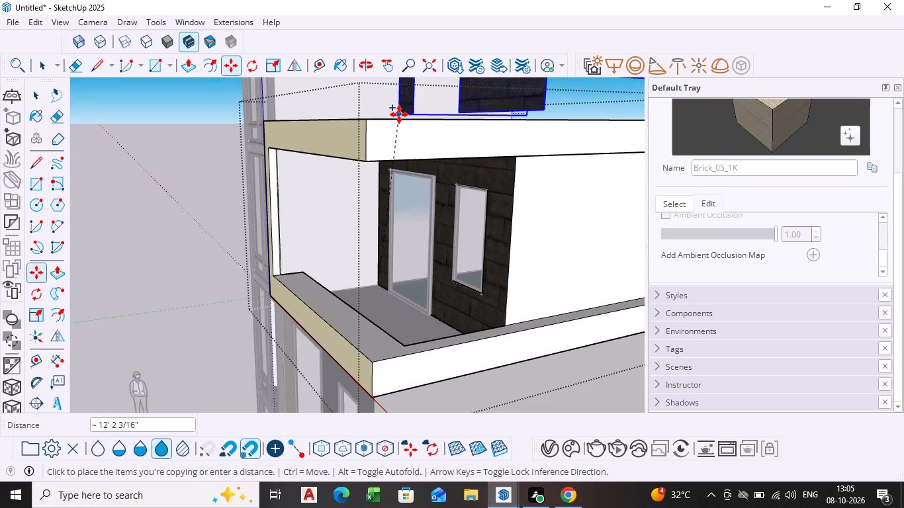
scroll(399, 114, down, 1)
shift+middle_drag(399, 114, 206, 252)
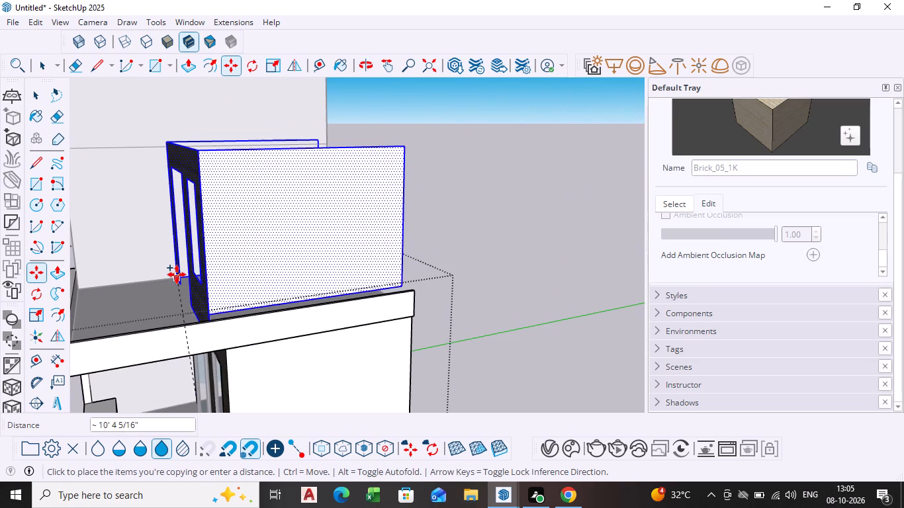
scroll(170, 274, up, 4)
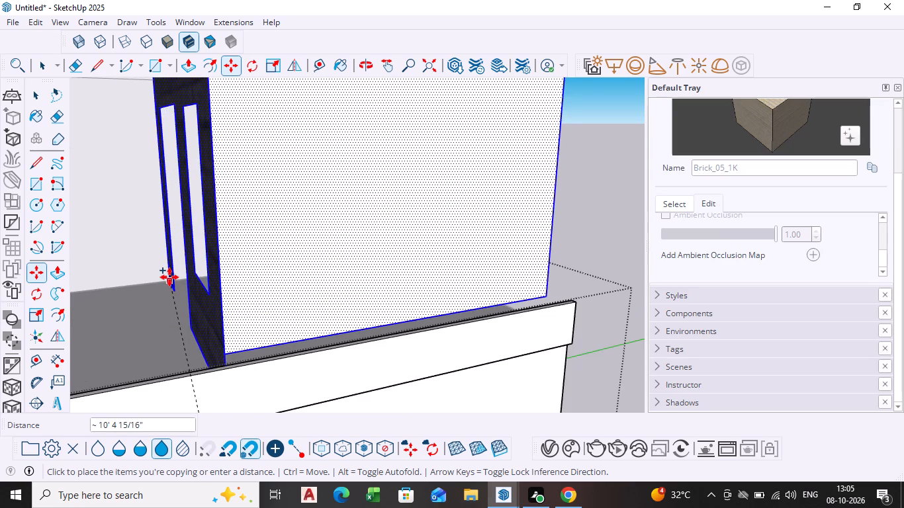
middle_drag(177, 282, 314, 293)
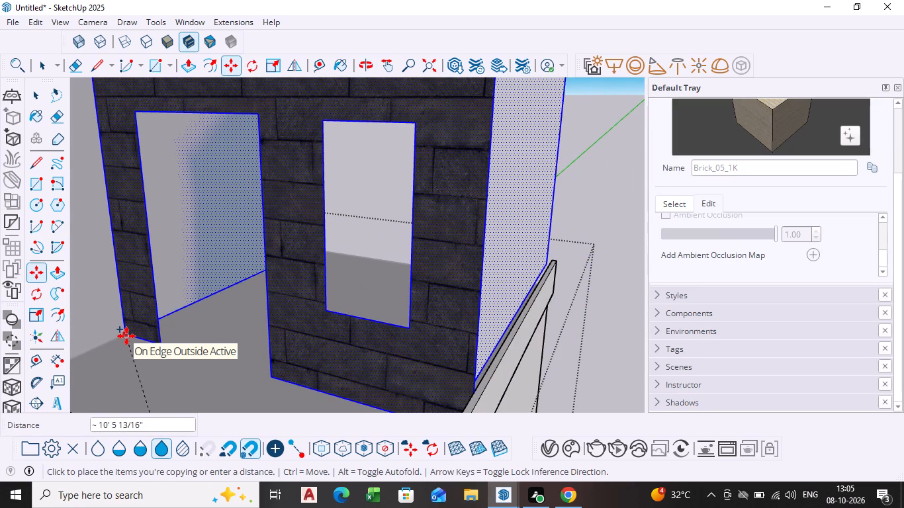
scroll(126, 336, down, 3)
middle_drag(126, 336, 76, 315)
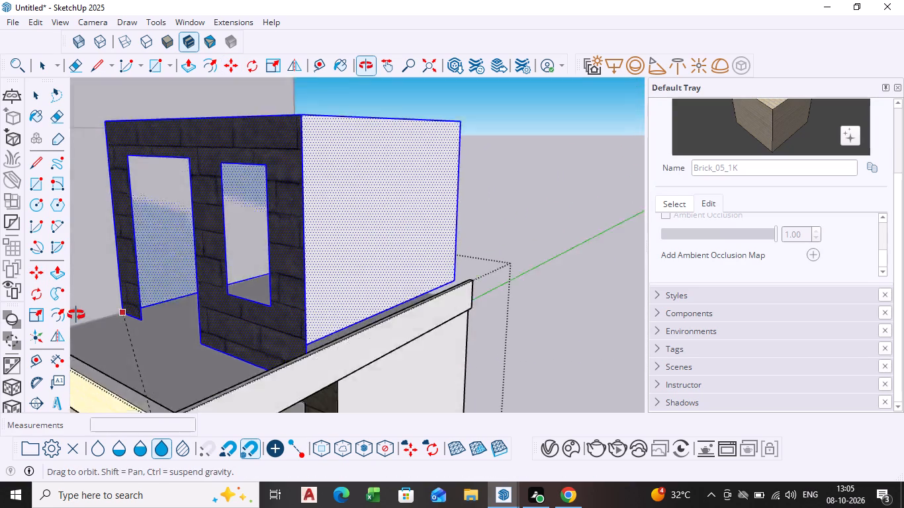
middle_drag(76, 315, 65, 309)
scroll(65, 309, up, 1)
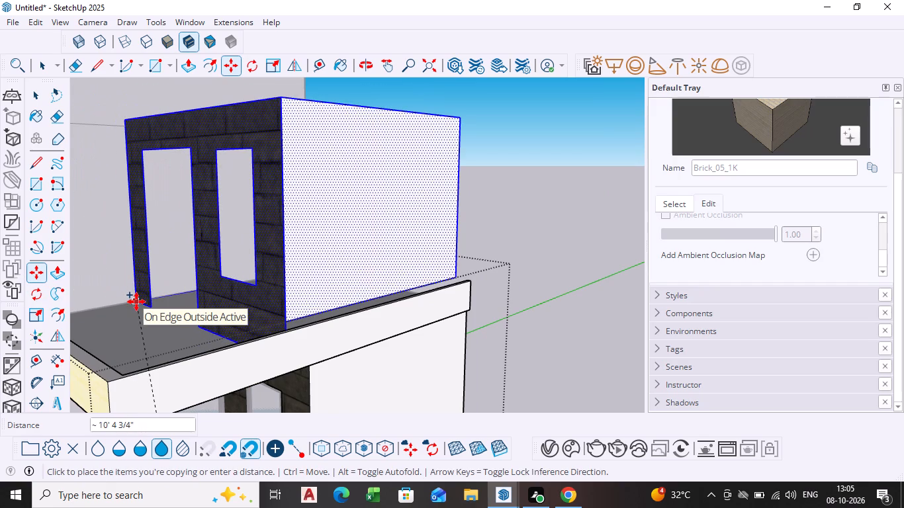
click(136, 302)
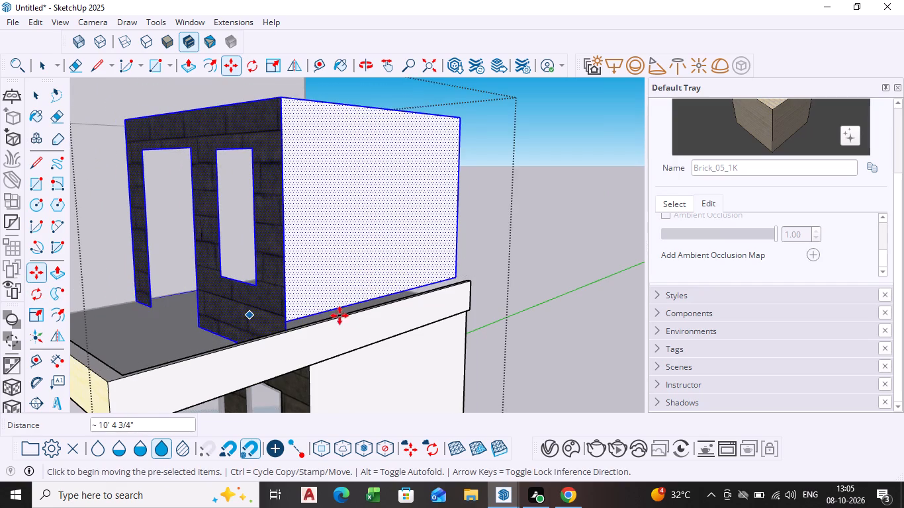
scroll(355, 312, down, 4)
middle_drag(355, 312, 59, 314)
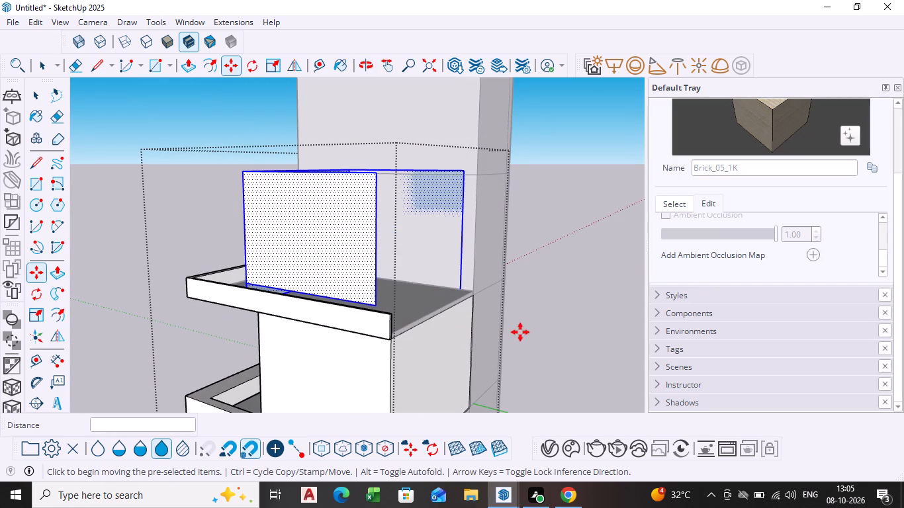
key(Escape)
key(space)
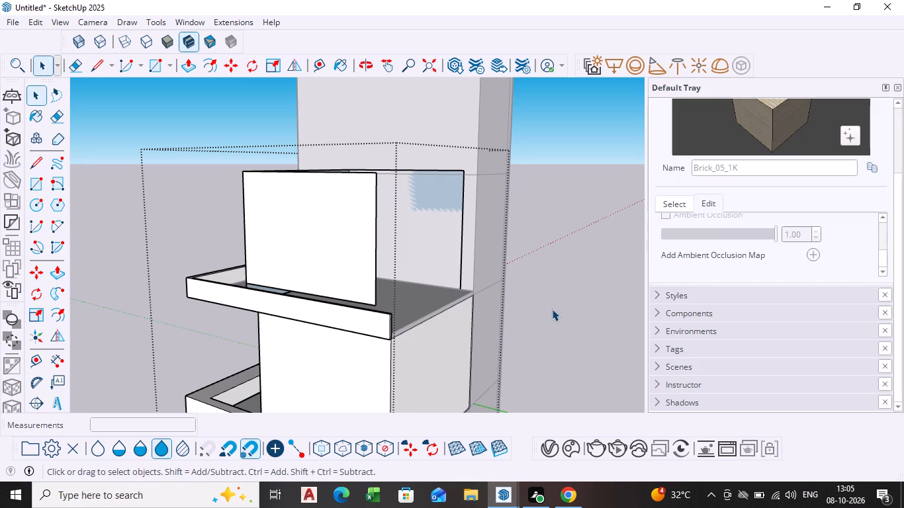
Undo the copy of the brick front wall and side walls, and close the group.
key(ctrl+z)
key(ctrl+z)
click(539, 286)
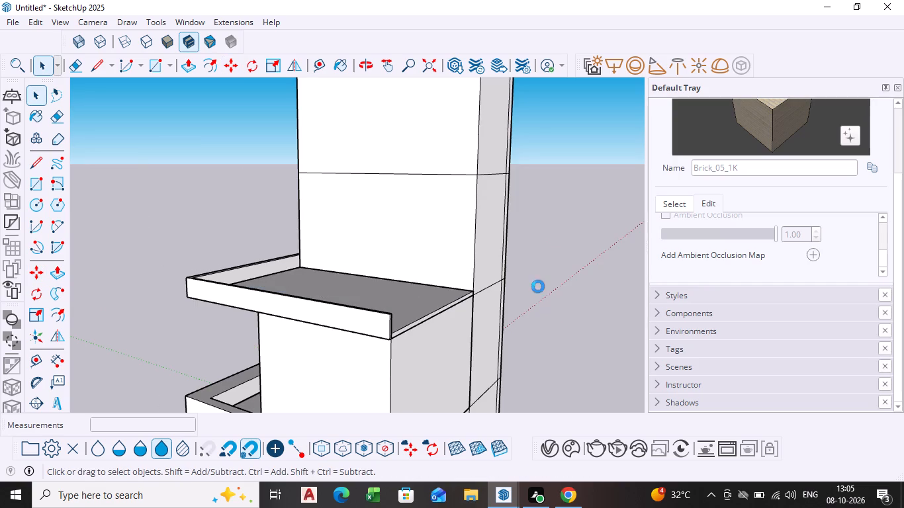
Examine the balcony storey, its roof slab and the adjoining window tower from the front and sides.
scroll(235, 254, down, 4)
middle_drag(234, 253, 454, 296)
scroll(320, 238, down, 2)
middle_drag(307, 306, 560, 249)
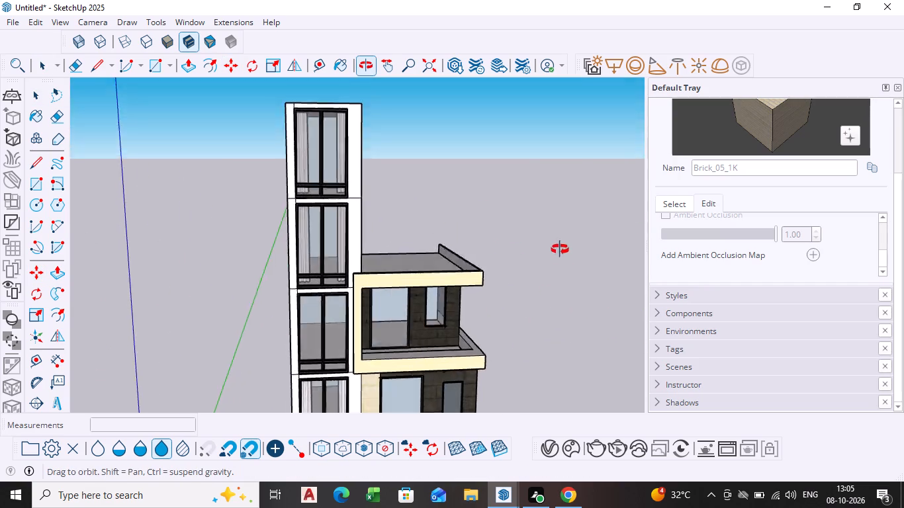
middle_drag(560, 249, 472, 243)
scroll(437, 301, up, 3)
middle_drag(430, 314, 602, 333)
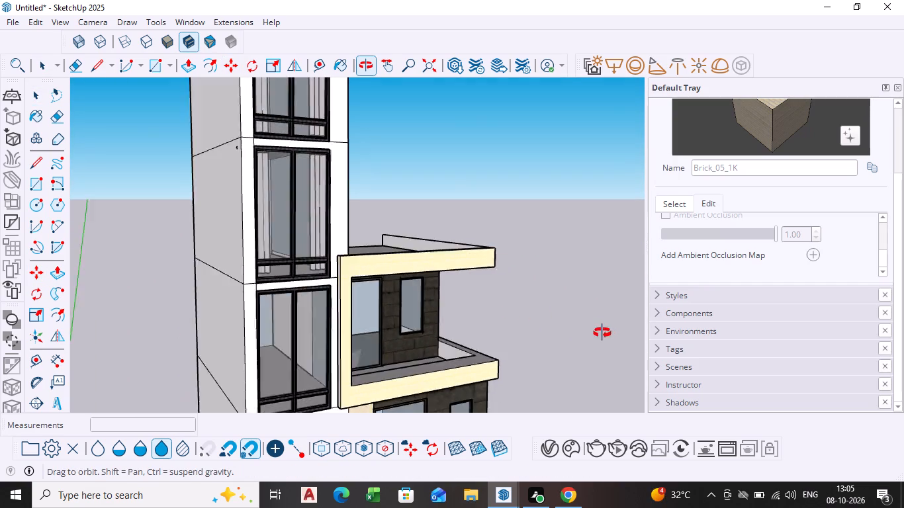
middle_drag(602, 333, 482, 333)
scroll(360, 329, down, 1)
middle_drag(359, 329, 362, 341)
scroll(366, 328, down, 4)
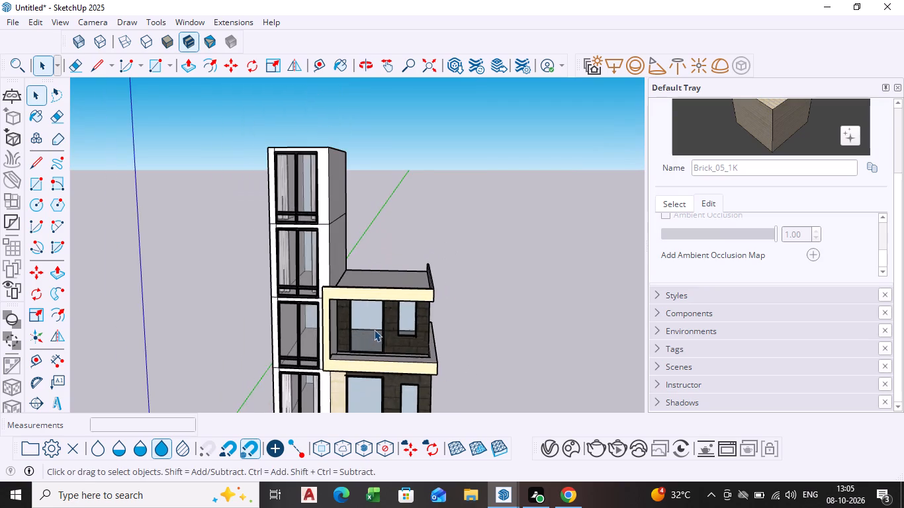
middle_drag(375, 329, 388, 333)
scroll(388, 333, up, 2)
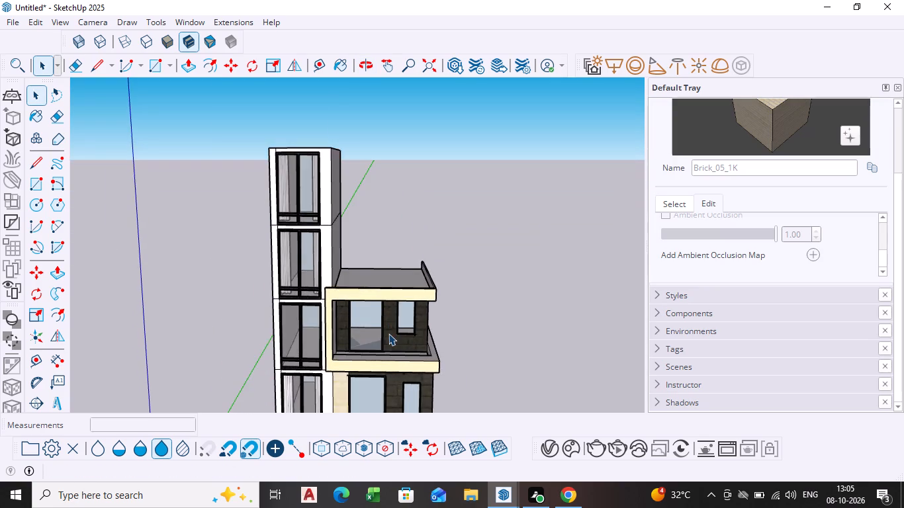
scroll(388, 333, up, 2)
scroll(394, 222, down, 1)
Push/Pull the balcony storey's roof face up 10' to form a top storey.
middle_drag(394, 223, 341, 361)
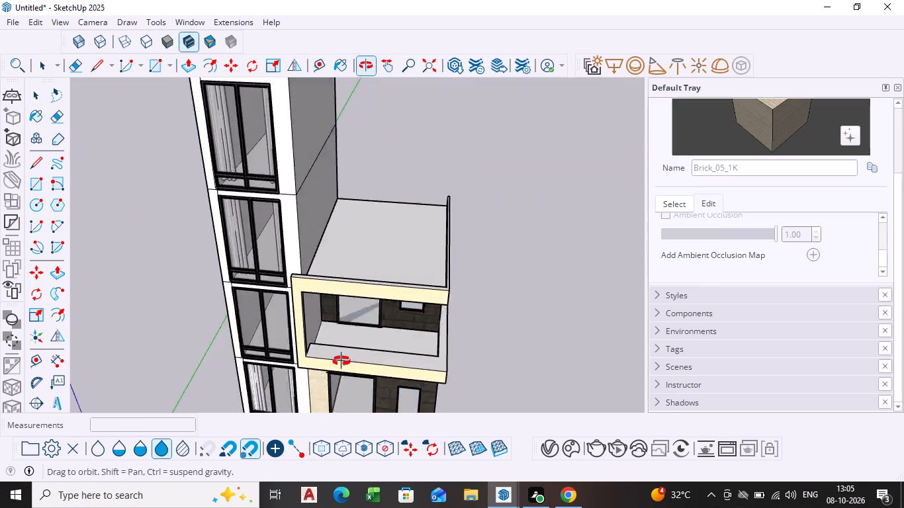
middle_drag(341, 361, 322, 394)
click(391, 264)
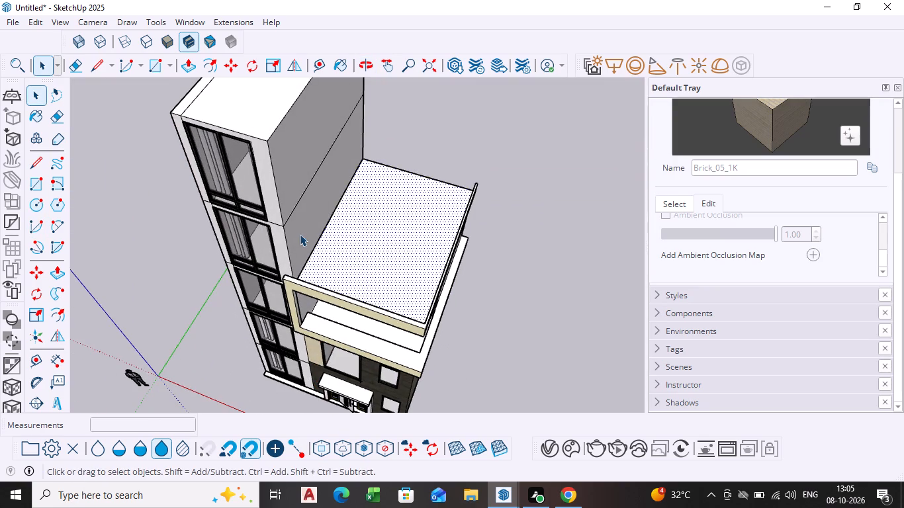
key(p)
click(365, 251)
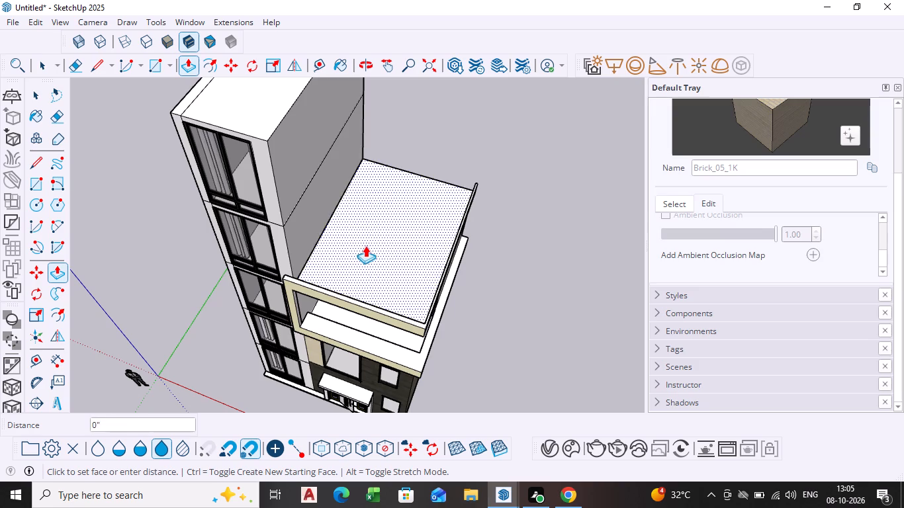
scroll(362, 164, down, 2)
middle_drag(362, 164, 344, 156)
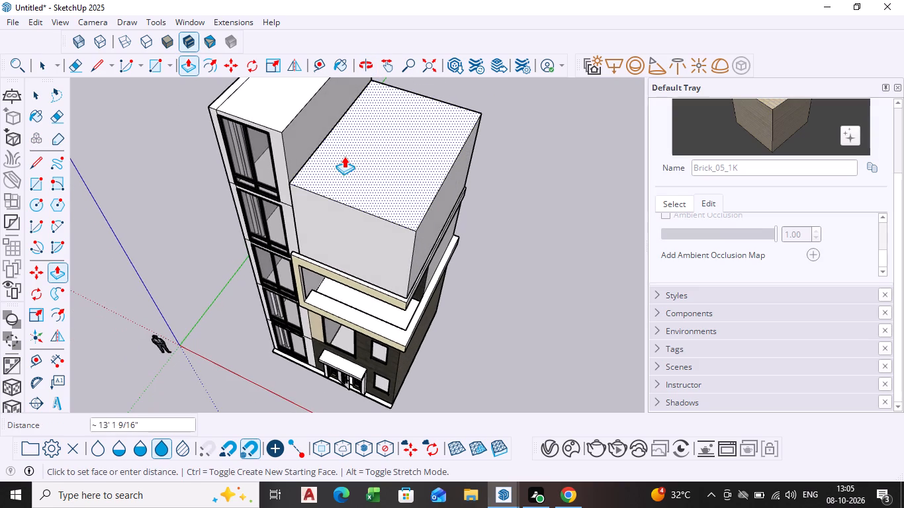
text(10)
key(apostrophe)
key(Return)
Push the top storey's front face back about 4' from the balcony storey's front edge.
scroll(345, 177, down, 1)
middle_drag(341, 177, 384, 101)
scroll(358, 242, up, 1)
middle_drag(357, 234, 357, 216)
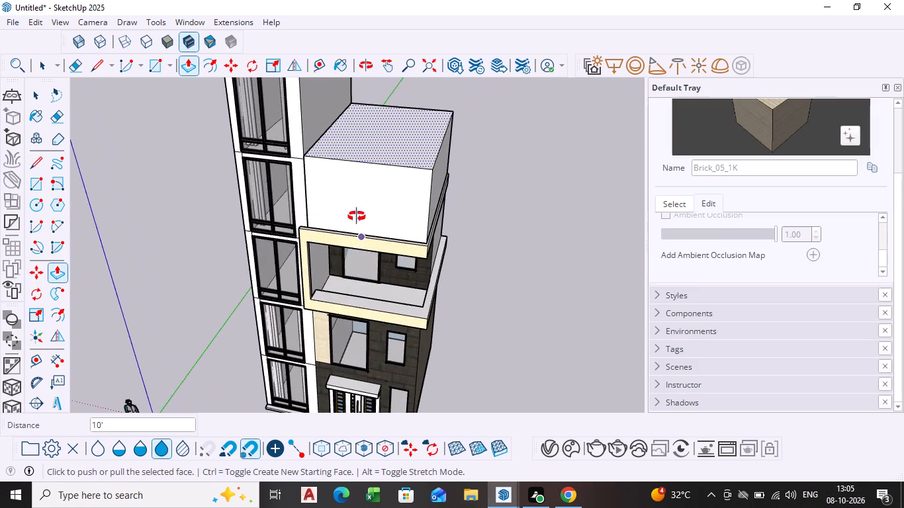
middle_drag(357, 216, 416, 183)
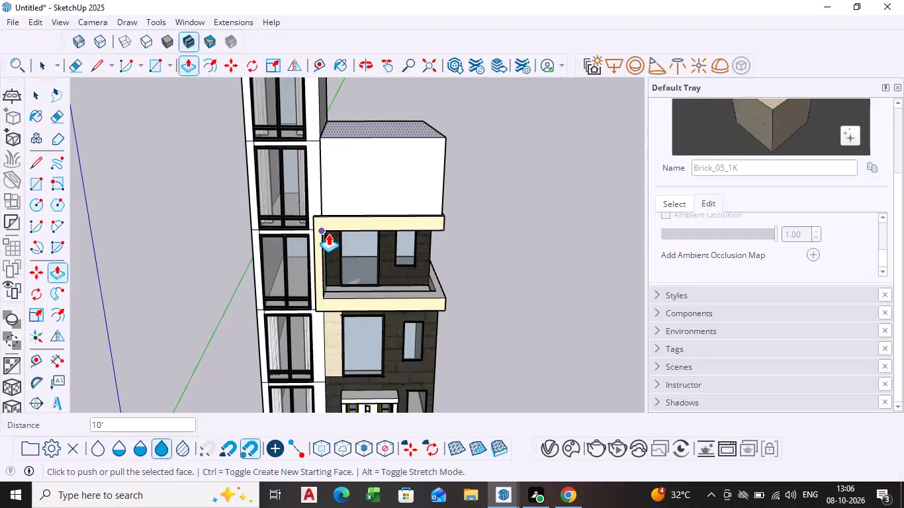
scroll(376, 298, down, 5)
middle_drag(418, 368, 336, 282)
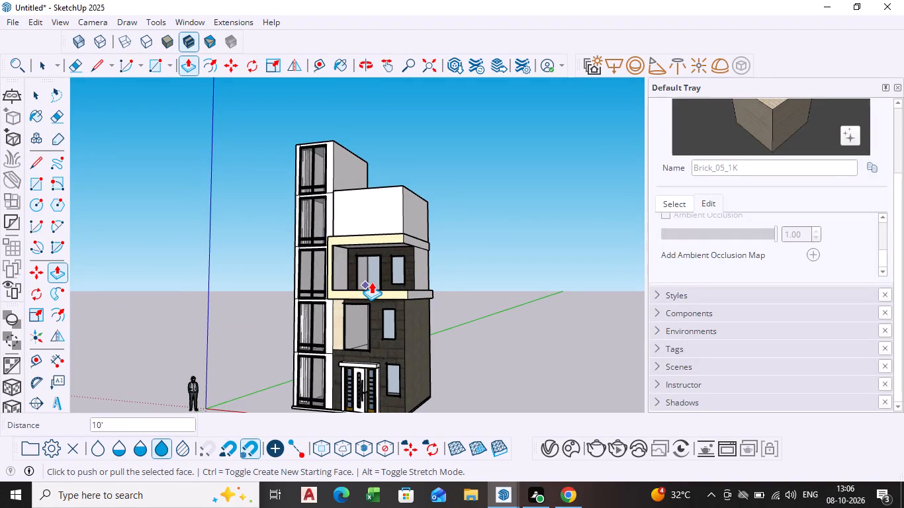
scroll(360, 240, down, 1)
middle_drag(360, 241, 355, 249)
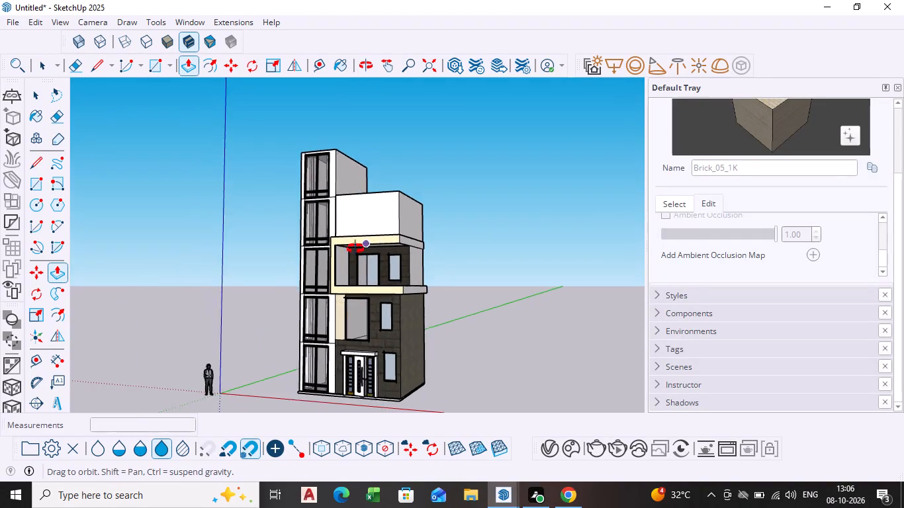
middle_drag(355, 249, 334, 285)
scroll(362, 243, up, 4)
key(space)
click(375, 214)
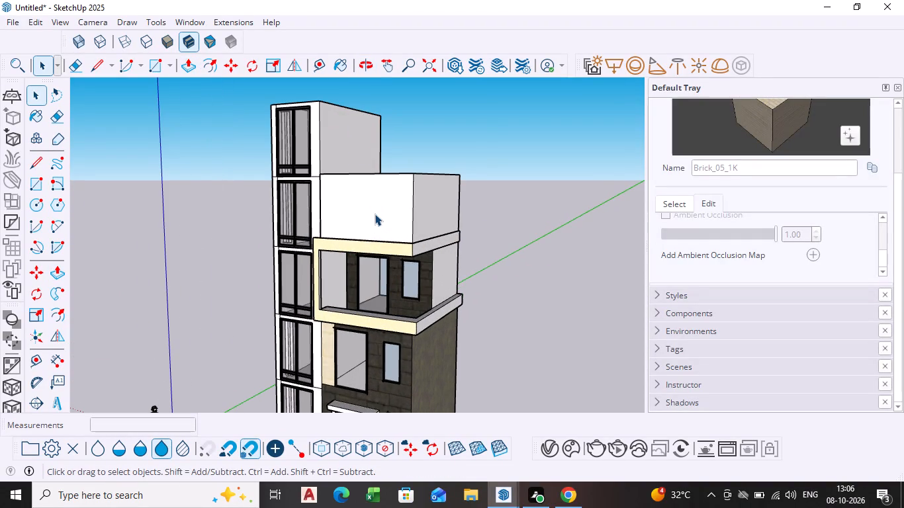
key(p)
click(375, 214)
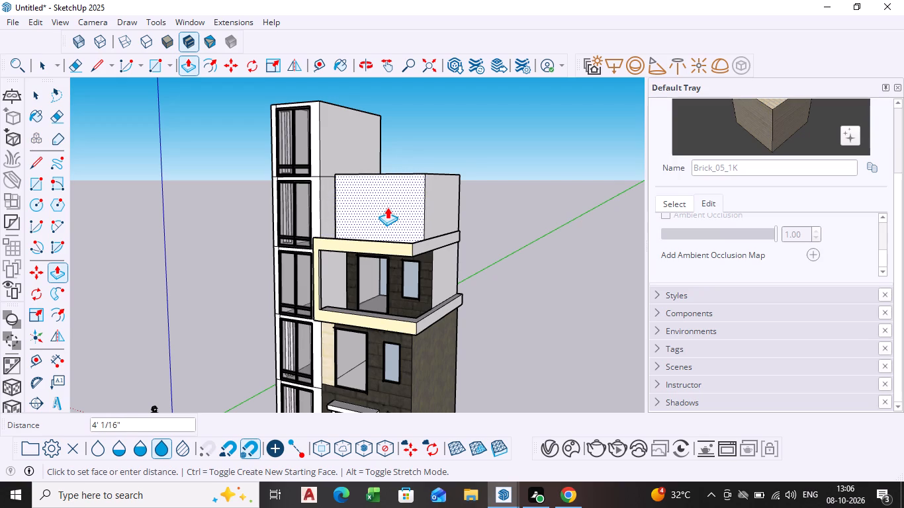
click(388, 207)
key(space)
click(523, 235)
Examine the set-back top storey and the area in front of it from the front and from above.
middle_drag(449, 293, 449, 294)
scroll(449, 293, down, 1)
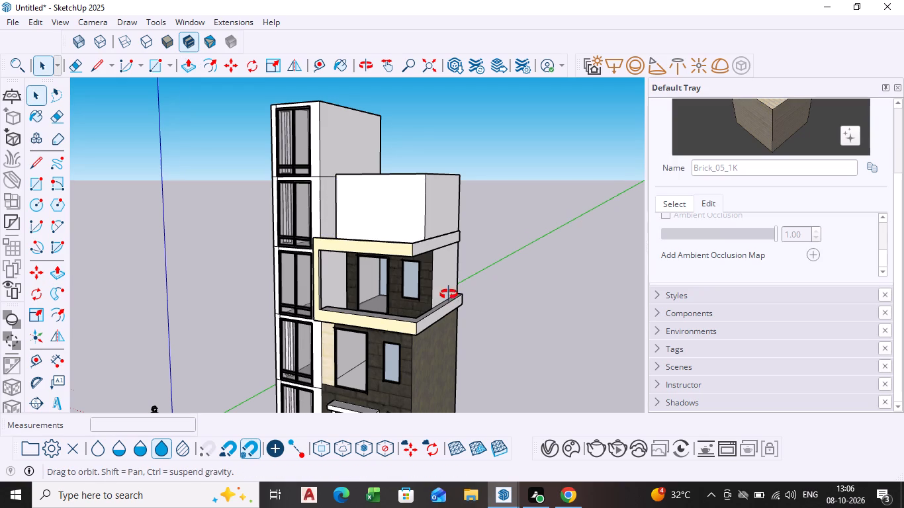
middle_drag(449, 294, 562, 308)
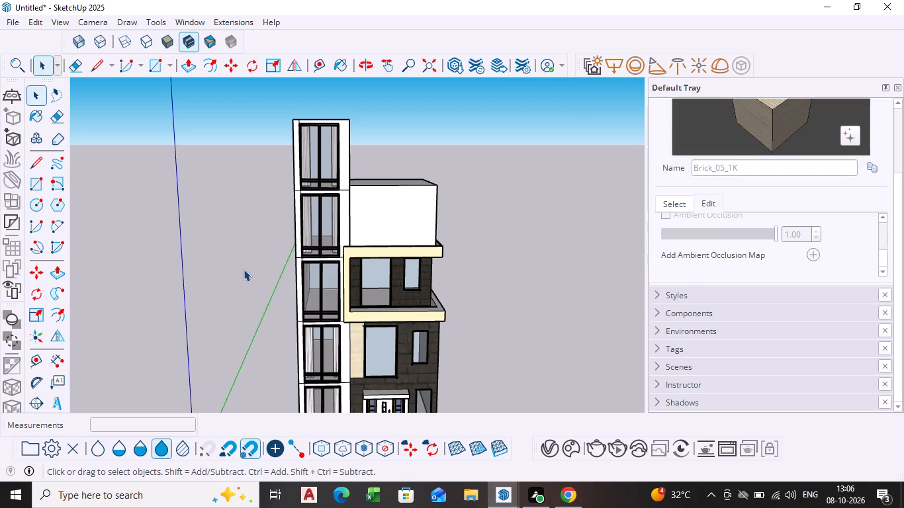
scroll(363, 220, up, 4)
middle_drag(359, 241, 336, 242)
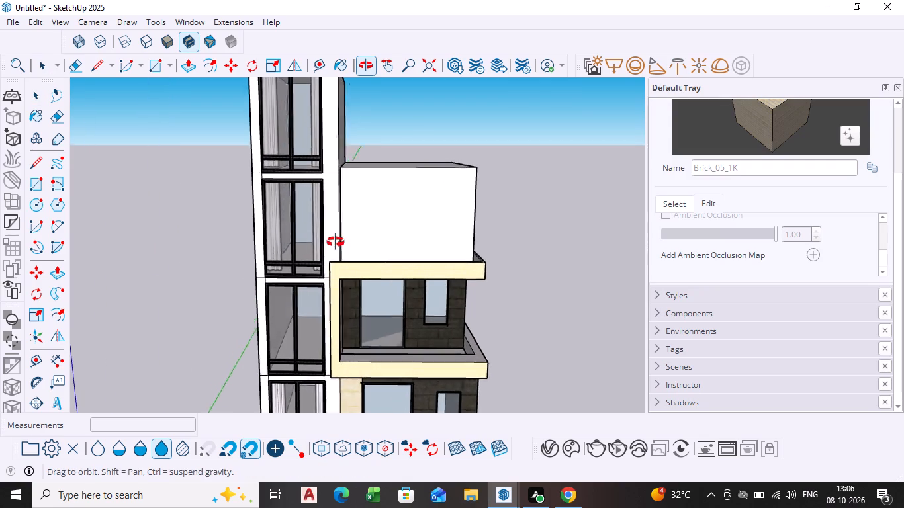
middle_drag(336, 242, 349, 204)
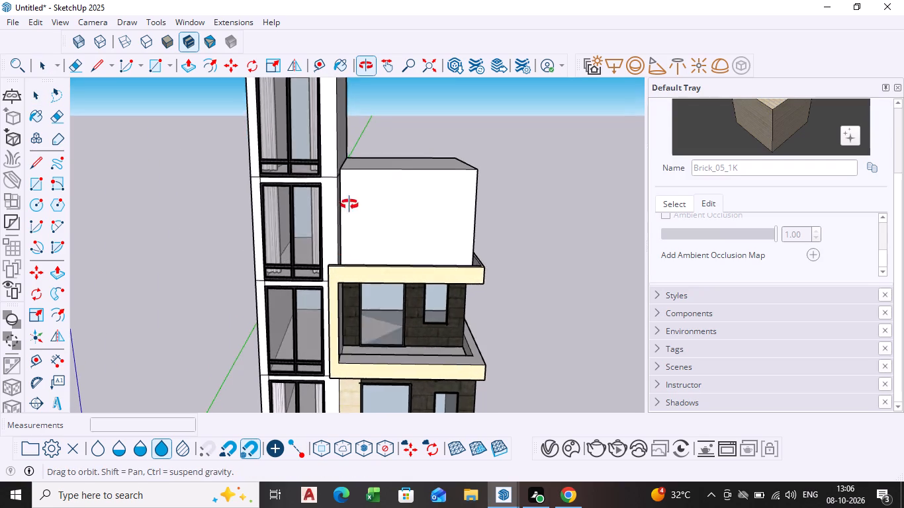
middle_drag(349, 204, 355, 155)
middle_drag(361, 165, 371, 271)
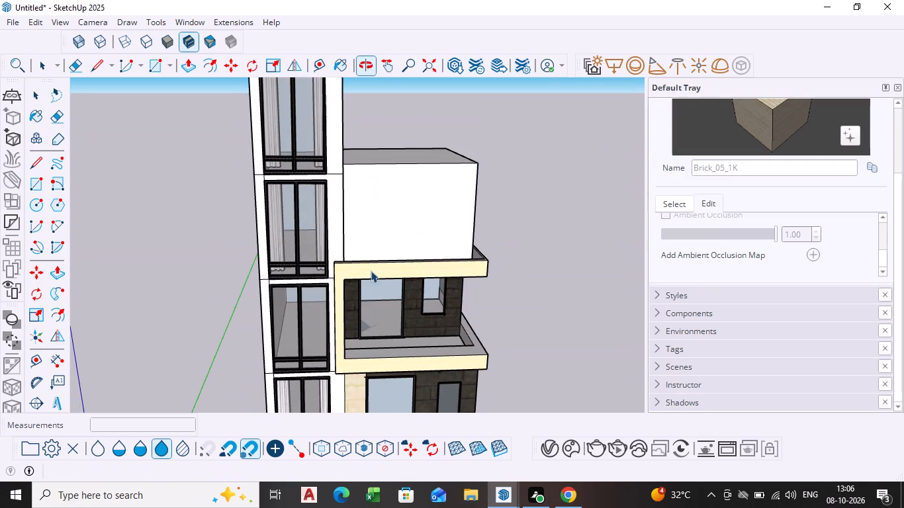
scroll(358, 220, up, 1)
middle_drag(358, 220, 285, 280)
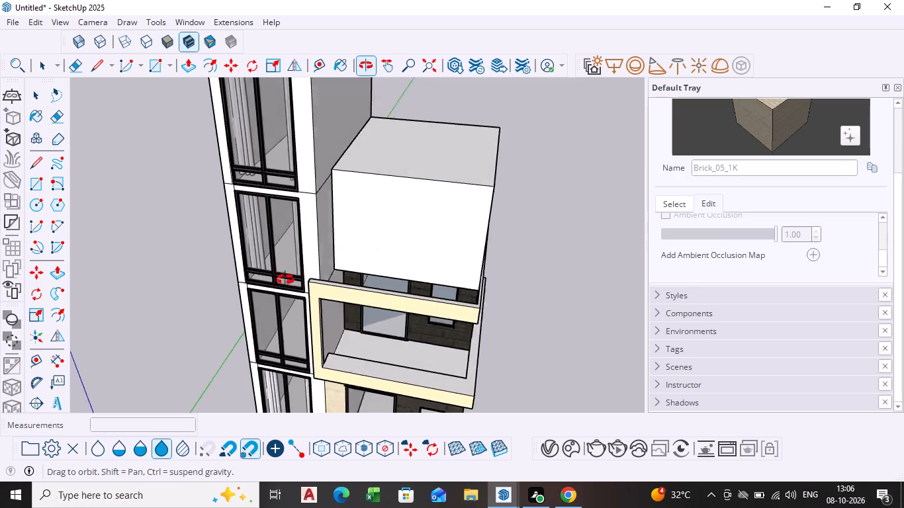
middle_drag(285, 280, 249, 305)
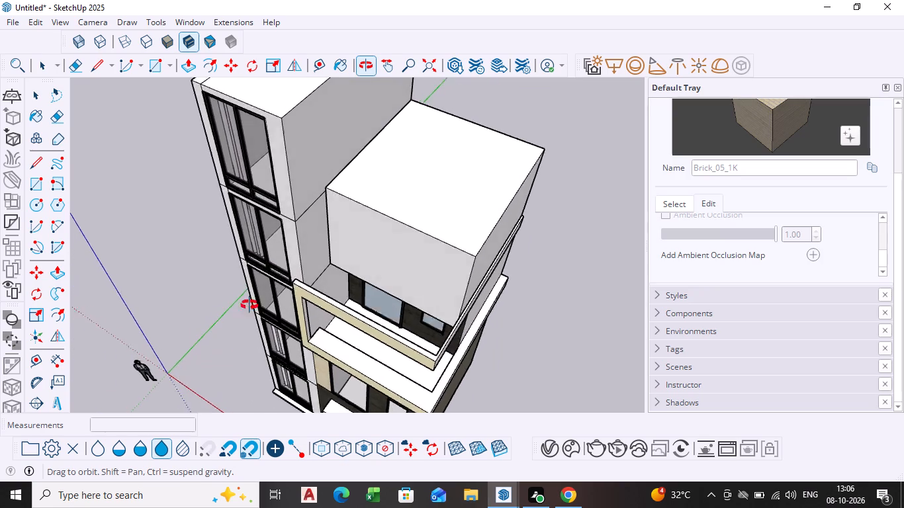
middle_drag(249, 305, 116, 406)
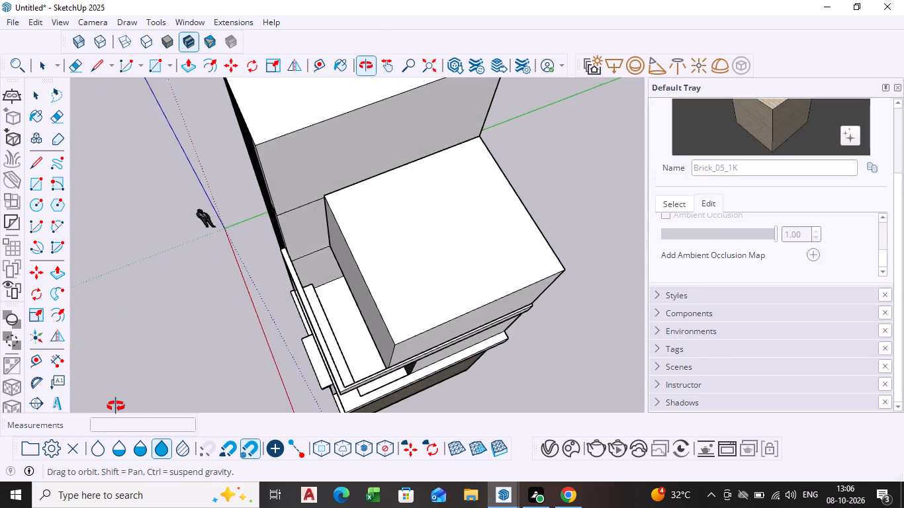
middle_drag(116, 406, 116, 404)
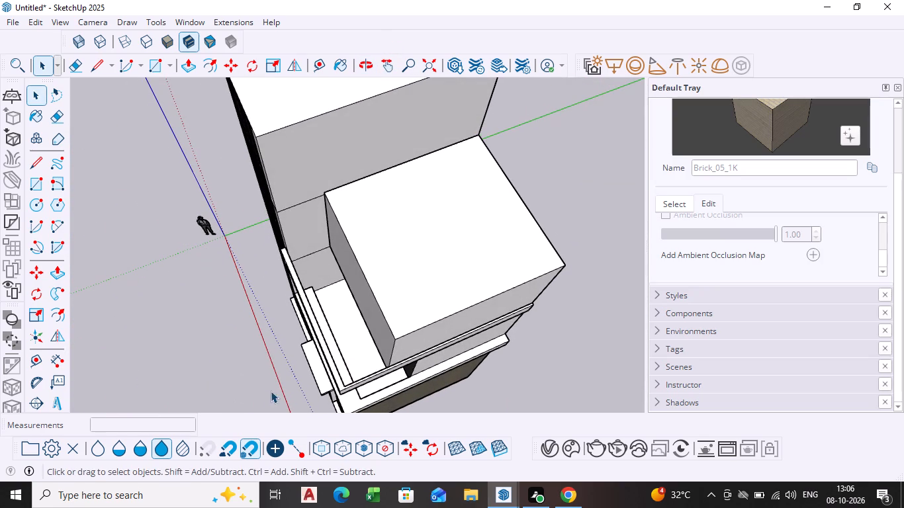
Pull the top storey's set-back front face forward about 1' 5 3/4", reducing the setback.
click(374, 314)
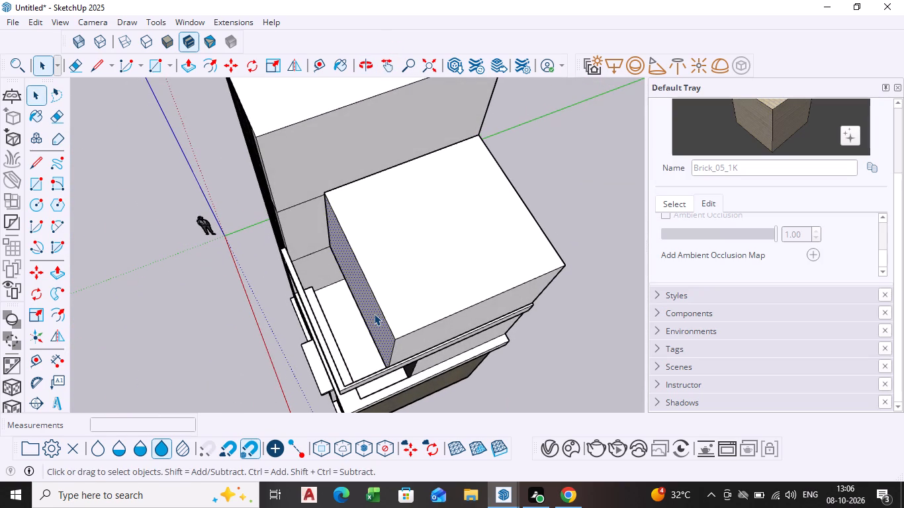
key(p)
click(374, 314)
middle_drag(323, 321, 329, 304)
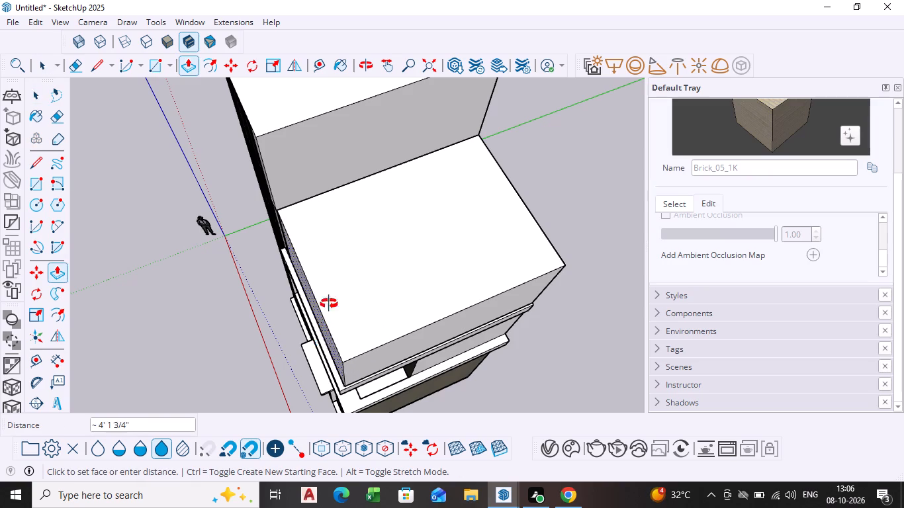
middle_drag(329, 304, 453, 189)
middle_drag(425, 198, 420, 202)
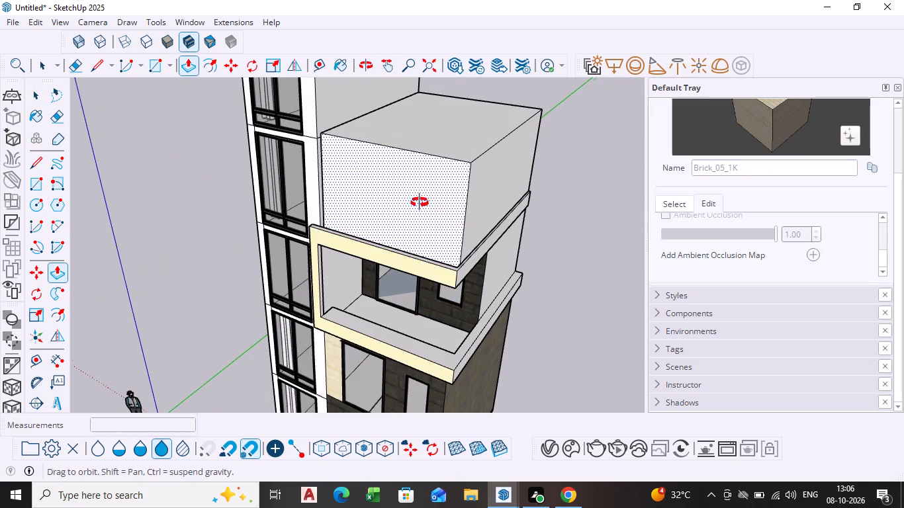
middle_drag(420, 202, 377, 224)
click(420, 220)
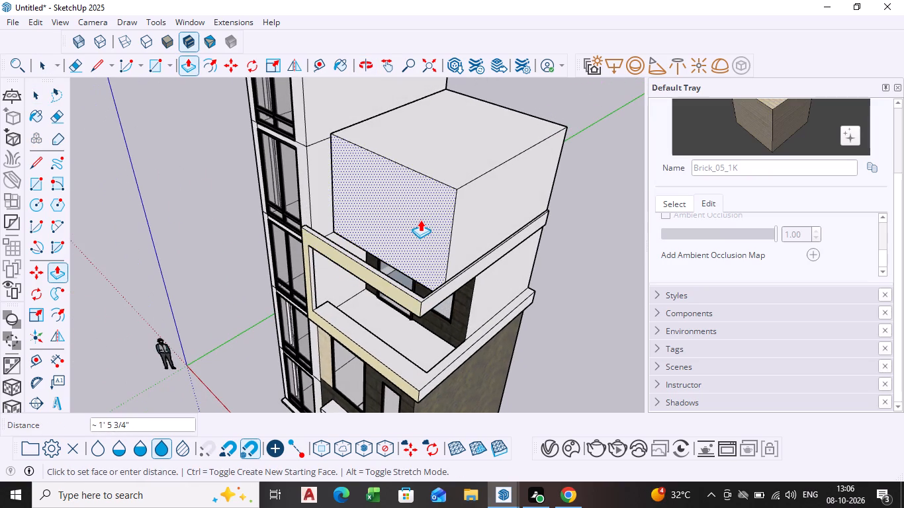
middle_drag(395, 267, 345, 329)
scroll(394, 268, down, 1)
key(space)
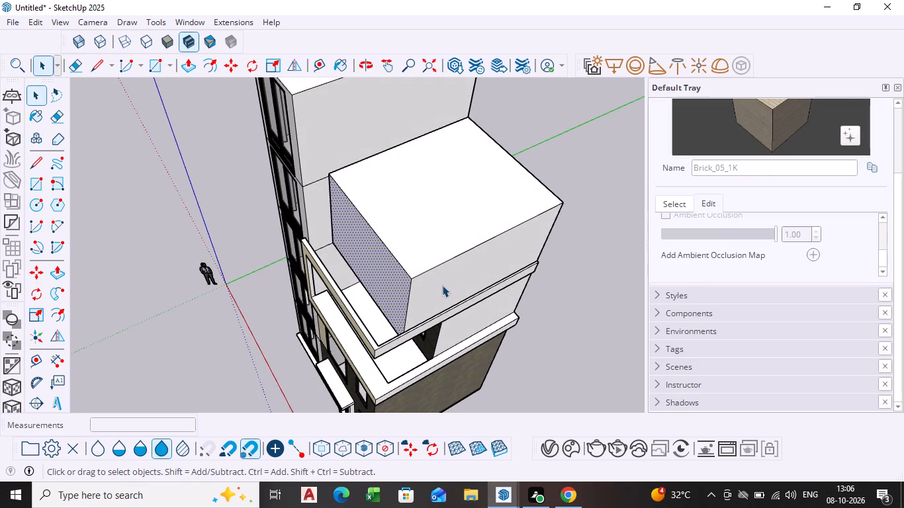
click(162, 166)
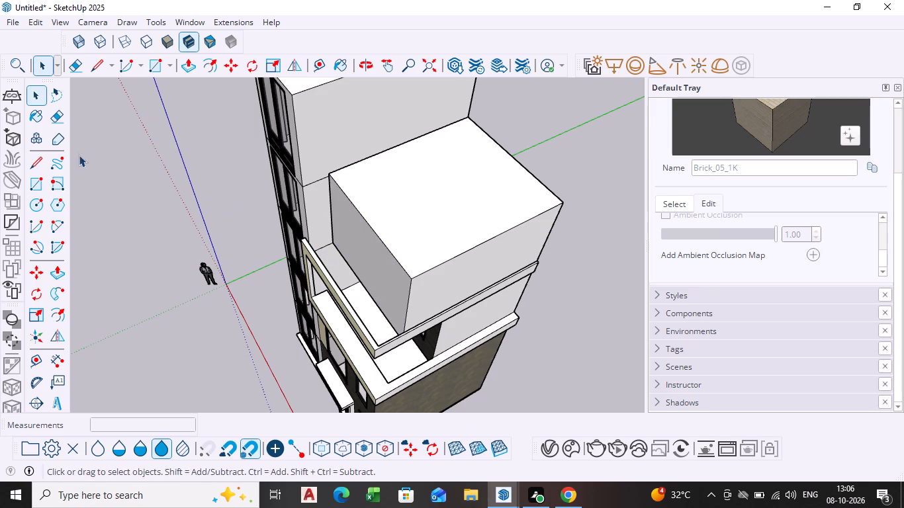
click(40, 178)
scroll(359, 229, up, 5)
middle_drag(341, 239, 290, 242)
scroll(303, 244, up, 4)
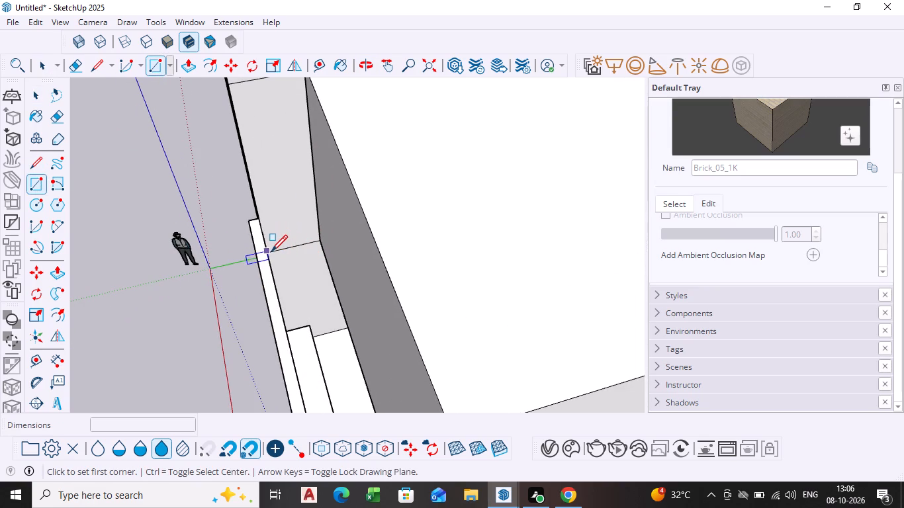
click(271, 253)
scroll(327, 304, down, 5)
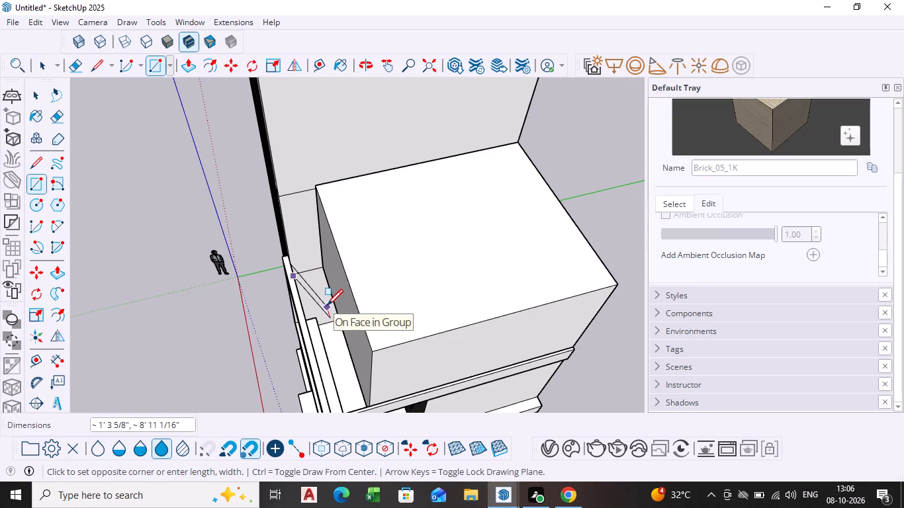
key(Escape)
Draw a rectangle about 13' 7" by 2' 9" closing the roof gap between the top storey's front base and the balcony frame.
shift+middle_drag(326, 336, 269, 221)
middle_drag(279, 250, 278, 294)
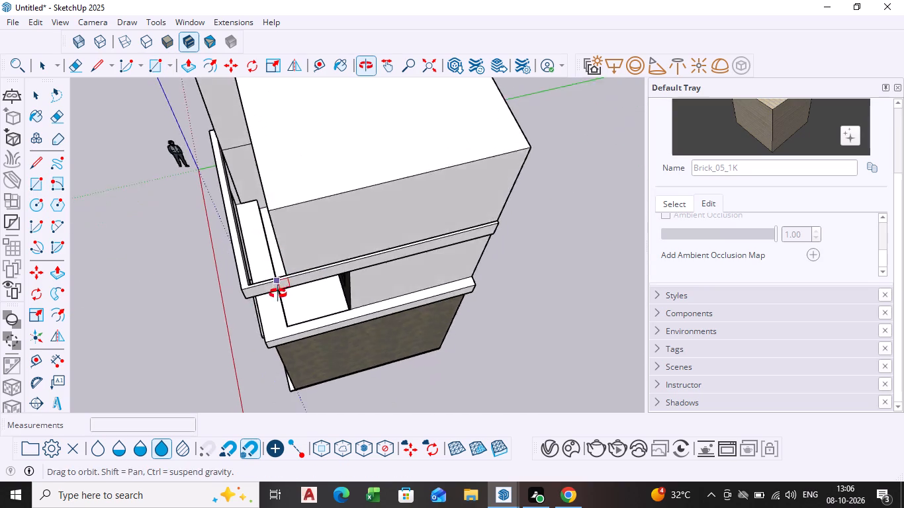
middle_drag(278, 294, 279, 298)
scroll(266, 291, up, 3)
middle_drag(264, 291, 277, 320)
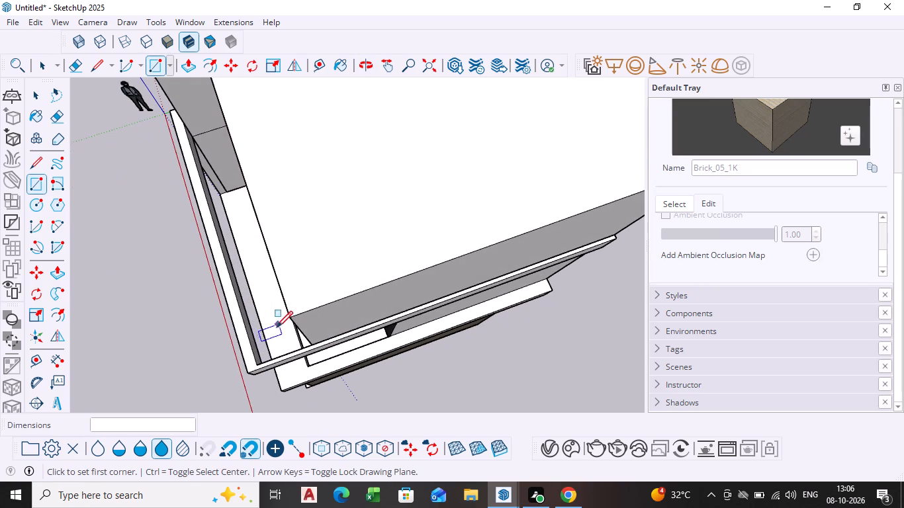
middle_drag(259, 362, 255, 404)
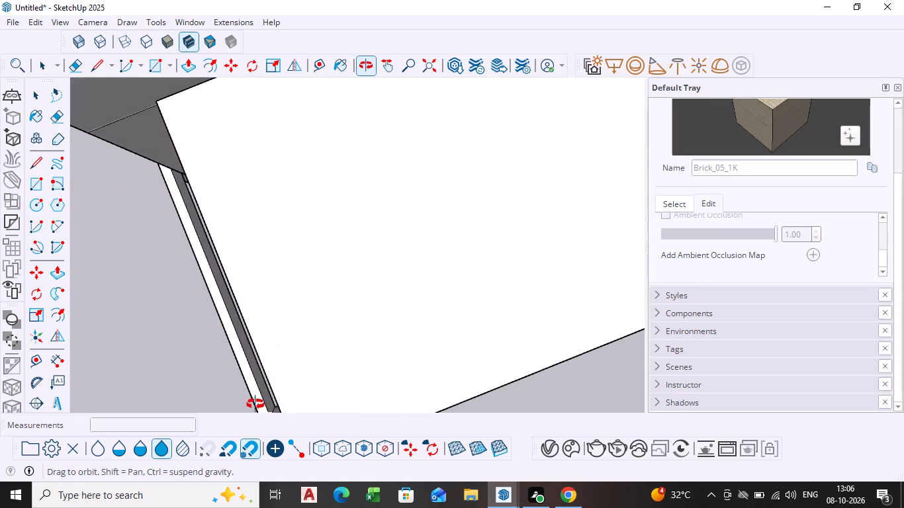
middle_drag(255, 404, 255, 396)
middle_drag(173, 148, 202, 107)
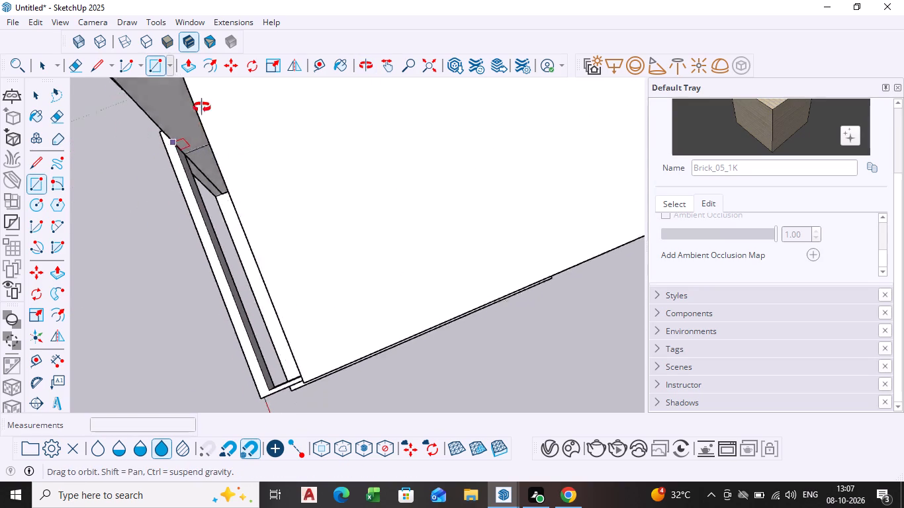
middle_drag(202, 107, 369, 108)
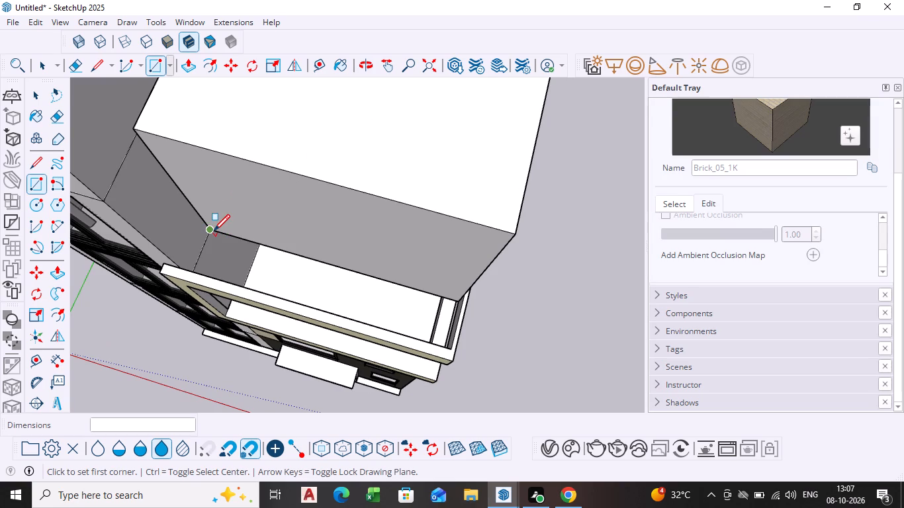
scroll(212, 239, up, 4)
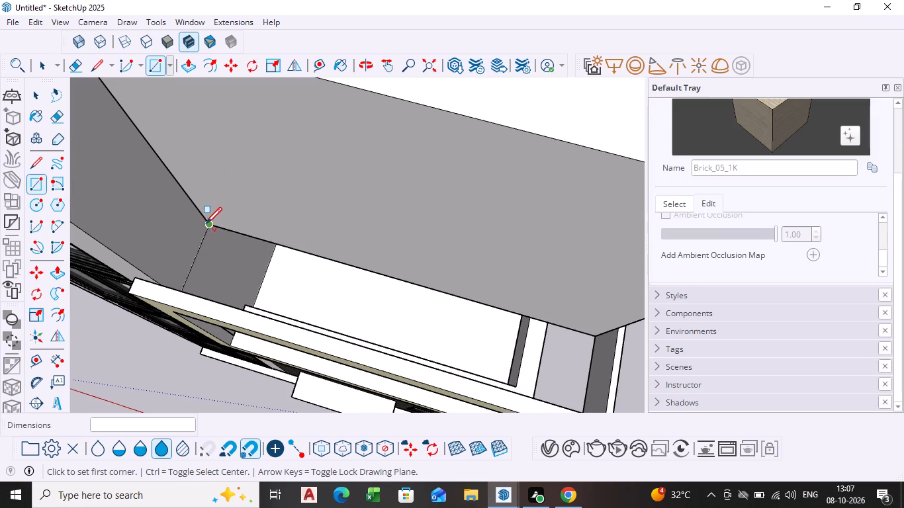
click(210, 227)
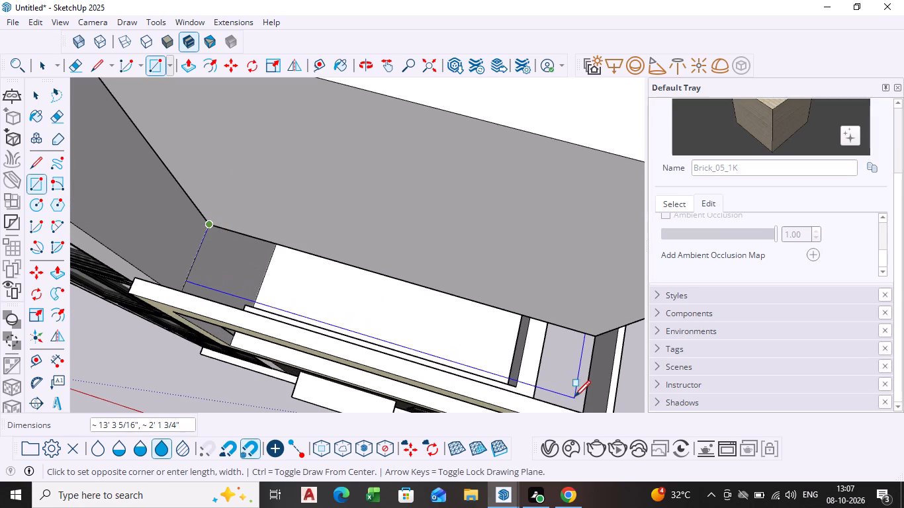
shift+middle_drag(574, 398, 492, 275)
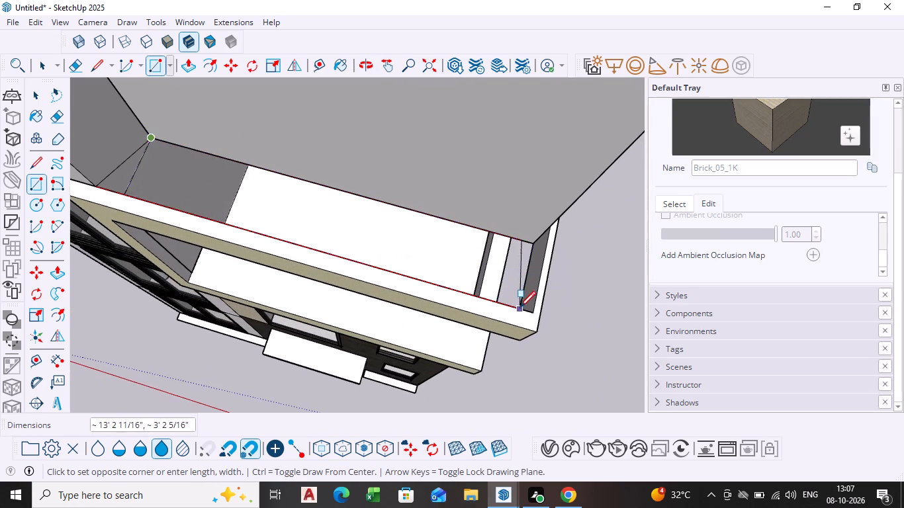
middle_drag(520, 313, 530, 361)
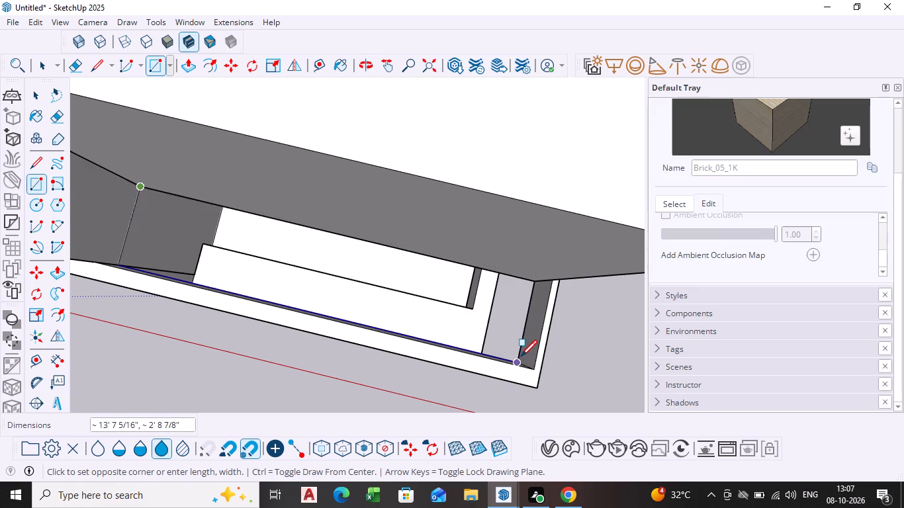
click(521, 358)
key(space)
Examine the closed roof strip and the whole entrance block's facade from above and from the front.
middle_drag(336, 357, 366, 230)
scroll(330, 326, down, 1)
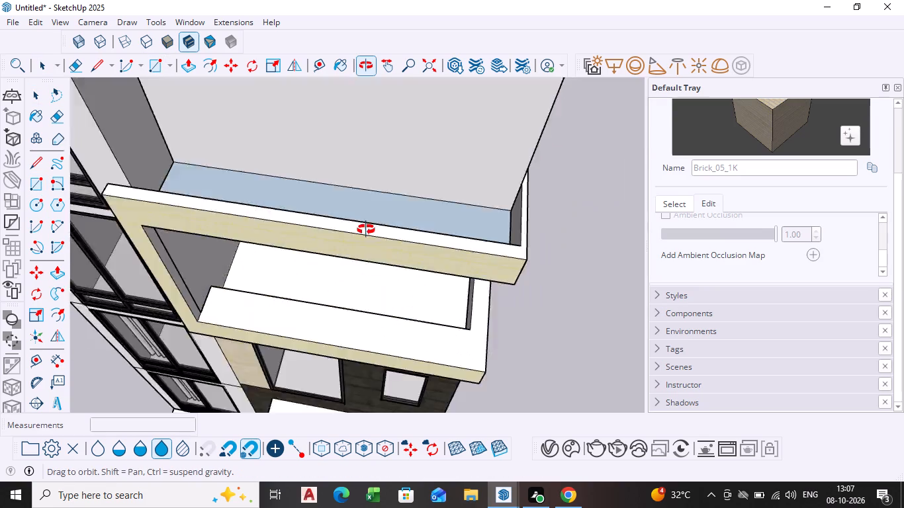
middle_drag(366, 230, 382, 233)
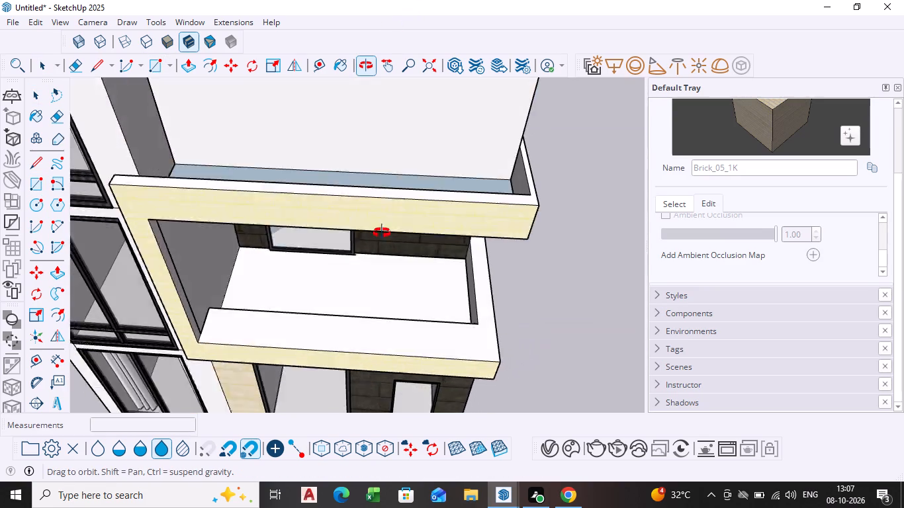
middle_drag(382, 233, 386, 239)
scroll(378, 273, down, 7)
middle_drag(375, 278, 364, 192)
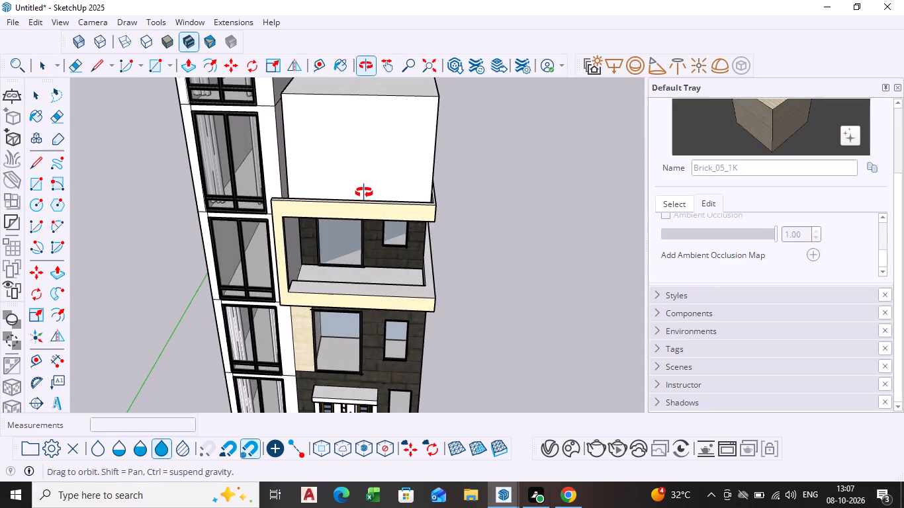
middle_drag(364, 192, 375, 170)
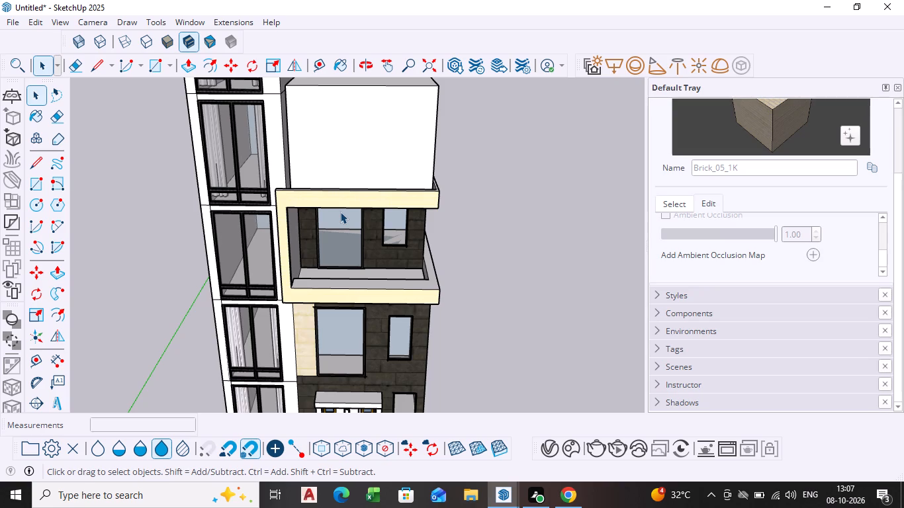
scroll(338, 211, down, 4)
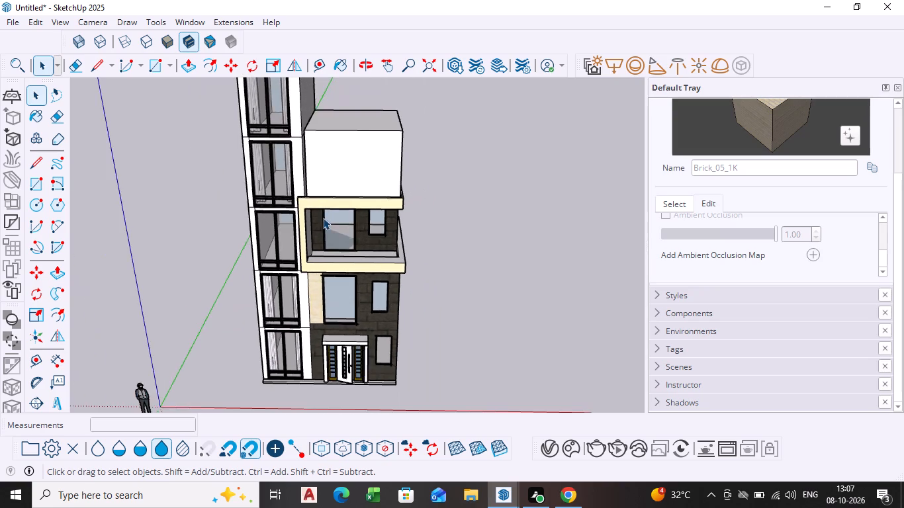
middle_drag(320, 218, 334, 169)
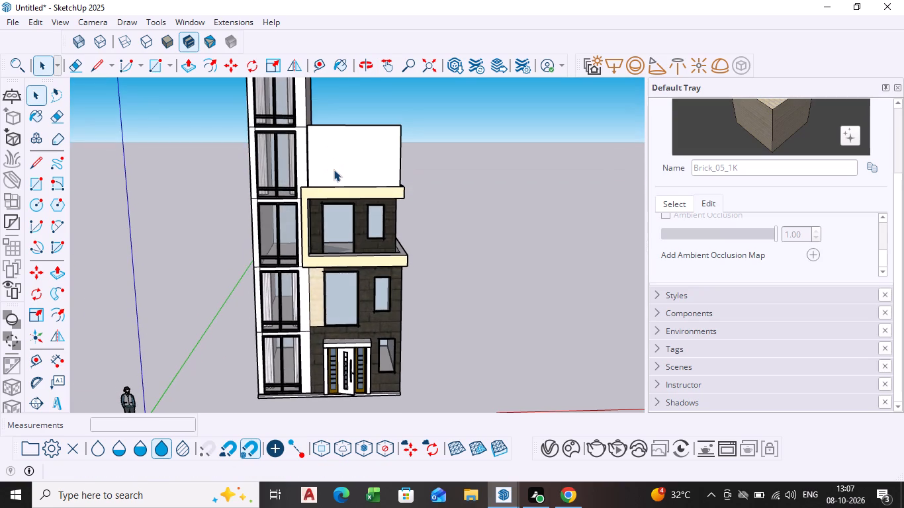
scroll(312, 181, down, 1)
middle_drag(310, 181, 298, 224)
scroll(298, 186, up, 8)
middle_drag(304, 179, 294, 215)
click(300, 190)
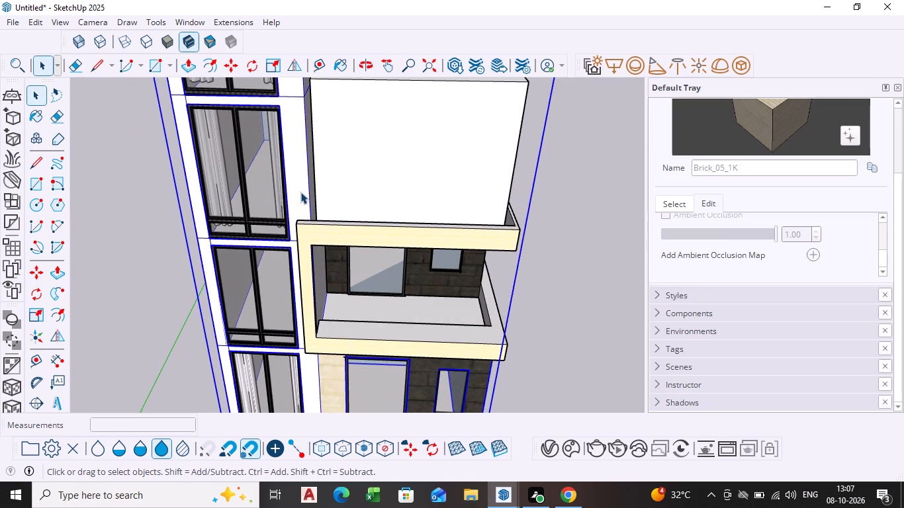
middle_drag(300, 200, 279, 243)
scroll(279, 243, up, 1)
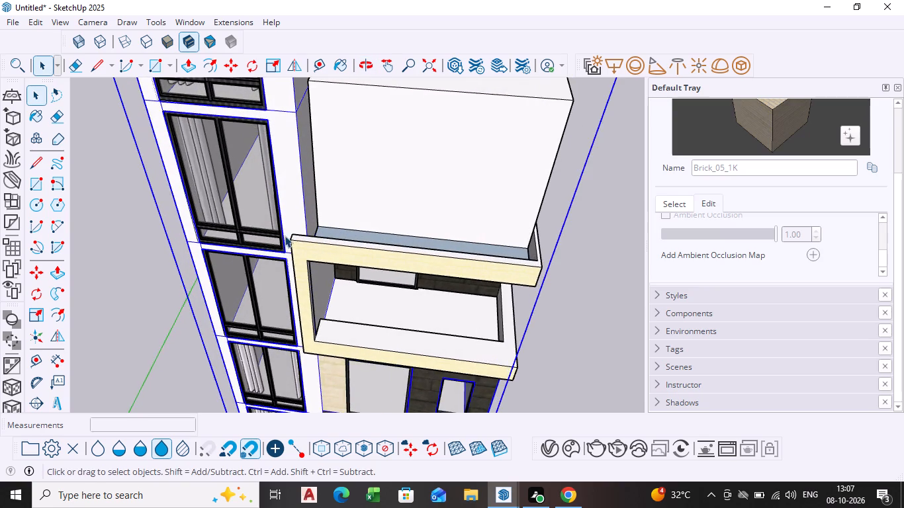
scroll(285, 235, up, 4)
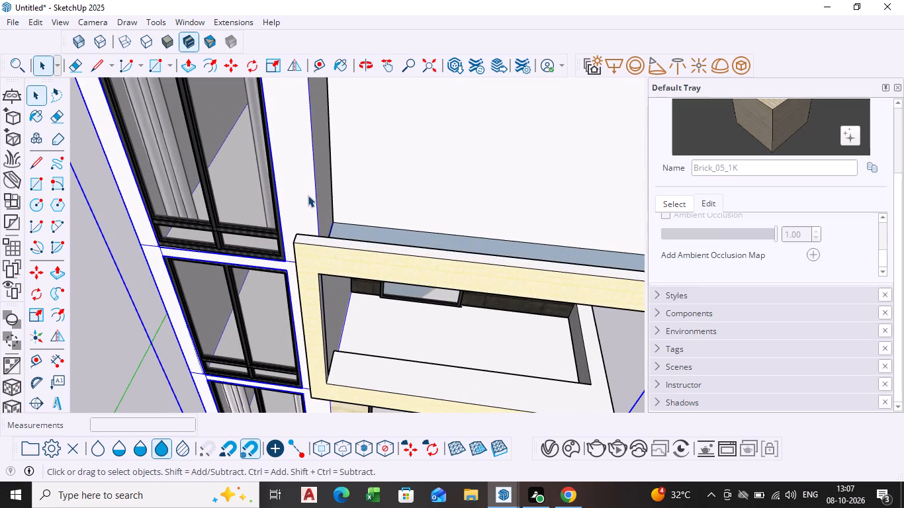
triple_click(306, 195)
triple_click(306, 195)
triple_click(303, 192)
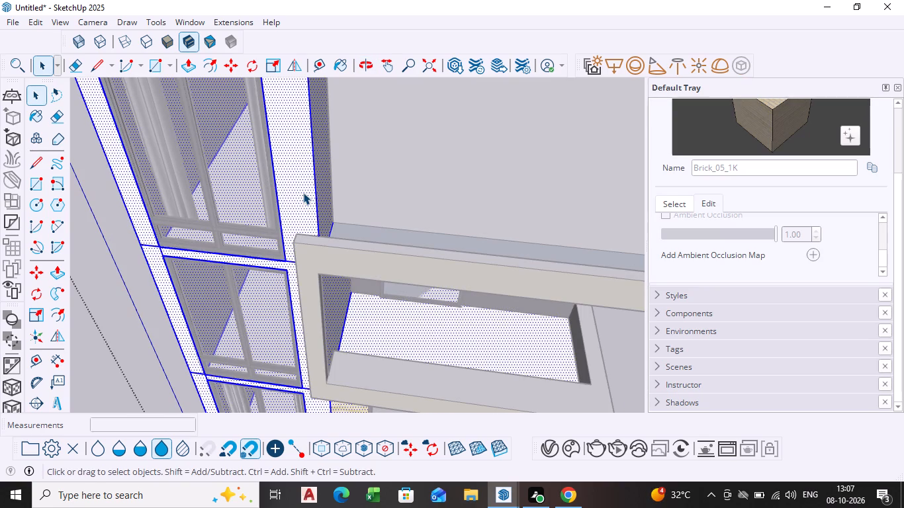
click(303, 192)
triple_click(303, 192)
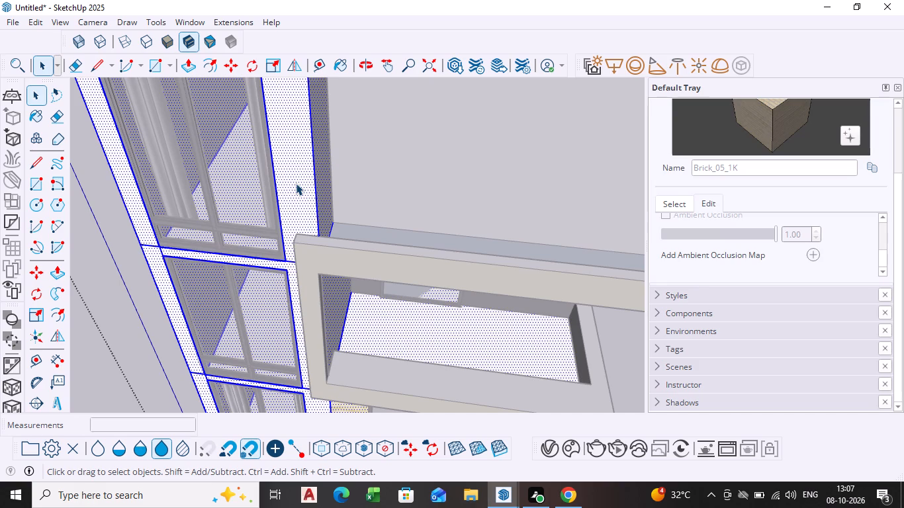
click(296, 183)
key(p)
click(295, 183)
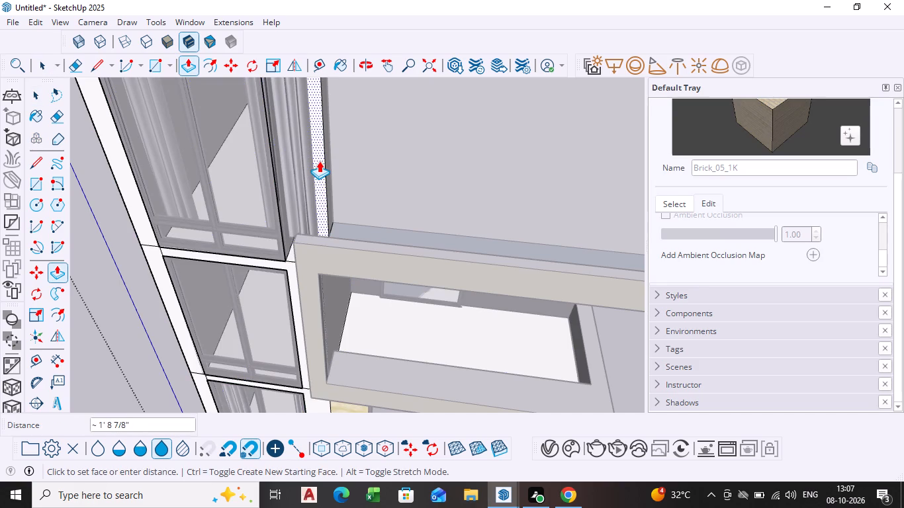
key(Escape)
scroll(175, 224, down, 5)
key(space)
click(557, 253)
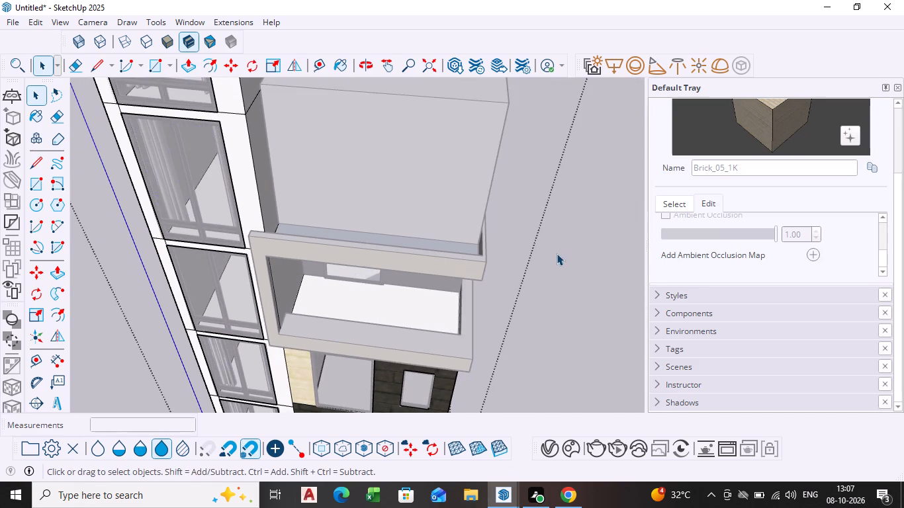
Examine the junction between the window tower's side wall, the set-back top storey and the balcony frame from several angles.
scroll(311, 314, down, 4)
middle_drag(309, 309, 362, 230)
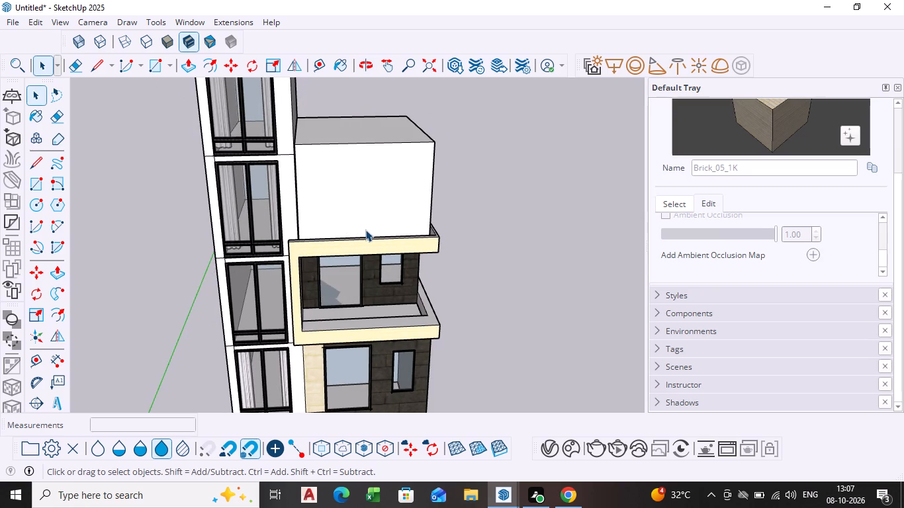
scroll(389, 242, down, 1)
middle_drag(389, 242, 377, 241)
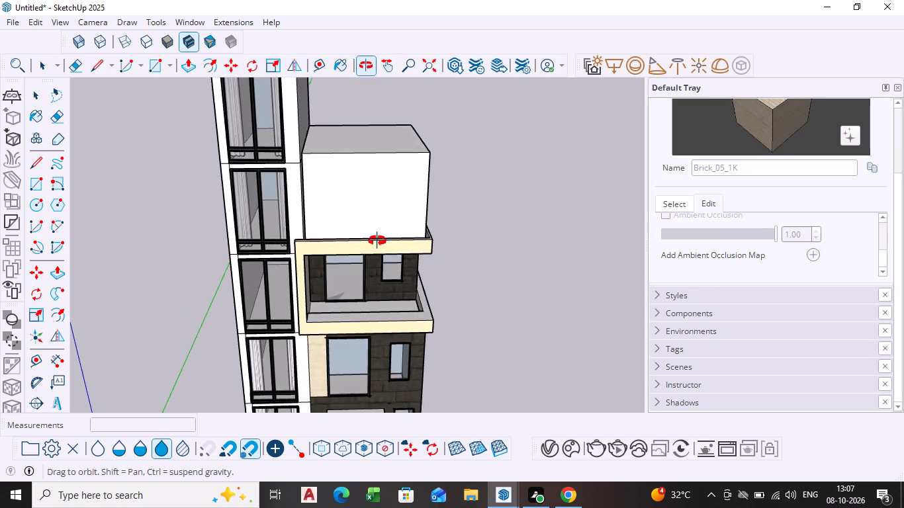
middle_drag(377, 241, 377, 238)
scroll(345, 220, up, 4)
middle_drag(335, 218, 271, 254)
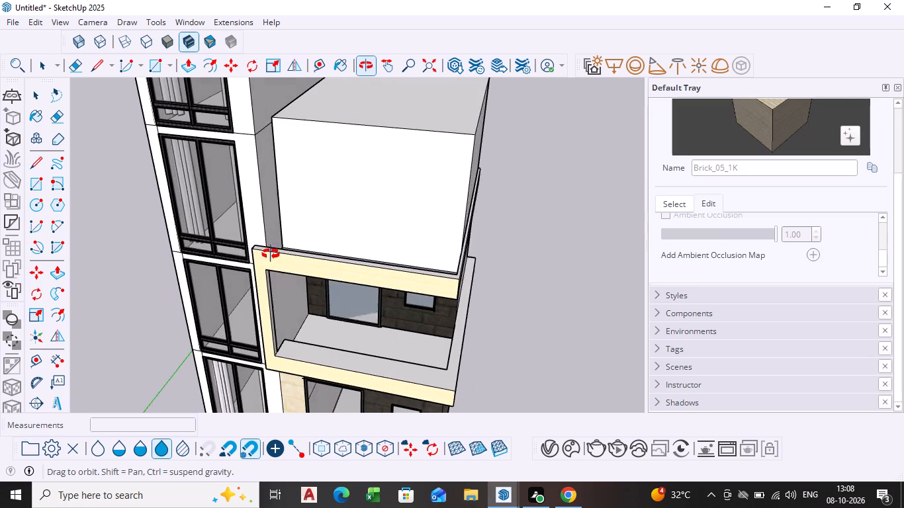
middle_drag(271, 254, 336, 204)
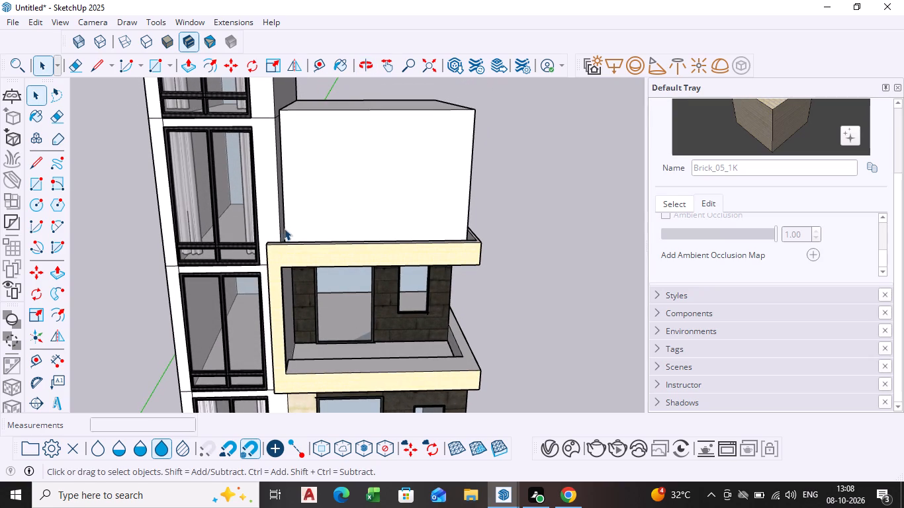
scroll(283, 216, up, 3)
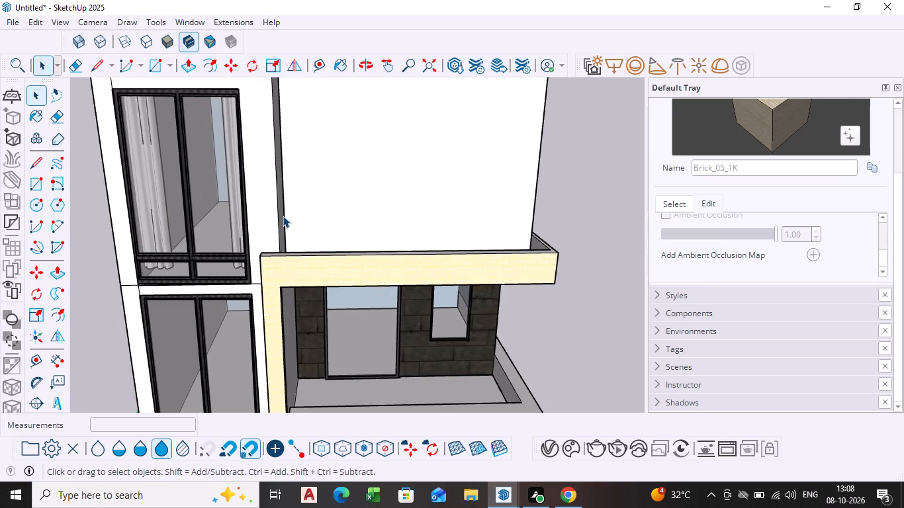
middle_drag(283, 228, 327, 245)
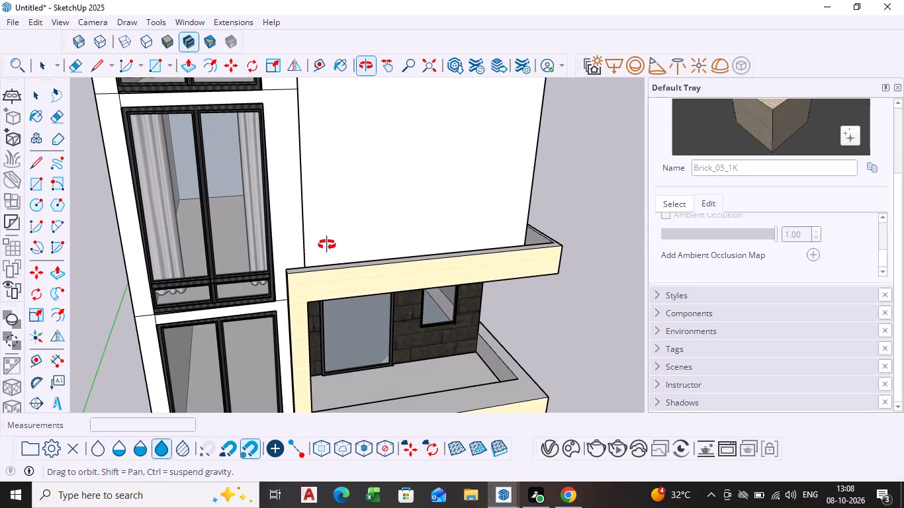
middle_drag(327, 245, 328, 245)
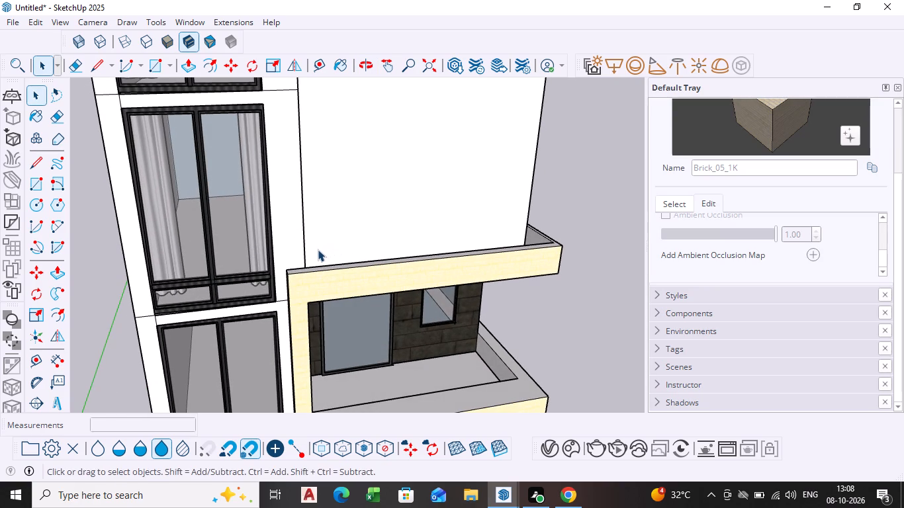
scroll(318, 250, down, 1)
middle_drag(318, 250, 373, 240)
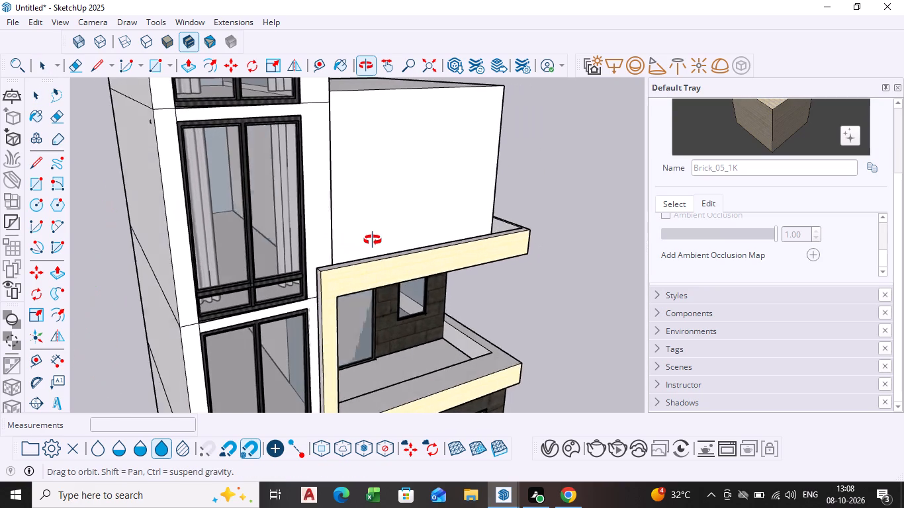
middle_drag(373, 240, 212, 289)
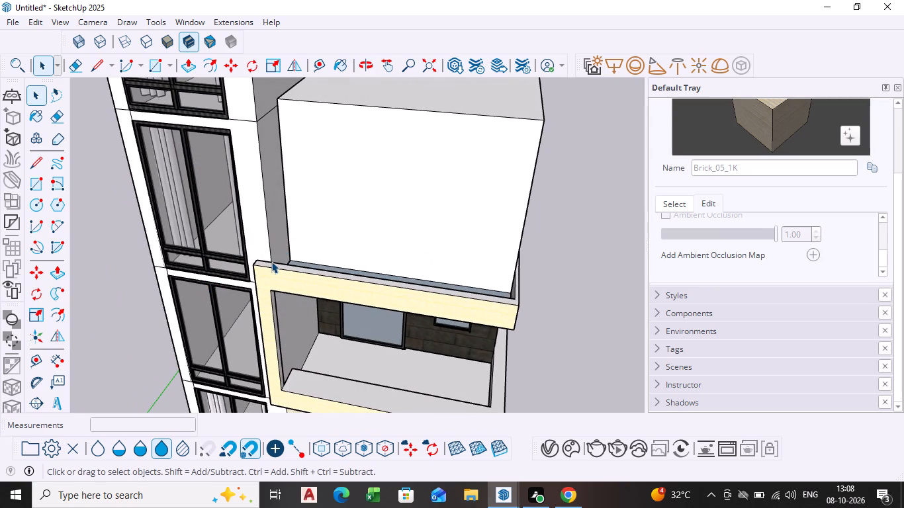
Open the window tower for editing and pull its side wall face beside the top storey outward about 2' 3".
middle_click(271, 261)
scroll(283, 231, down, 1)
middle_drag(283, 231, 247, 241)
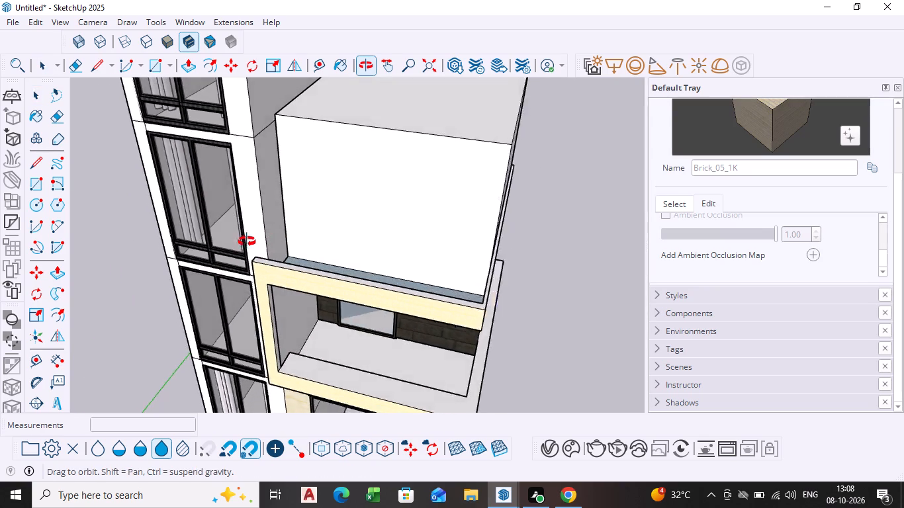
middle_drag(247, 241, 234, 244)
scroll(259, 226, up, 2)
middle_drag(278, 228, 269, 233)
click(268, 230)
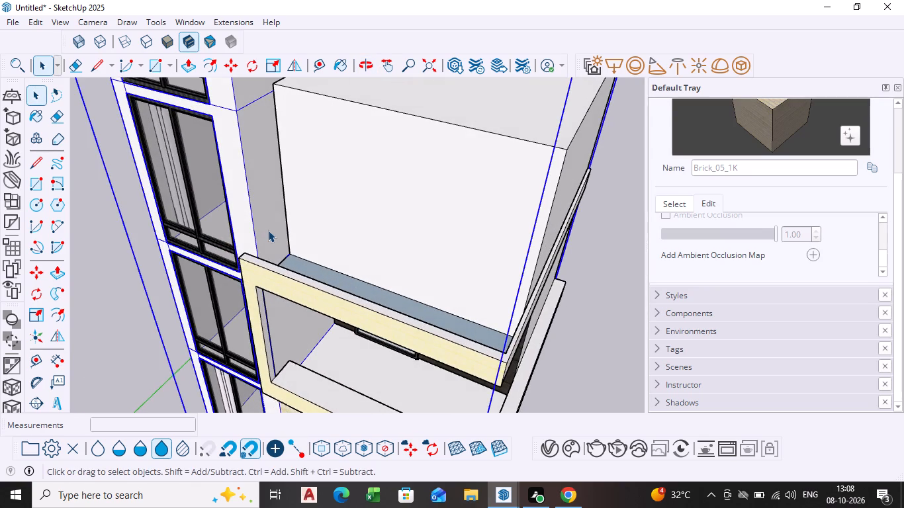
triple_click(268, 230)
click(268, 230)
click(268, 230)
click(268, 230)
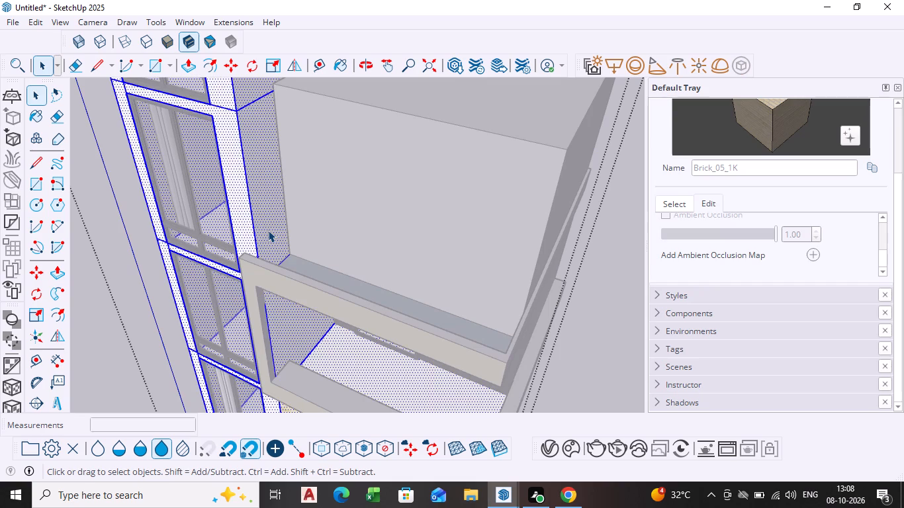
key(p)
click(268, 230)
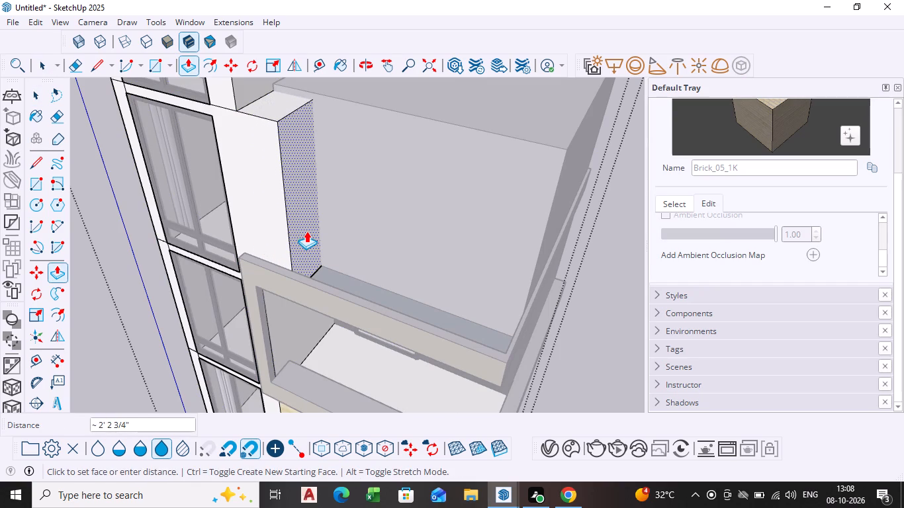
click(308, 232)
key(space)
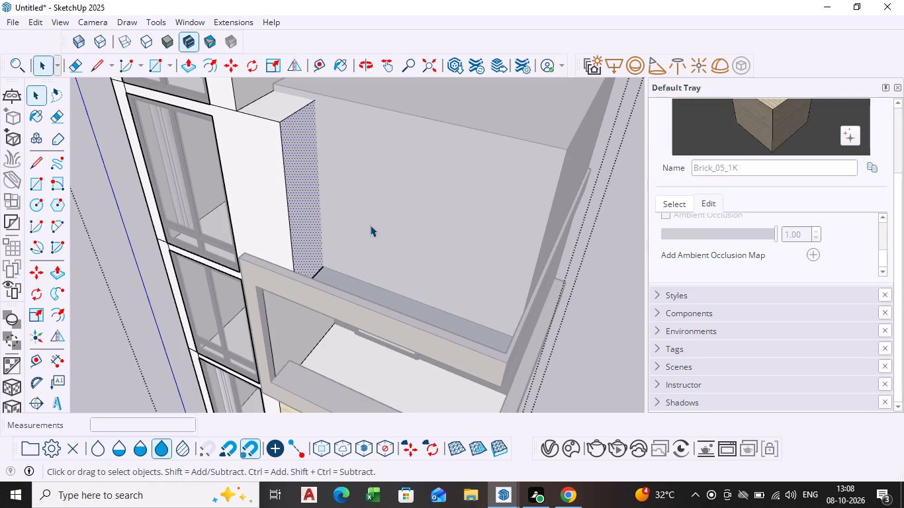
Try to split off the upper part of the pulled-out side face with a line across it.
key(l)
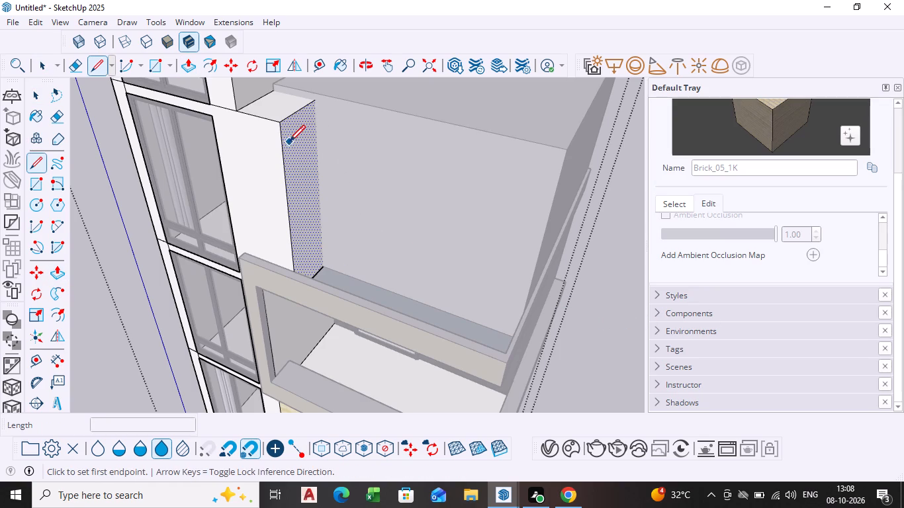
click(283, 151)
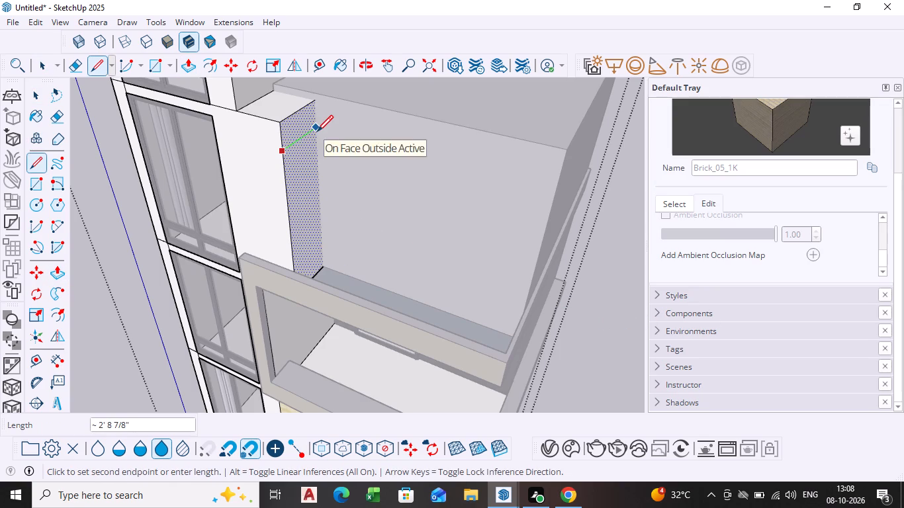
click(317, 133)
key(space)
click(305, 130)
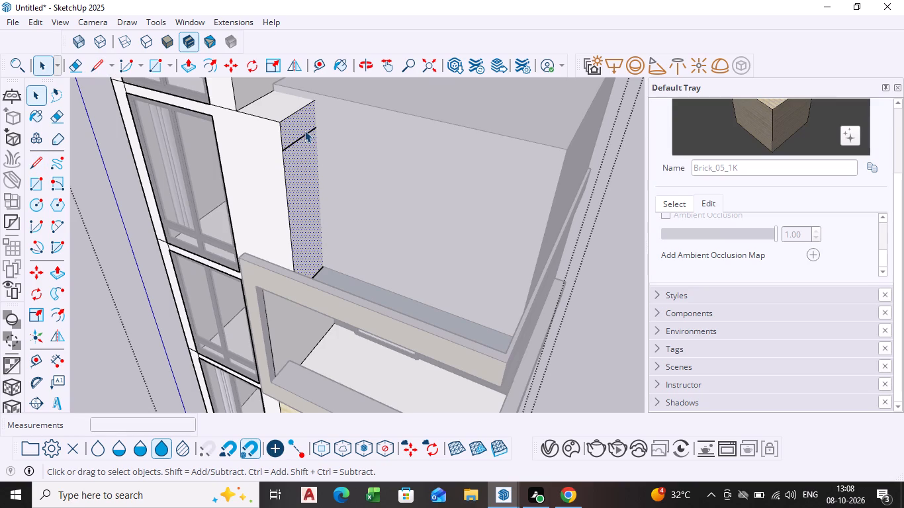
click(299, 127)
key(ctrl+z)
Draw a rectangle about 2' 9" wide and 2' 1" high at the top of the pulled-out side face.
middle_drag(294, 137, 274, 134)
scroll(294, 137, up, 1)
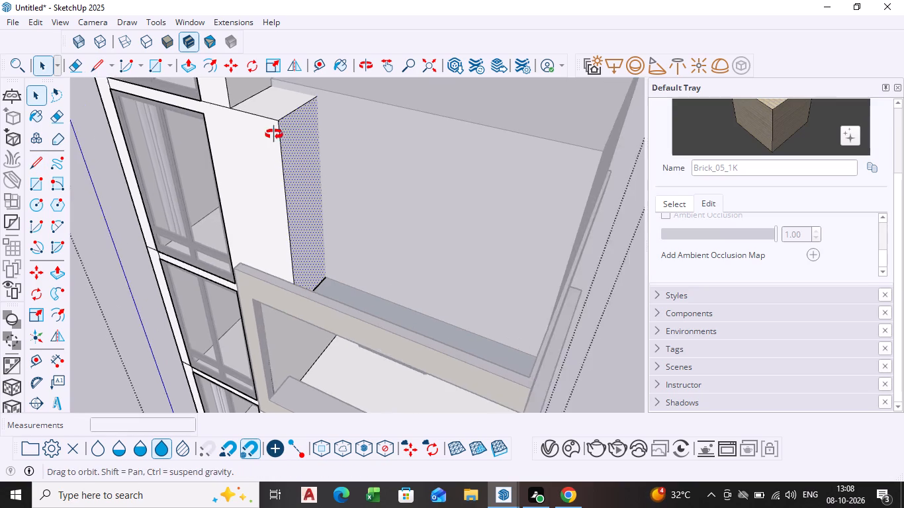
middle_drag(274, 134, 238, 127)
scroll(317, 121, up, 4)
scroll(273, 125, down, 8)
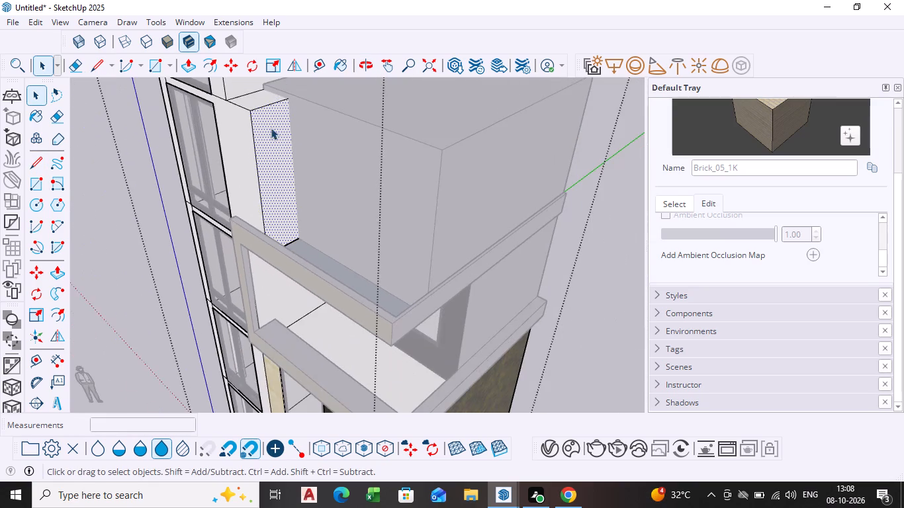
middle_drag(266, 132, 251, 119)
scroll(263, 148, down, 1)
scroll(266, 118, up, 3)
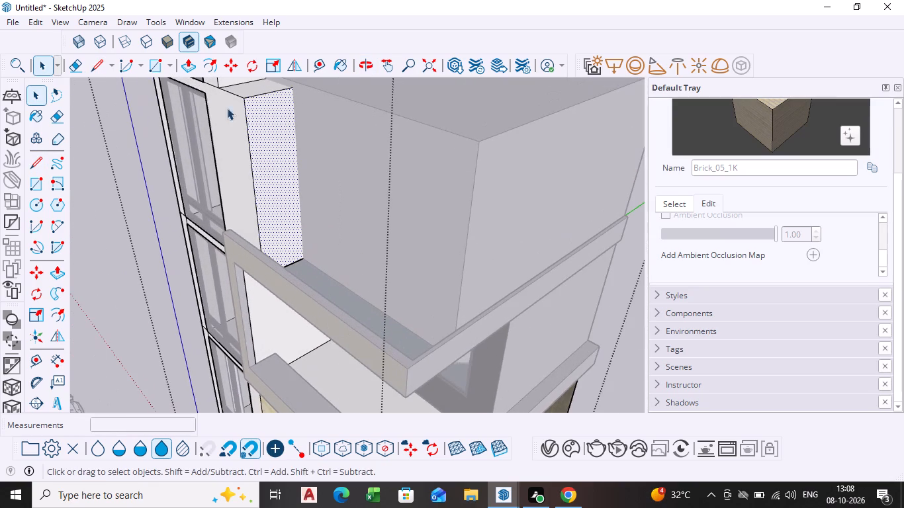
click(38, 177)
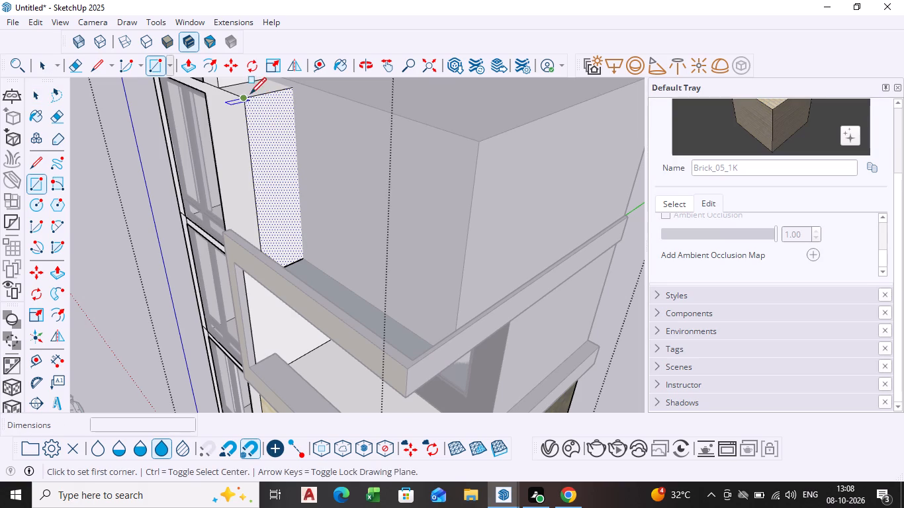
click(246, 99)
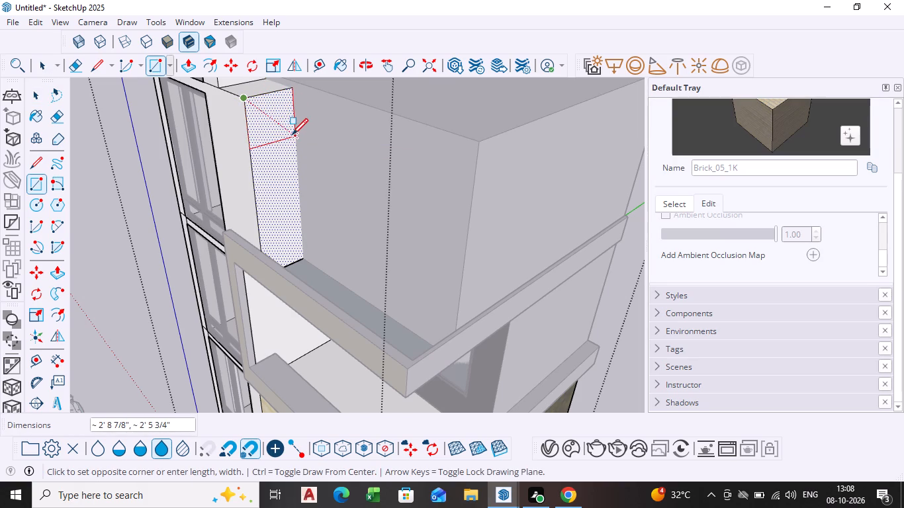
scroll(290, 127, up, 4)
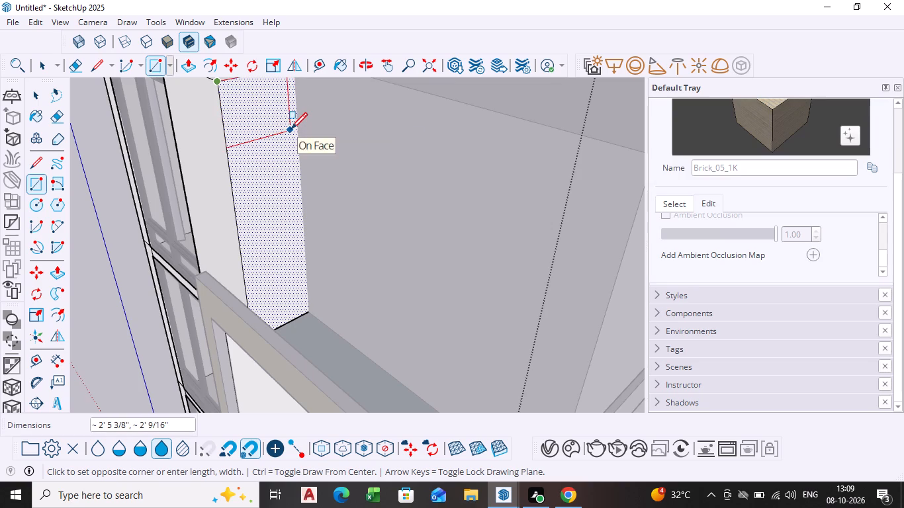
click(293, 130)
key(space)
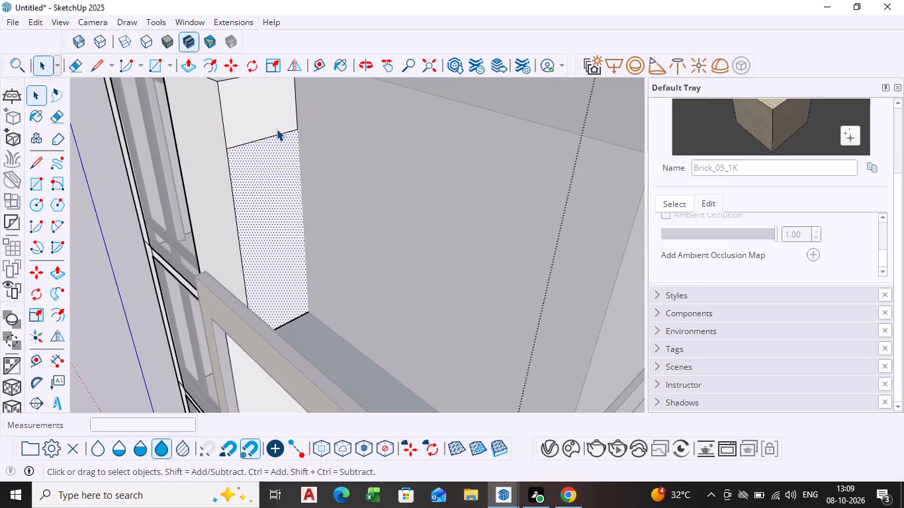
Pull the rectangle out about 11' 3" to form a beam across the top storey's front.
click(277, 129)
key(p)
click(277, 129)
scroll(325, 126, down, 6)
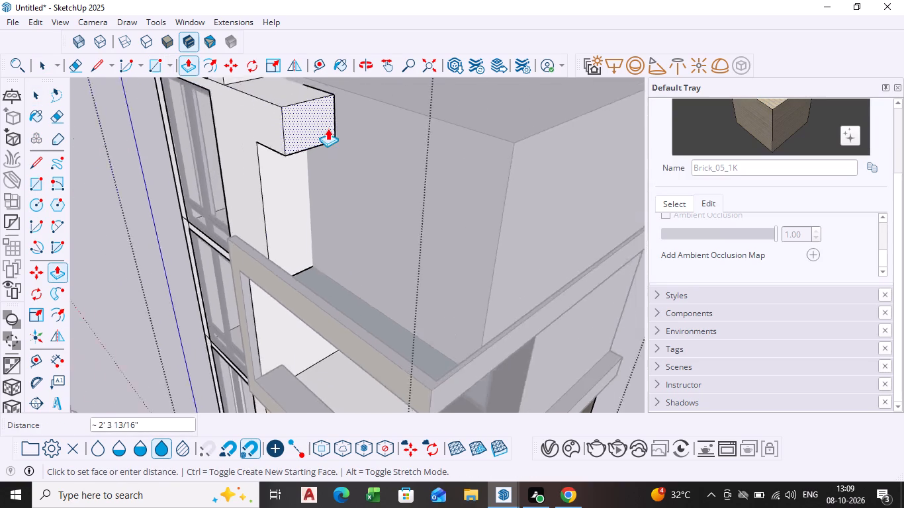
scroll(328, 129, down, 4)
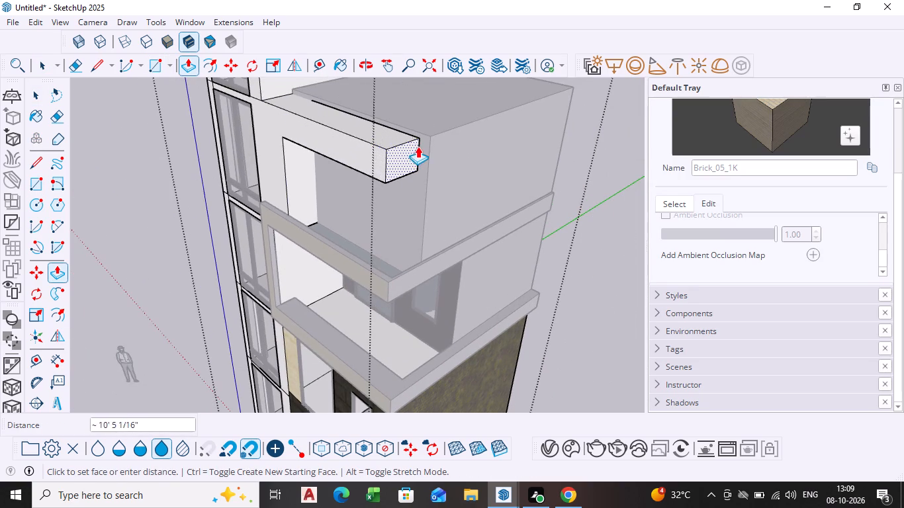
middle_drag(418, 146, 453, 128)
click(455, 132)
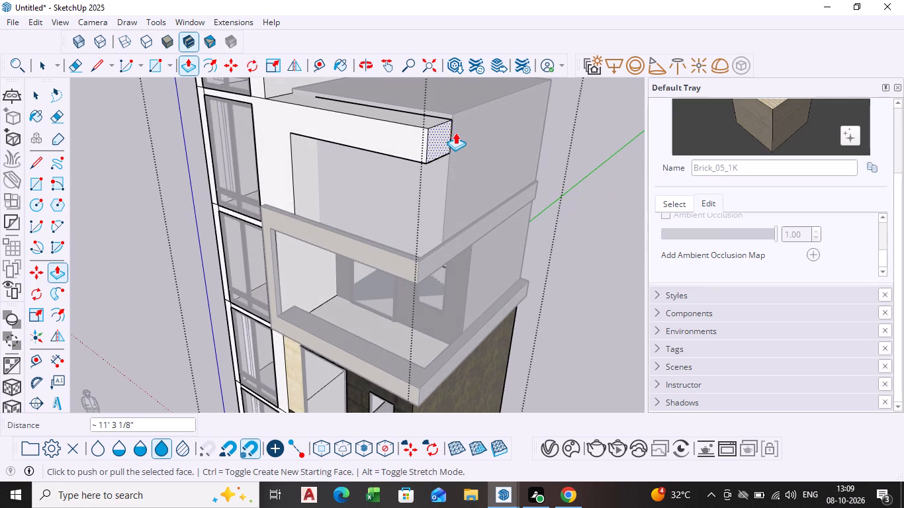
key(space)
key(space)
key(space)
key(space)
key(space)
key(space)
Pull the beam's top face up to about the top storey's roof level and leave the group.
middle_drag(387, 132, 387, 213)
scroll(388, 161, up, 4)
click(384, 189)
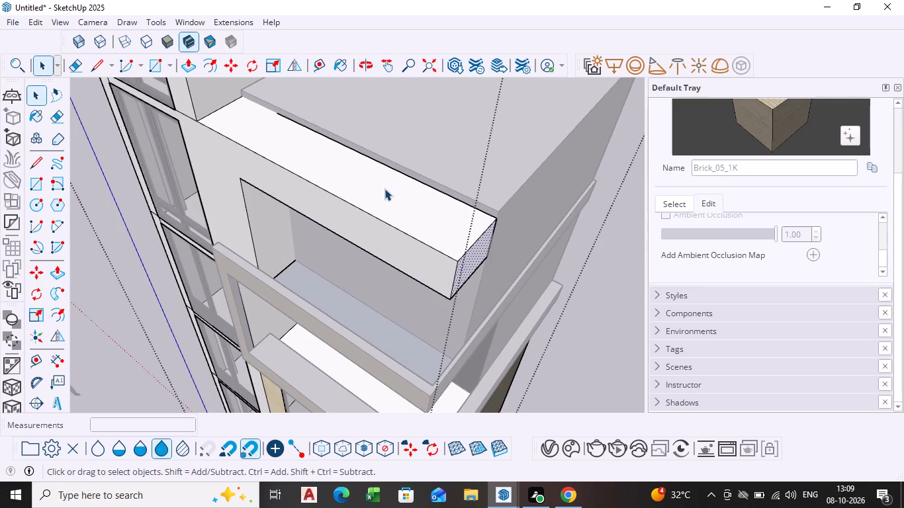
key(p)
click(384, 189)
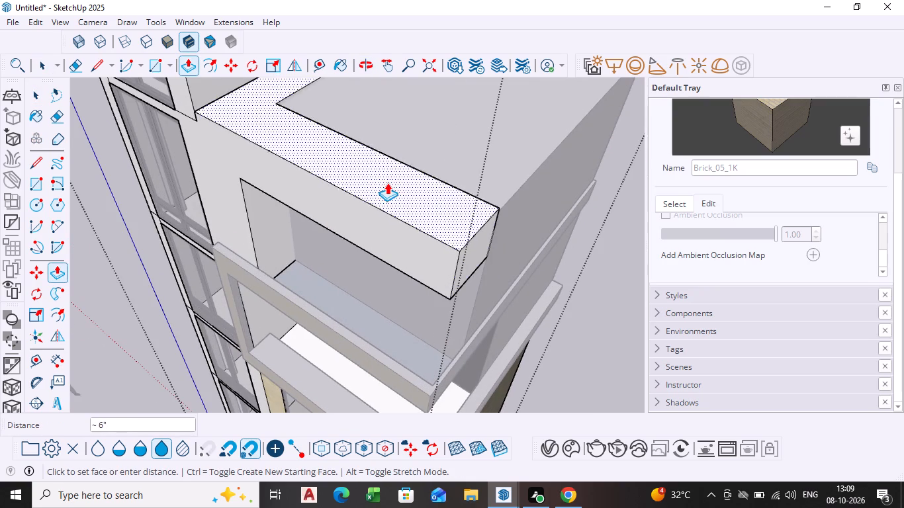
click(387, 183)
key(space)
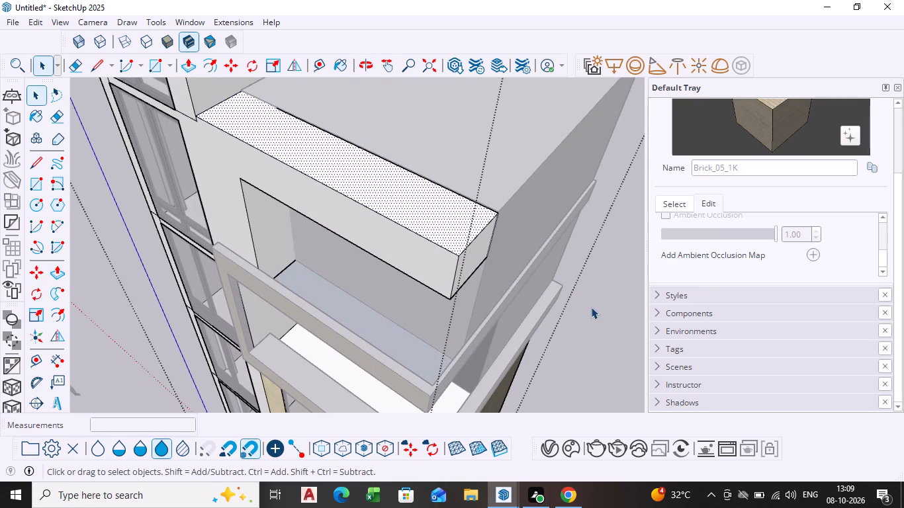
click(591, 307)
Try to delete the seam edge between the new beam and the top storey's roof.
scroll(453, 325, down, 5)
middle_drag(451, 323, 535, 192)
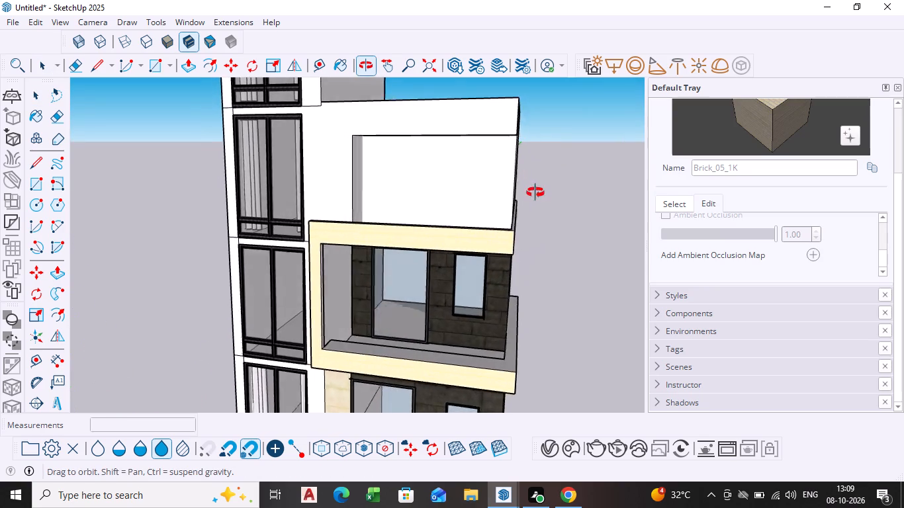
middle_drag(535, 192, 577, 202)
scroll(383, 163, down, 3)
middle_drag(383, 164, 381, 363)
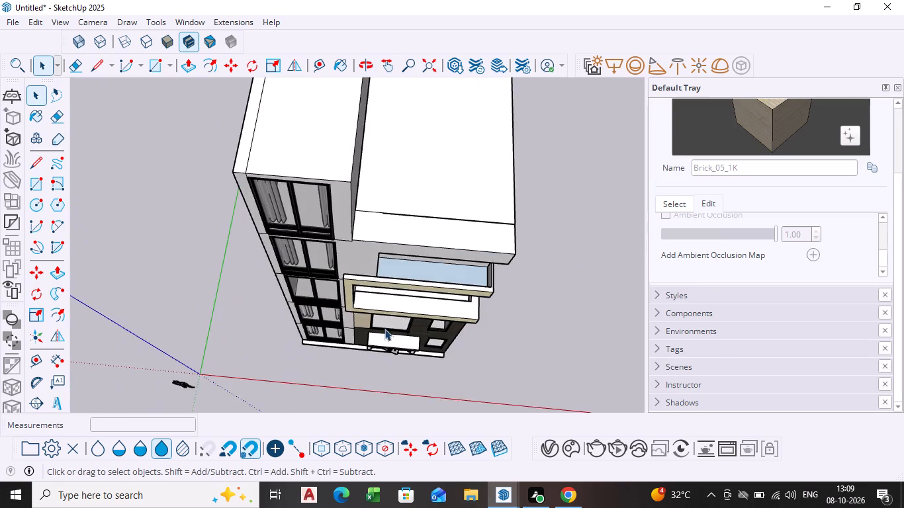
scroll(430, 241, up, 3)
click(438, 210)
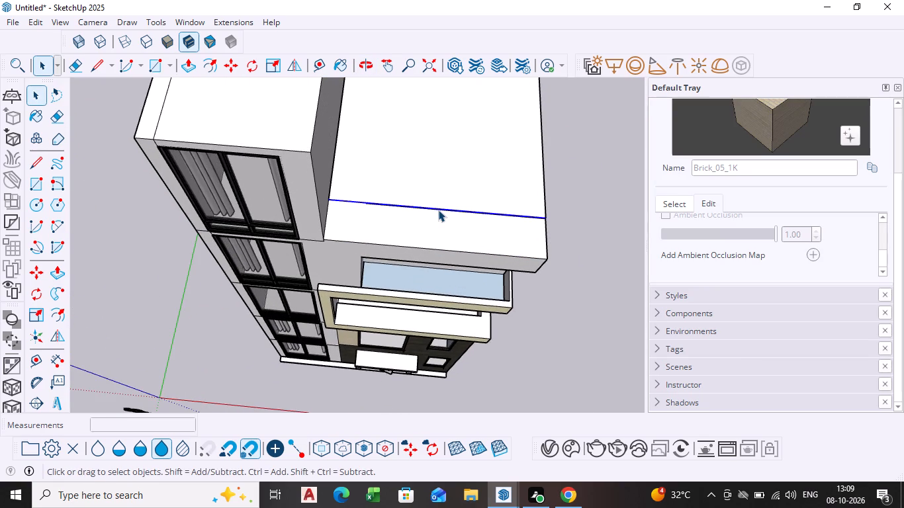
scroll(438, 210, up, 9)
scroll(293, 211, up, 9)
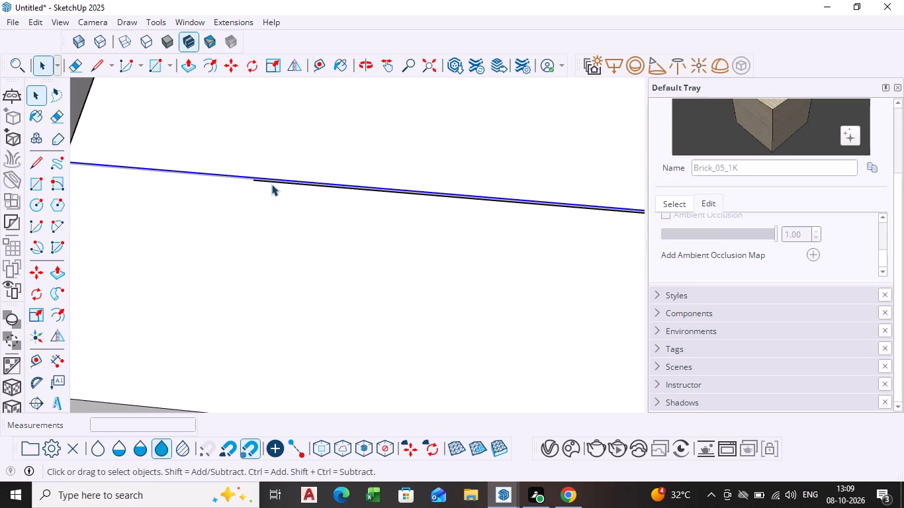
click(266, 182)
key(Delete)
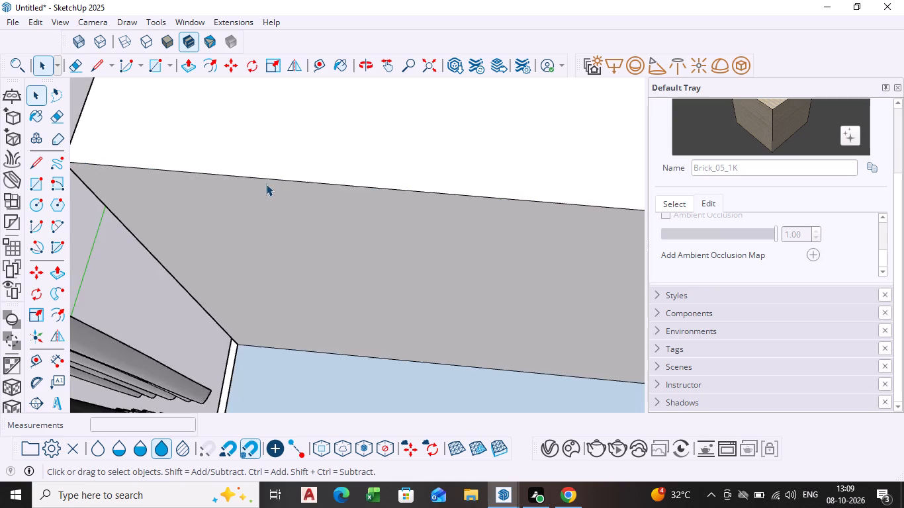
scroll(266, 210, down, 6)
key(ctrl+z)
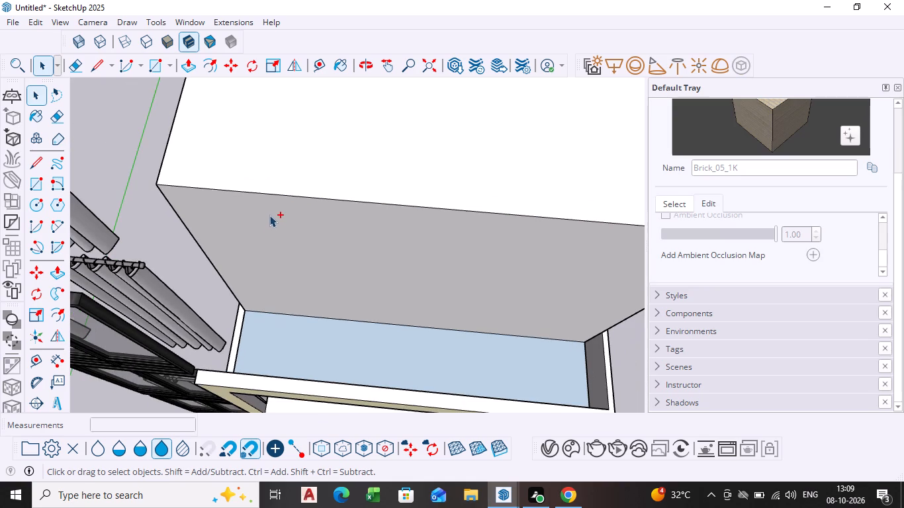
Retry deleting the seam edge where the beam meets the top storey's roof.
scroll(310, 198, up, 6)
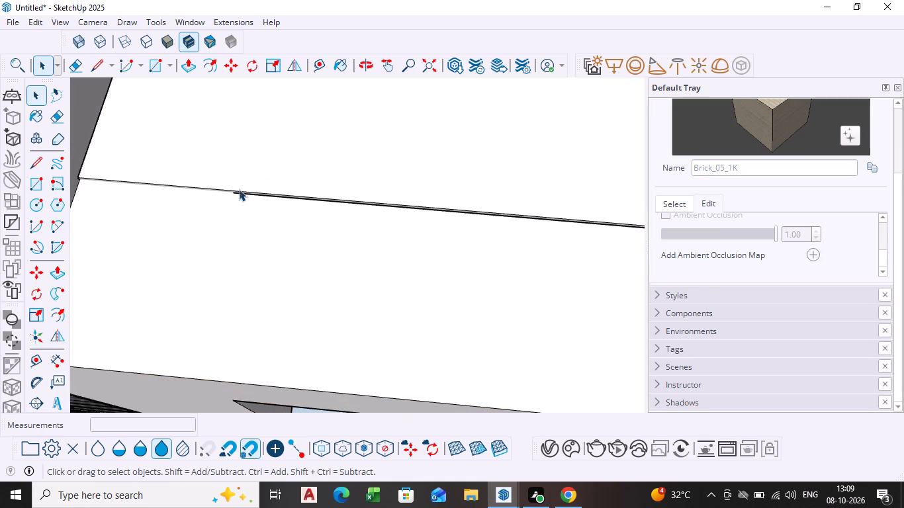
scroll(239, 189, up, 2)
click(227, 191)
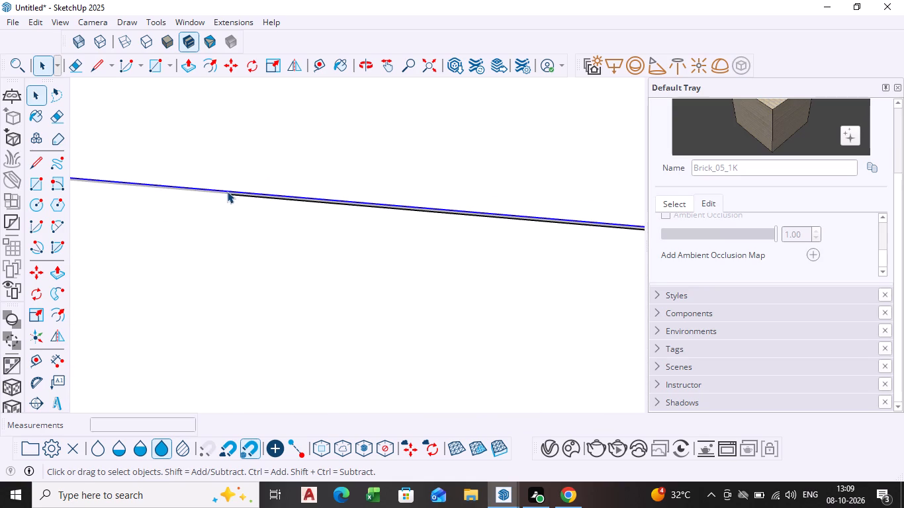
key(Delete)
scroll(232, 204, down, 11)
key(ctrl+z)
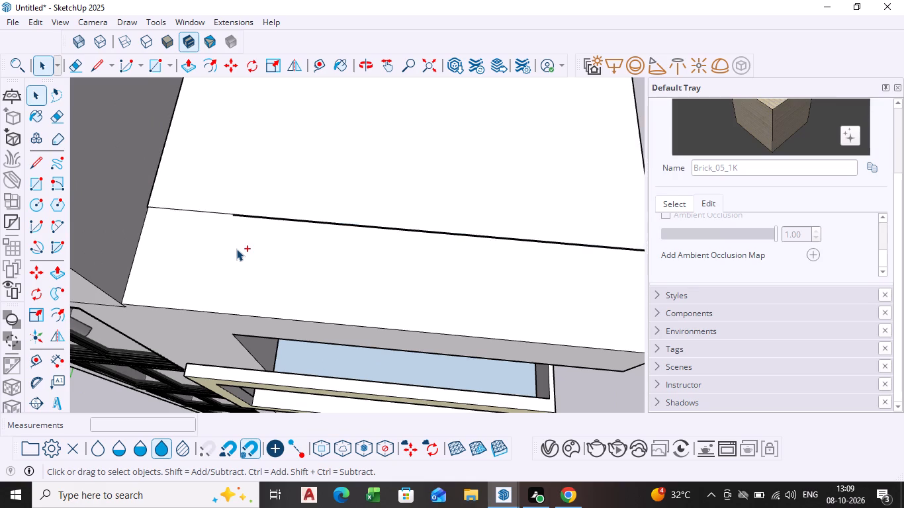
Examine the new beam and the framed top storey opening against the rest of the facade from the front.
scroll(236, 251, down, 4)
middle_drag(227, 257, 250, 93)
scroll(250, 93, up, 1)
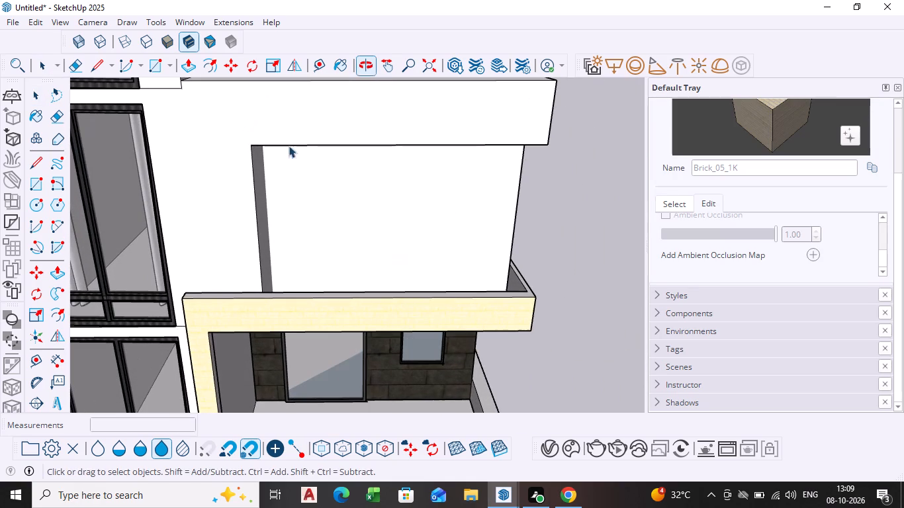
click(566, 250)
scroll(423, 329, down, 5)
middle_drag(408, 324, 406, 215)
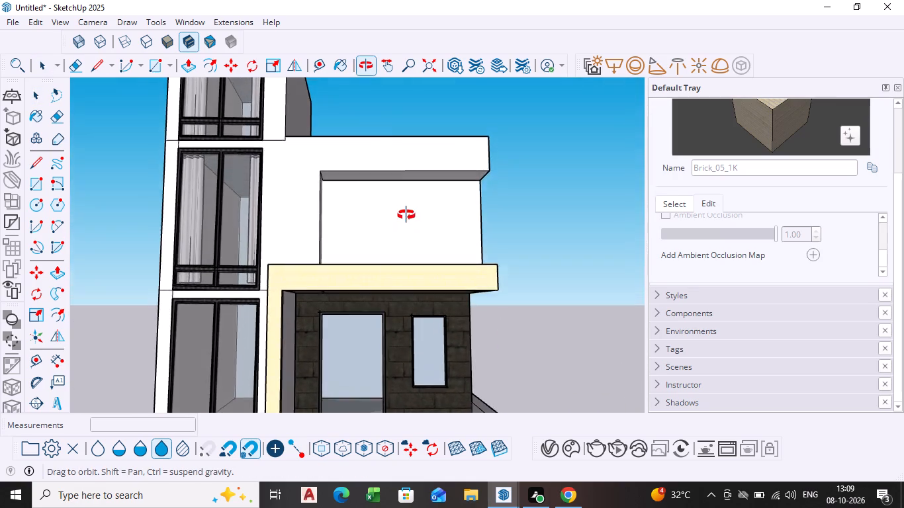
middle_drag(406, 215, 408, 234)
scroll(424, 229, down, 4)
click(527, 208)
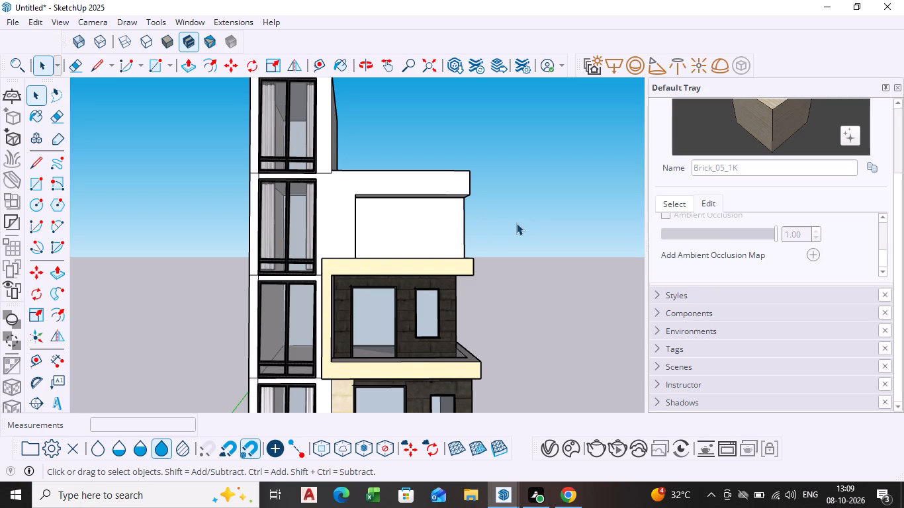
scroll(516, 223, up, 1)
middle_drag(409, 241, 396, 249)
scroll(400, 246, down, 1)
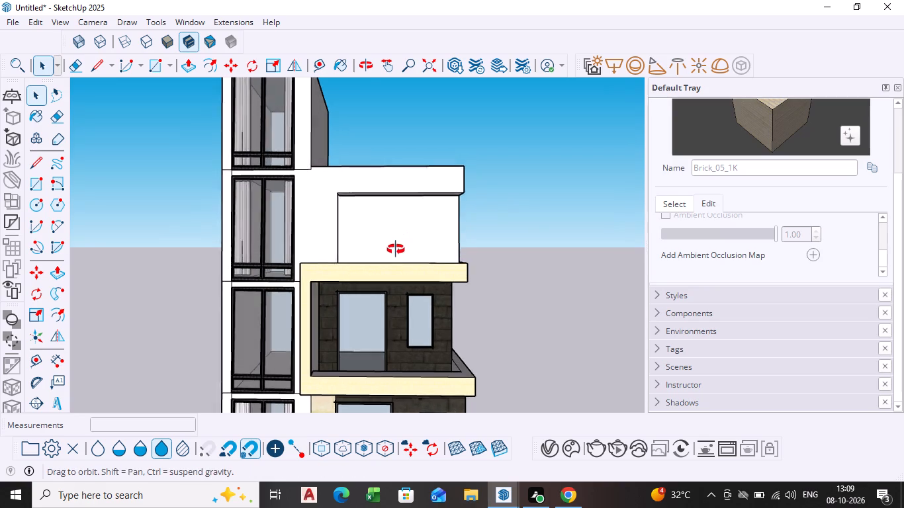
middle_drag(396, 249, 392, 255)
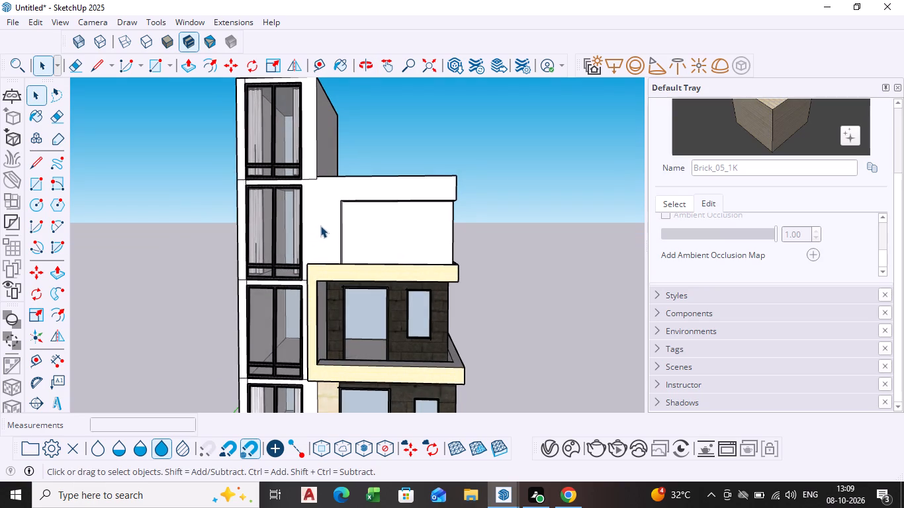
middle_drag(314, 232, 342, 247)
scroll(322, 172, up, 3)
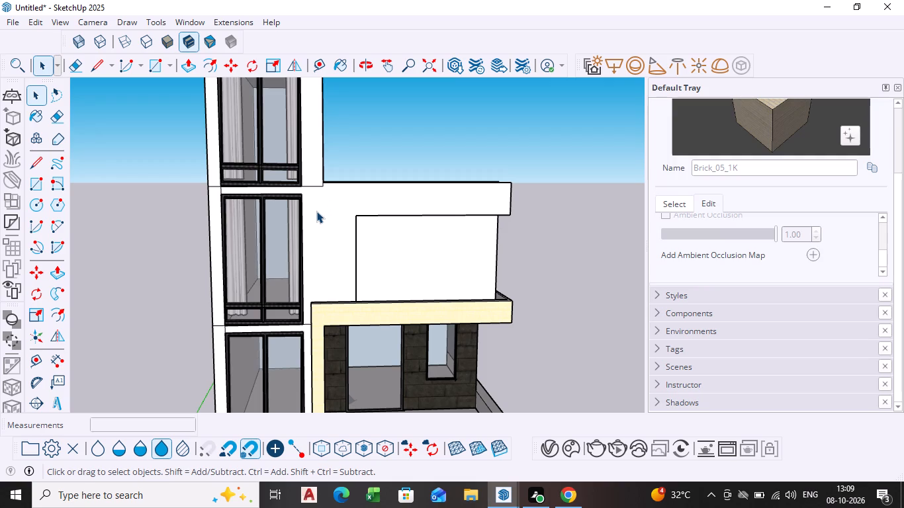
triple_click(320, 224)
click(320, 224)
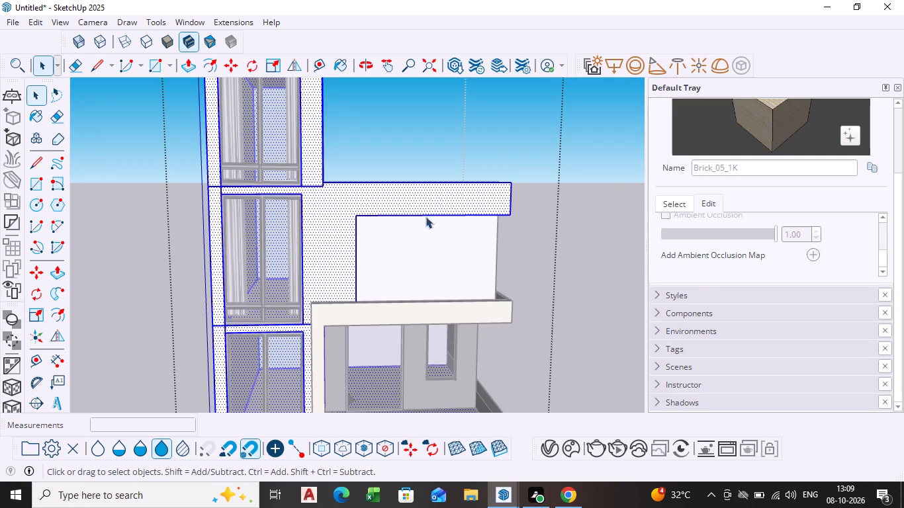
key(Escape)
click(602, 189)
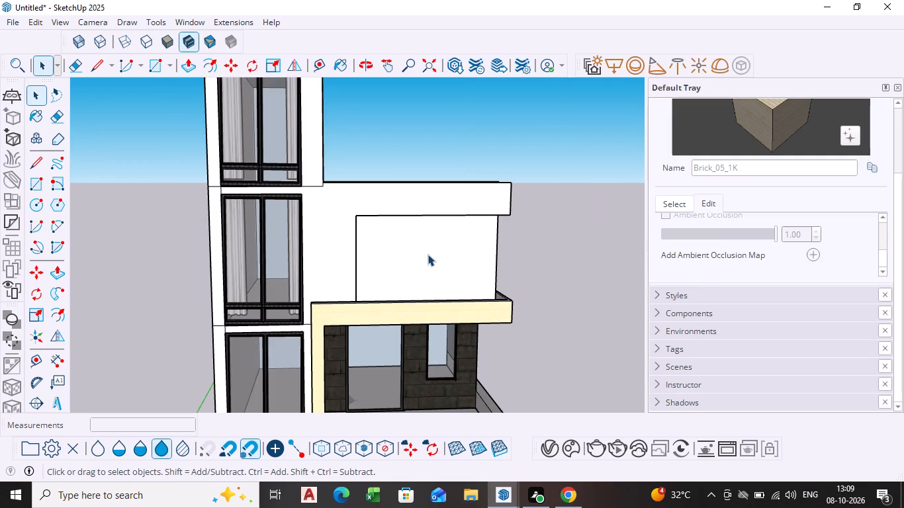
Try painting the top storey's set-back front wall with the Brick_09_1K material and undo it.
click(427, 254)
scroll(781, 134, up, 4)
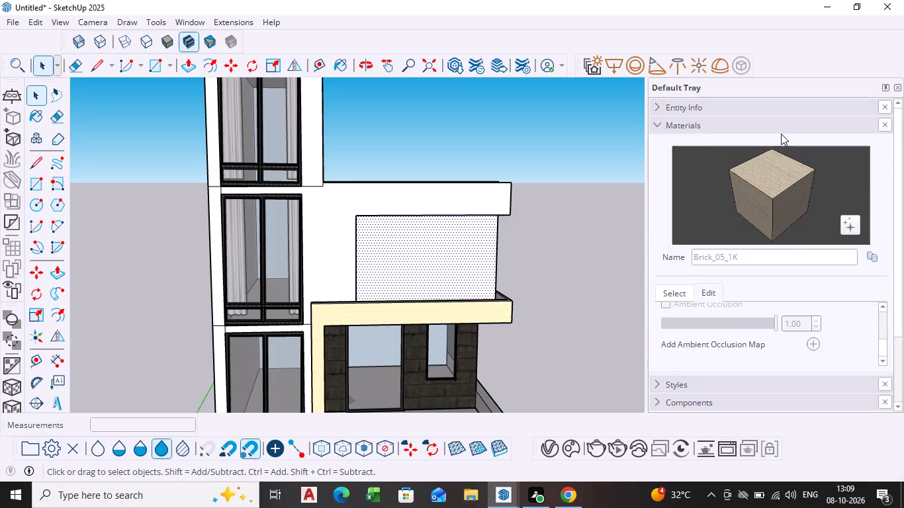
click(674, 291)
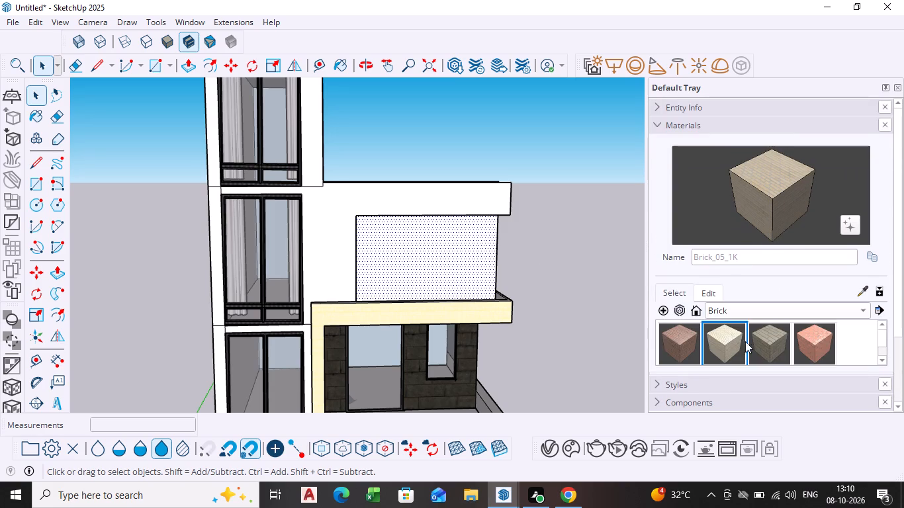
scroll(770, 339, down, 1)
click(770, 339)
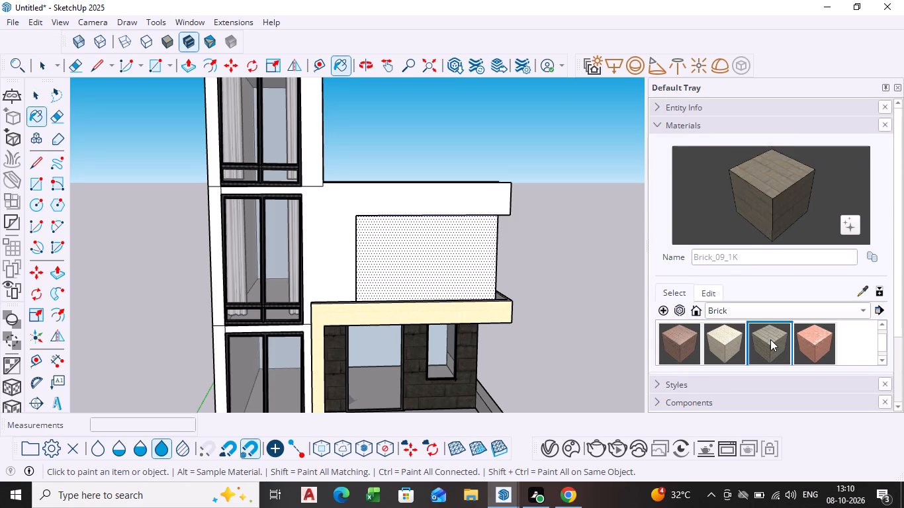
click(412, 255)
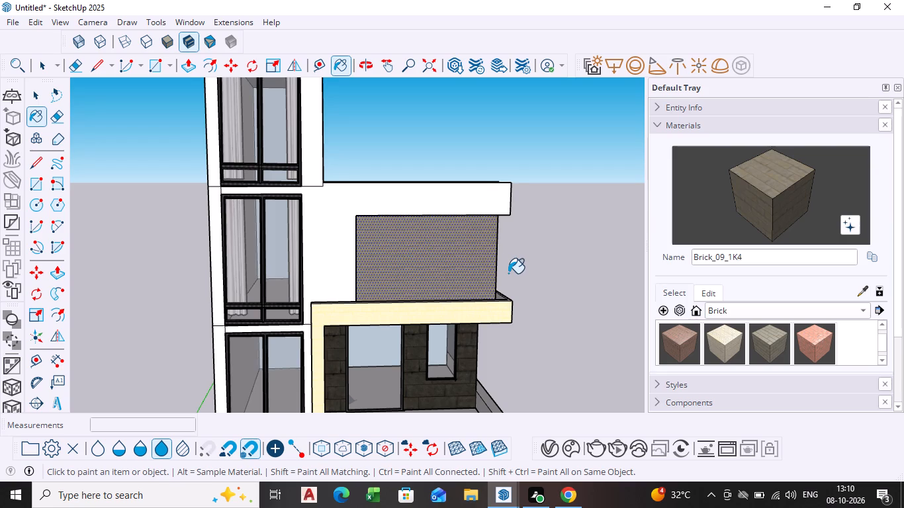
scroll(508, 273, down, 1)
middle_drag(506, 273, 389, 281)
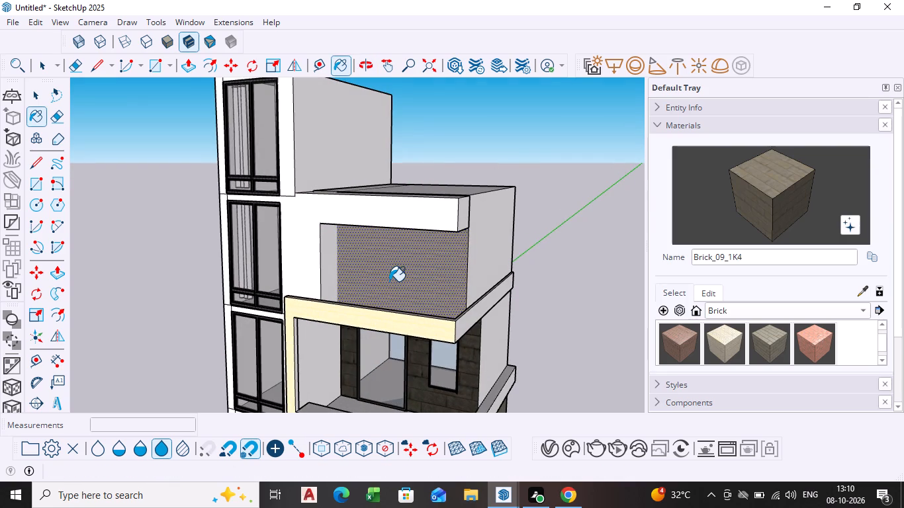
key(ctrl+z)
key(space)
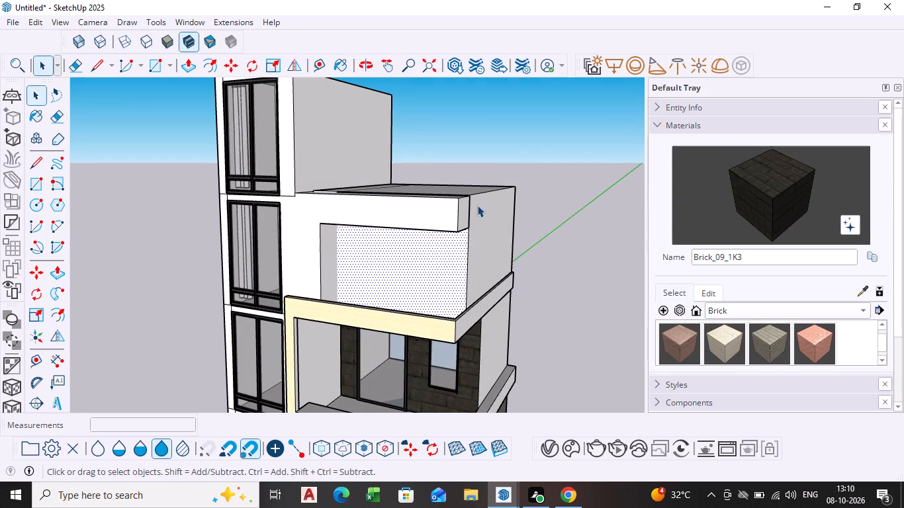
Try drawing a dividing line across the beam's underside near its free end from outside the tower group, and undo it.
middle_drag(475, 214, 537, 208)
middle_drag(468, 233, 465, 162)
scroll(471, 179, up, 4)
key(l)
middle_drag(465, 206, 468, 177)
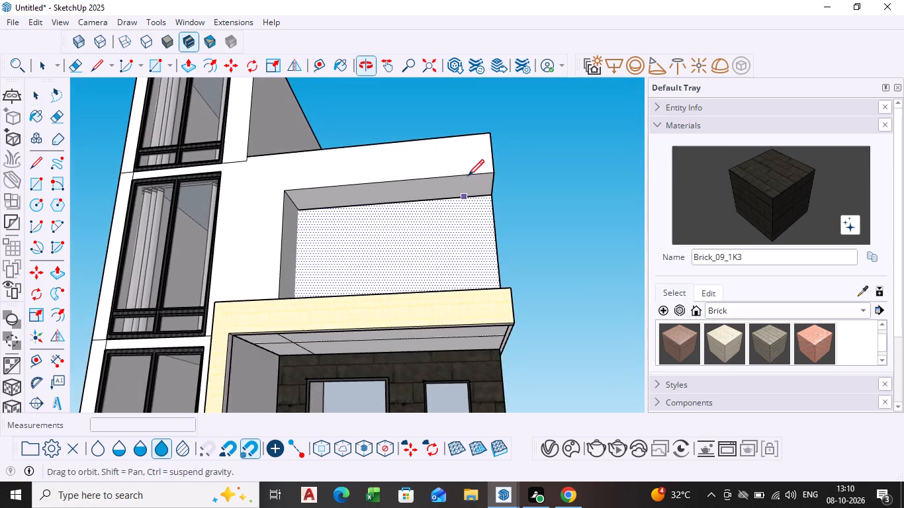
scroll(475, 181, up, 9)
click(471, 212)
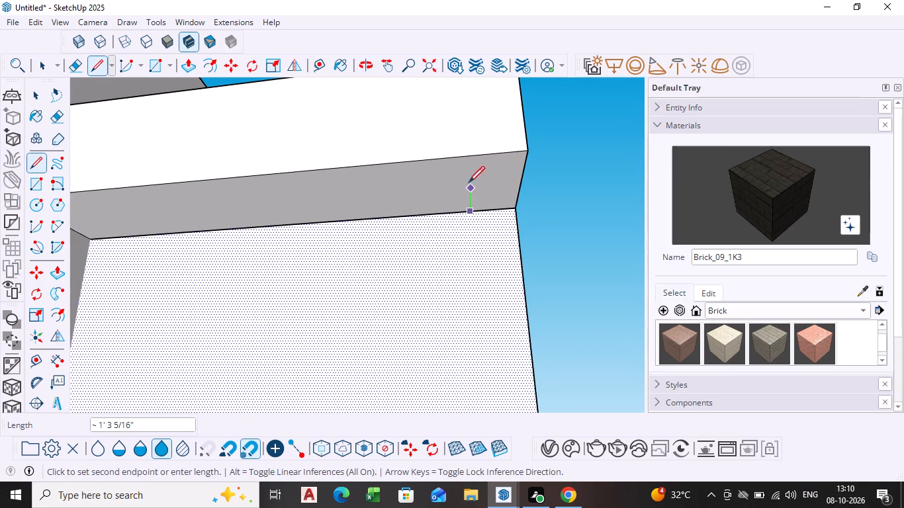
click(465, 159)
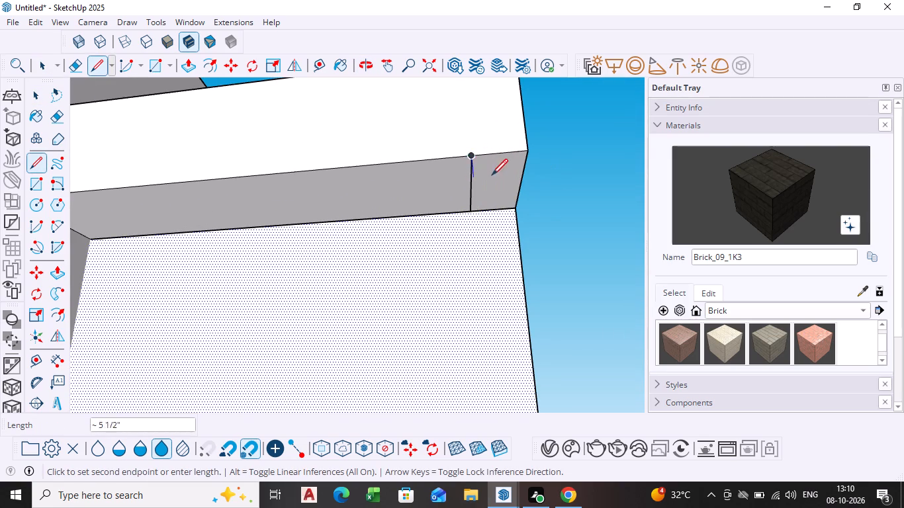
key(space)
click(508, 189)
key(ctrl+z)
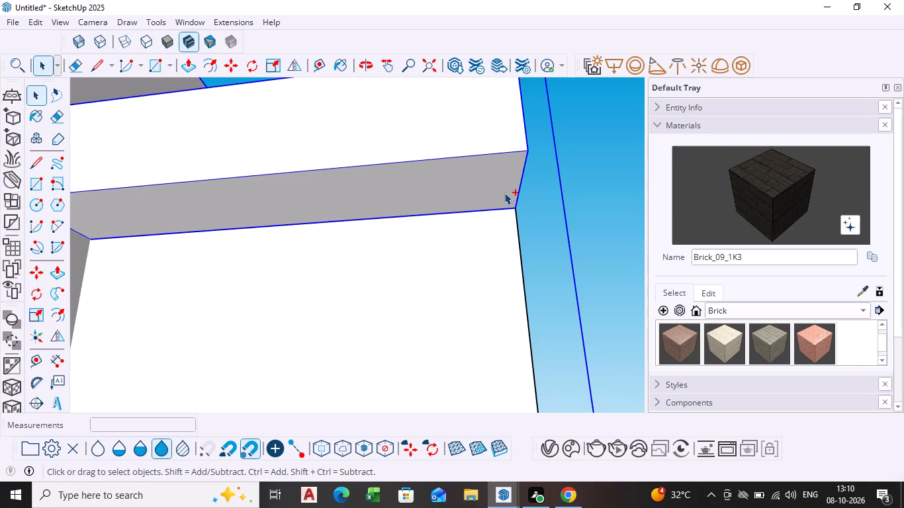
Inside the window tower group, draw a line about 2' 8 7/8" long across the beam's underside near its free end.
triple_click(498, 180)
double_click(498, 180)
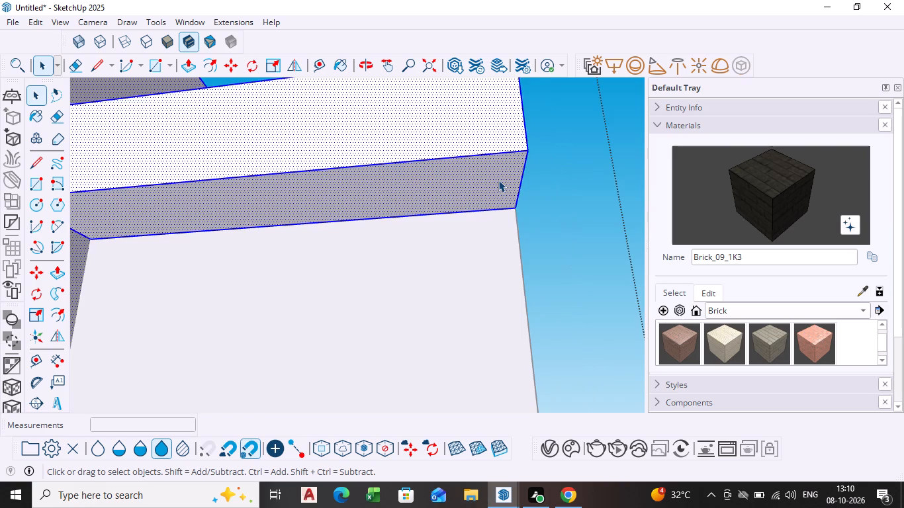
click(498, 180)
click(489, 178)
key(l)
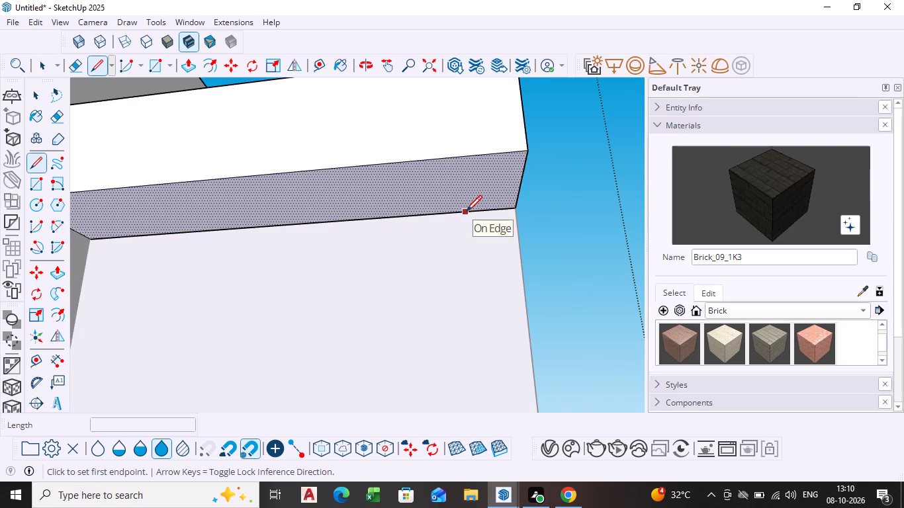
click(466, 213)
click(467, 160)
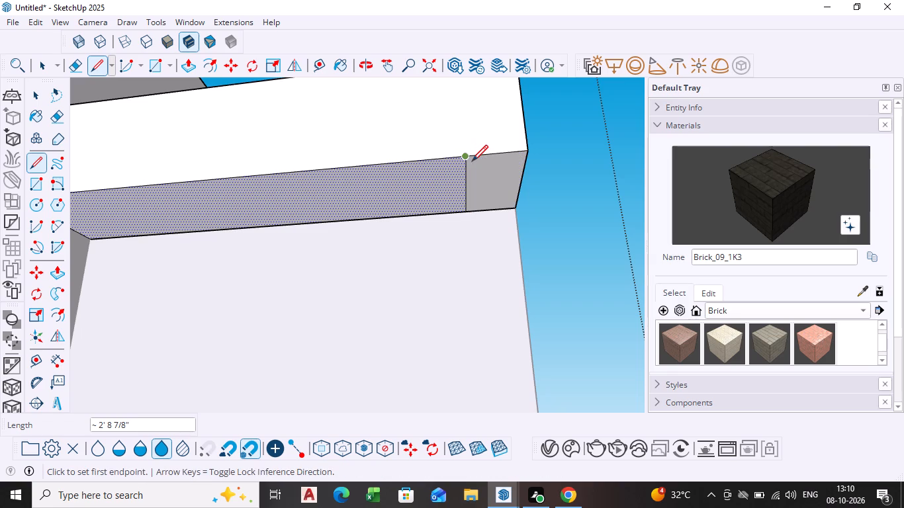
Push/Pull the beam's small end face down about 6' 3 3/8" to the cream band below, forming an outer pier, and leave the group.
key(space)
click(486, 175)
key(p)
click(486, 175)
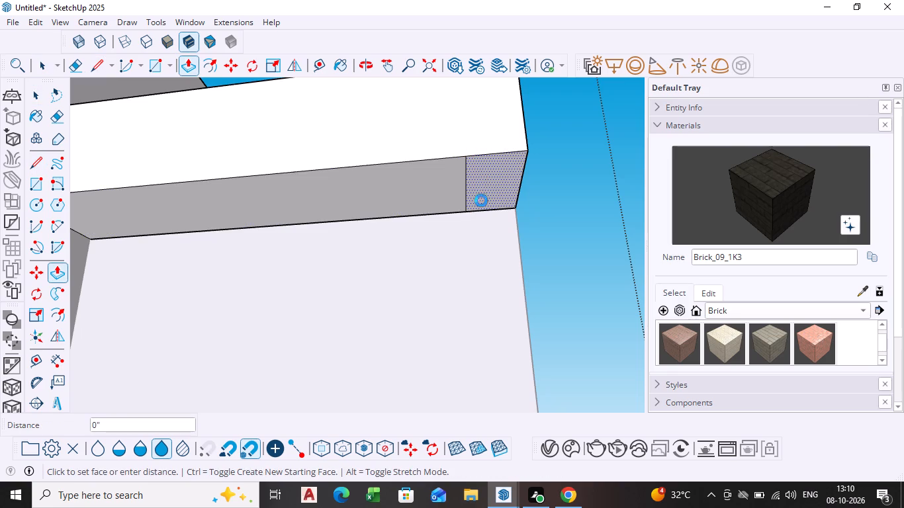
scroll(477, 219, down, 17)
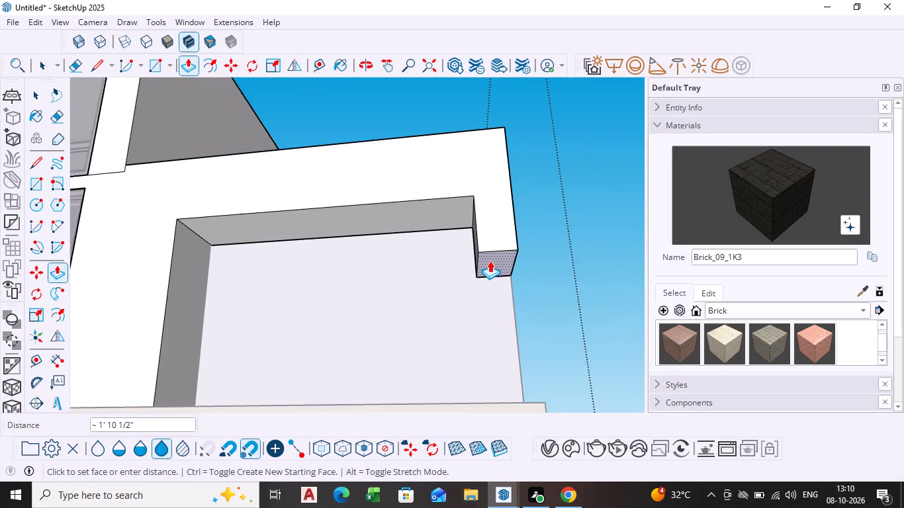
shift+middle_drag(489, 261, 411, 85)
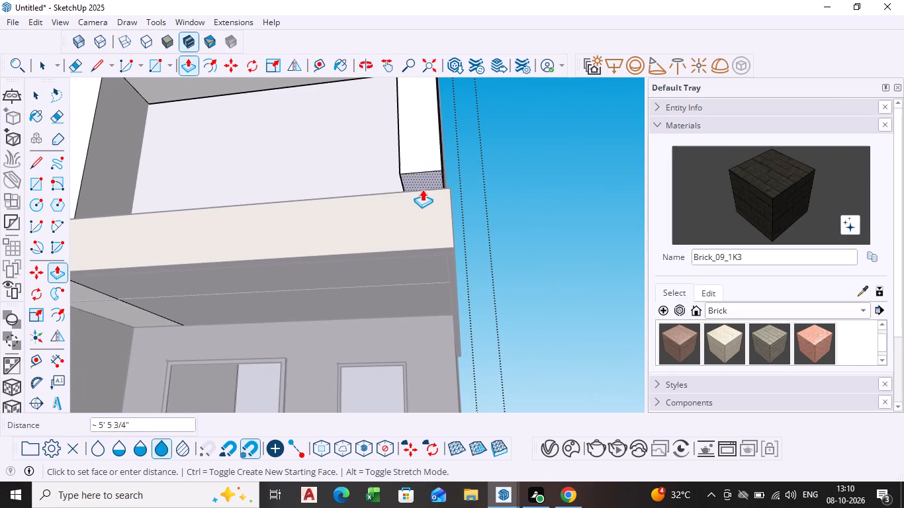
middle_drag(421, 210, 341, 284)
scroll(421, 210, down, 1)
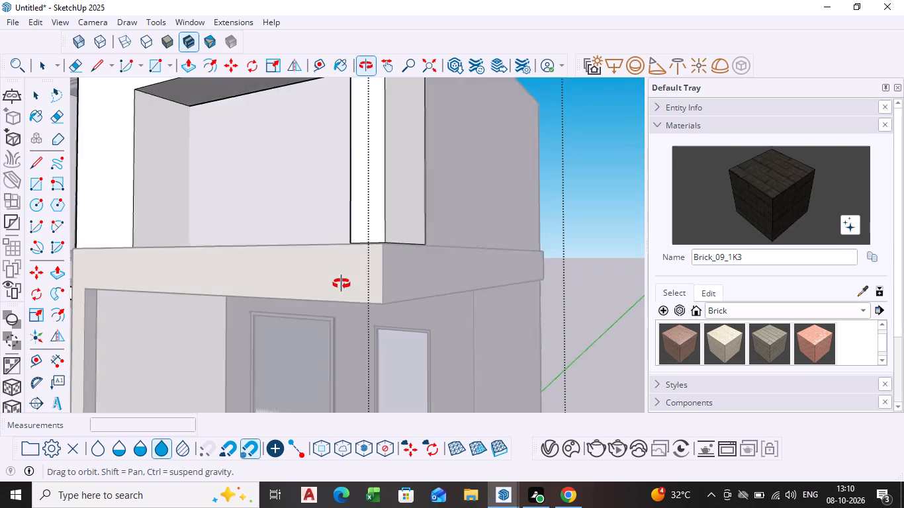
middle_drag(341, 284, 341, 289)
scroll(341, 289, up, 1)
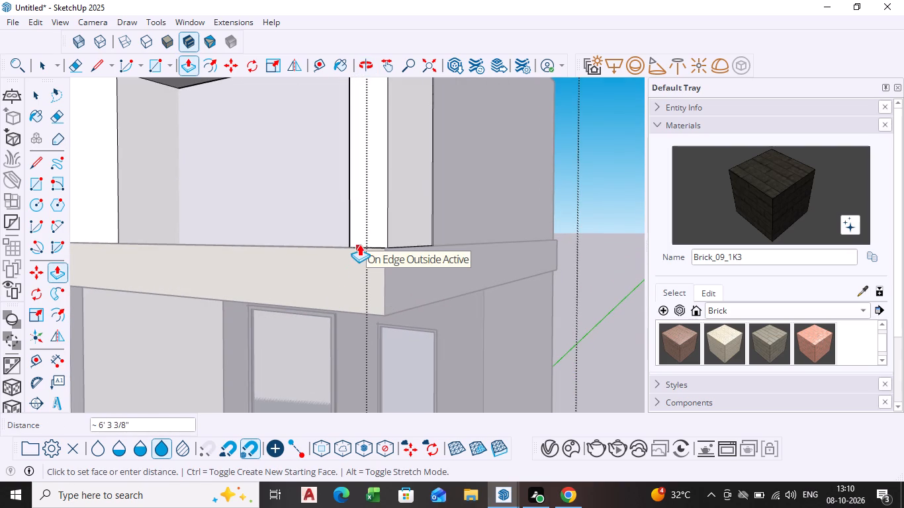
click(359, 244)
key(space)
click(613, 205)
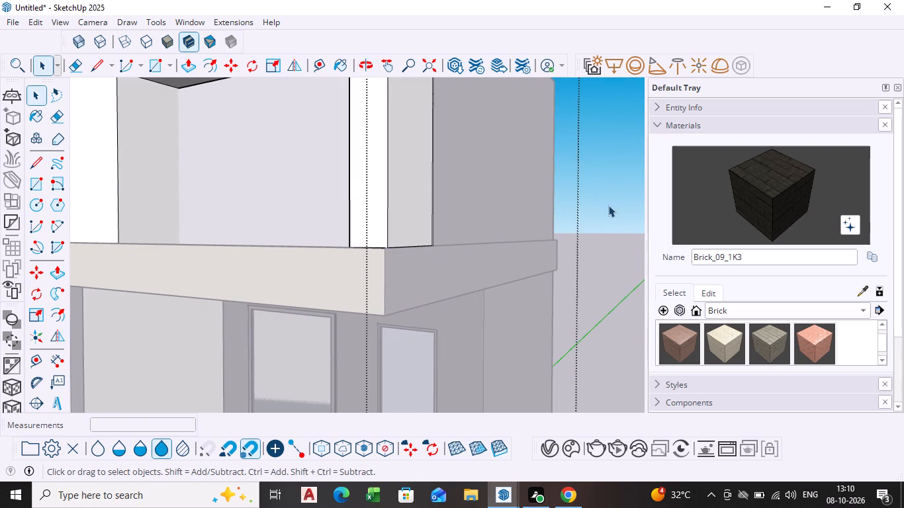
Examine the completed frame around the top storey opening against the facade from the front.
scroll(400, 221, down, 7)
scroll(324, 230, down, 1)
middle_drag(323, 240, 417, 298)
scroll(359, 273, down, 3)
middle_drag(353, 263, 431, 237)
middle_drag(370, 275, 365, 273)
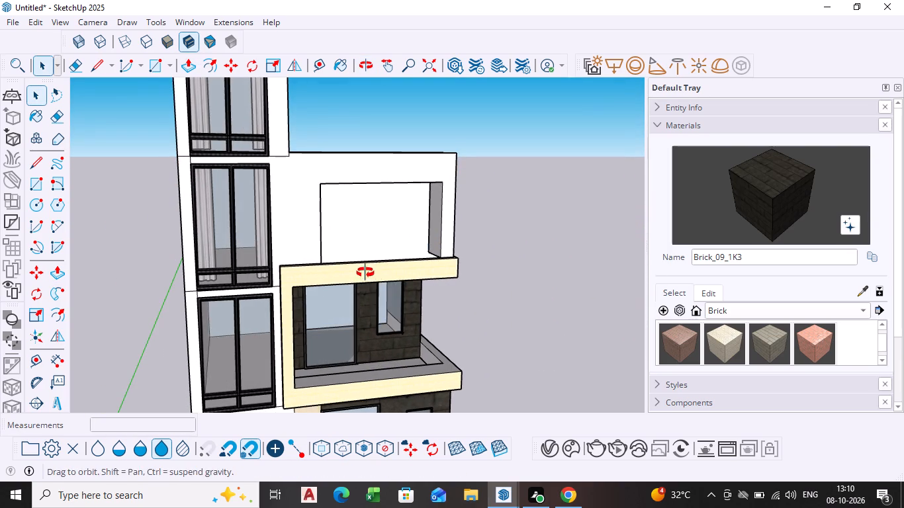
middle_drag(365, 273, 339, 261)
scroll(336, 259, down, 4)
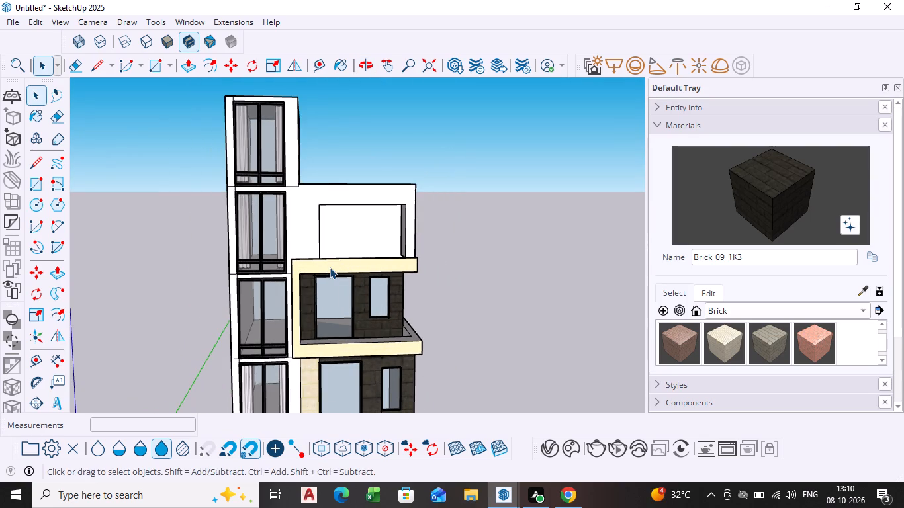
Inside the tower group, push the tower-side pier's inner face a few inches toward the window tower to widen the opening, and leave the group.
middle_drag(330, 267, 227, 307)
scroll(285, 237, up, 8)
triple_click(326, 237)
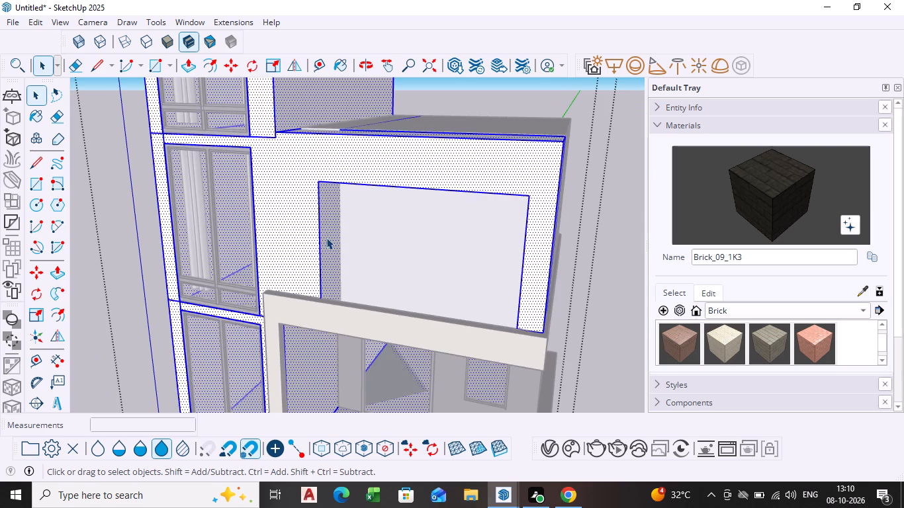
triple_click(326, 237)
double_click(326, 237)
double_click(326, 237)
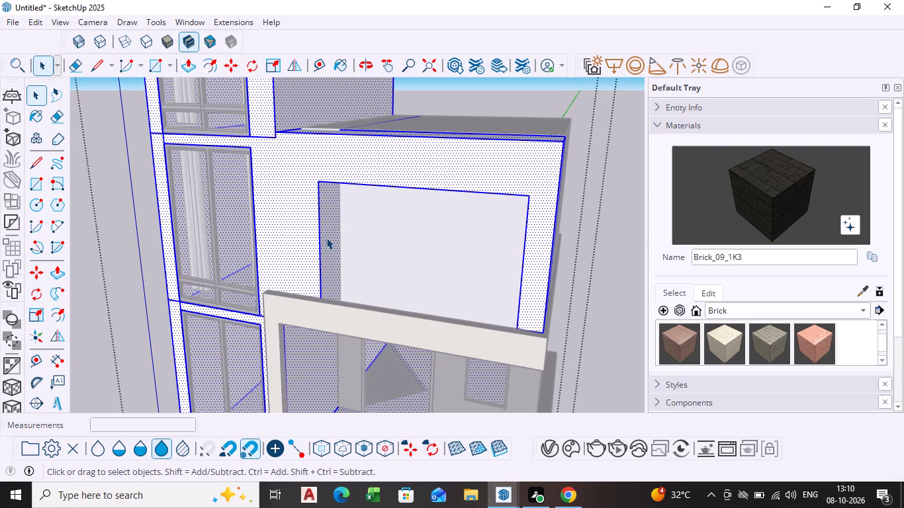
scroll(326, 237, up, 5)
middle_drag(326, 237, 288, 245)
click(317, 236)
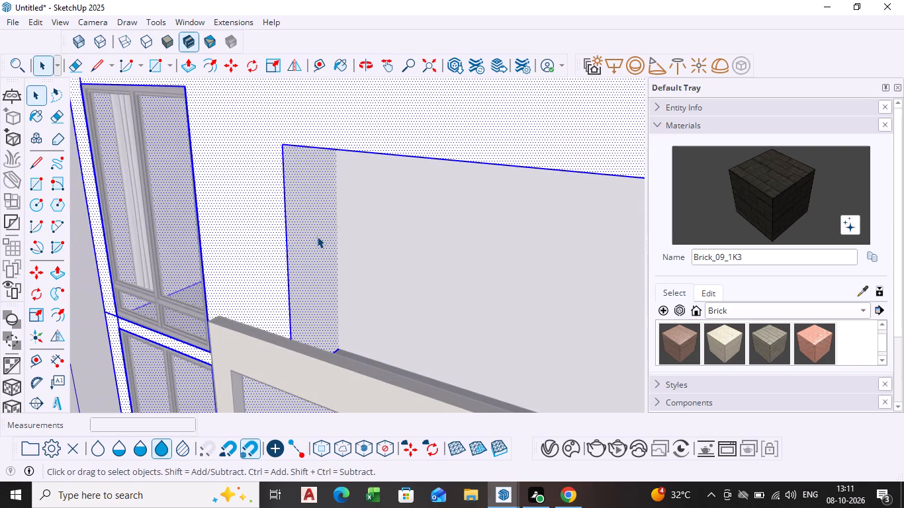
key(p)
click(316, 236)
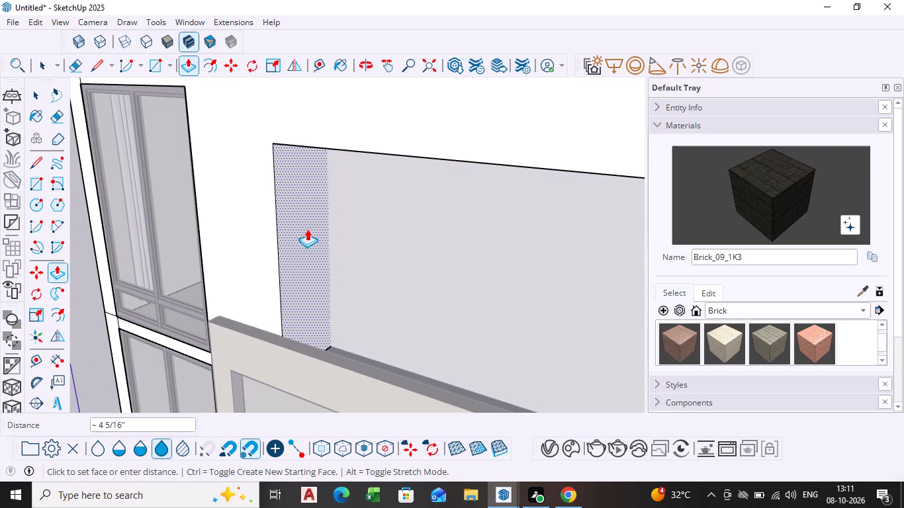
click(302, 226)
scroll(334, 280, down, 7)
middle_drag(341, 320, 406, 281)
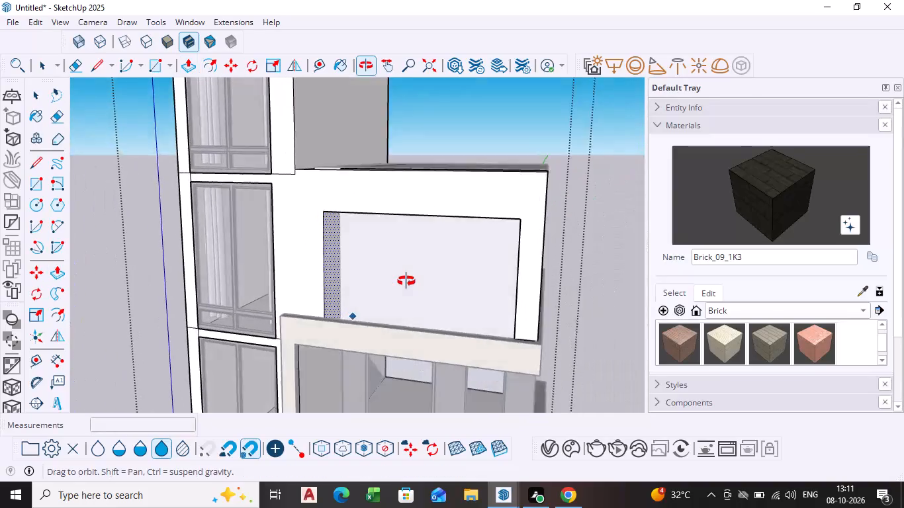
middle_drag(406, 281, 411, 281)
ctrl+scroll(411, 281, up, 1)
key(space)
click(608, 249)
scroll(551, 294, down, 6)
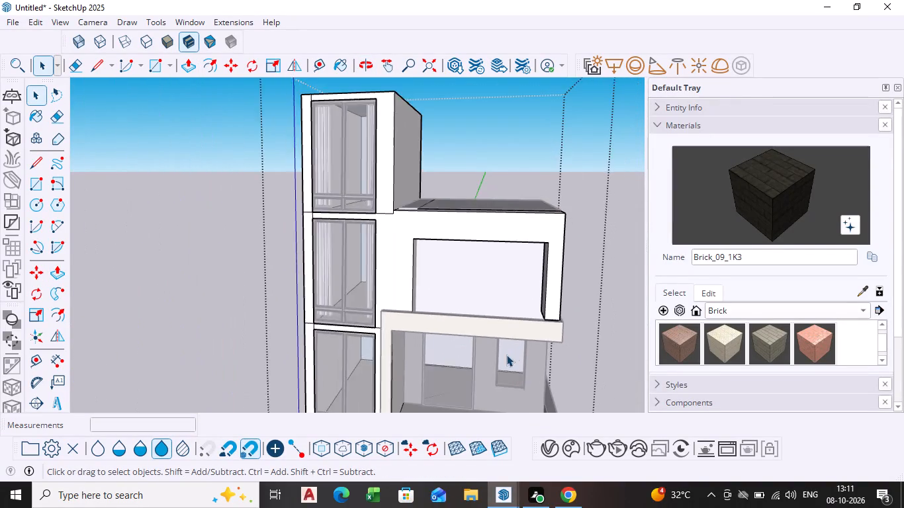
scroll(506, 355, down, 5)
middle_drag(504, 355, 486, 306)
click(608, 278)
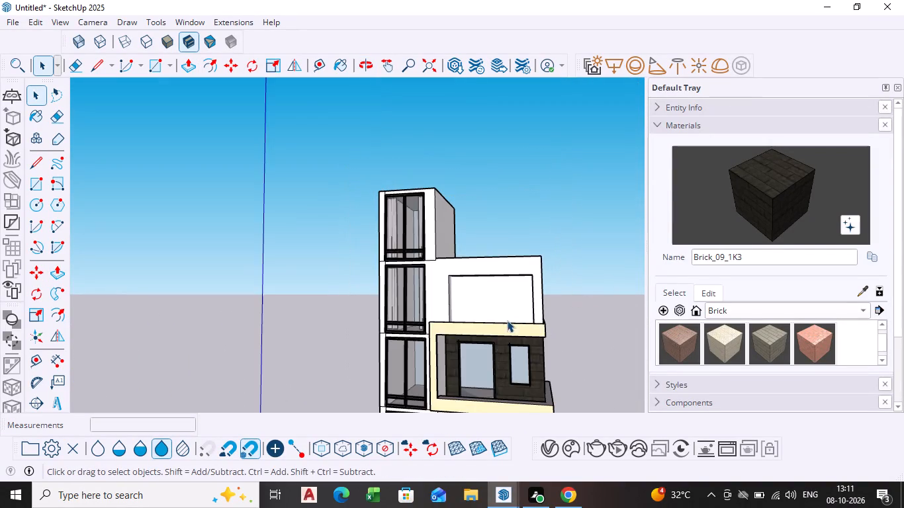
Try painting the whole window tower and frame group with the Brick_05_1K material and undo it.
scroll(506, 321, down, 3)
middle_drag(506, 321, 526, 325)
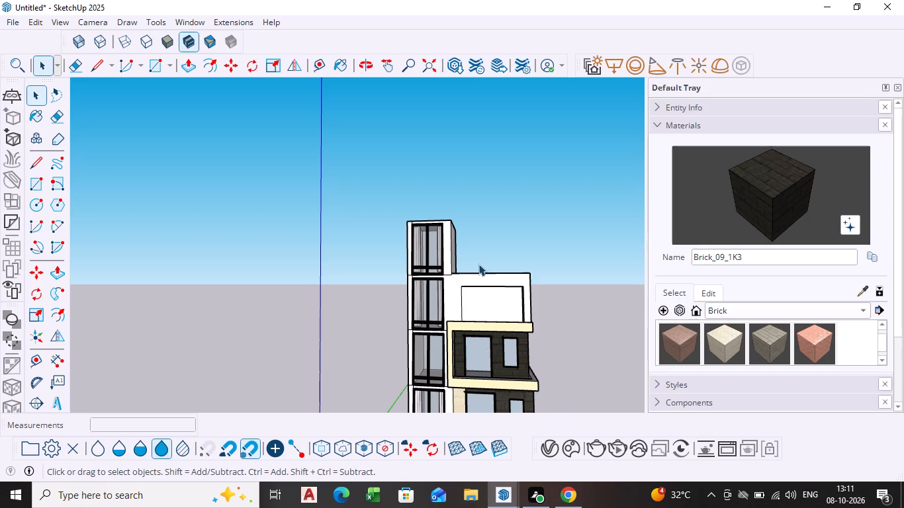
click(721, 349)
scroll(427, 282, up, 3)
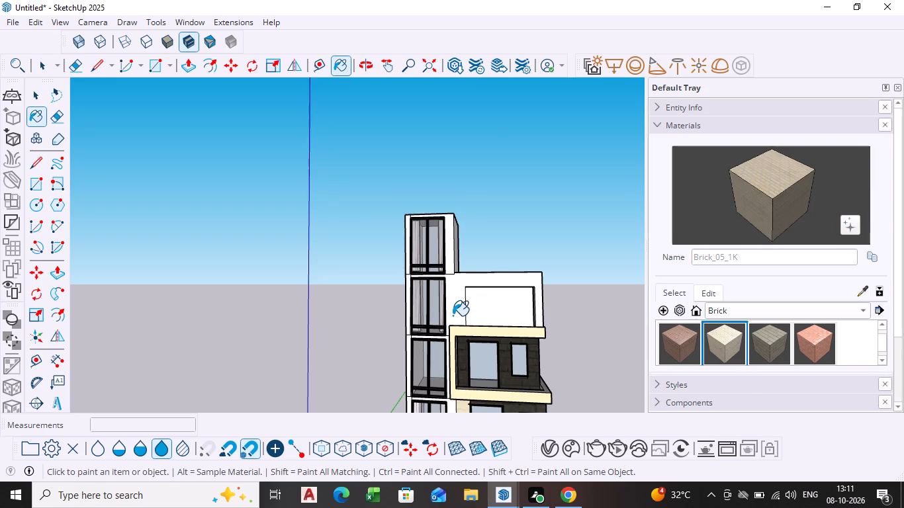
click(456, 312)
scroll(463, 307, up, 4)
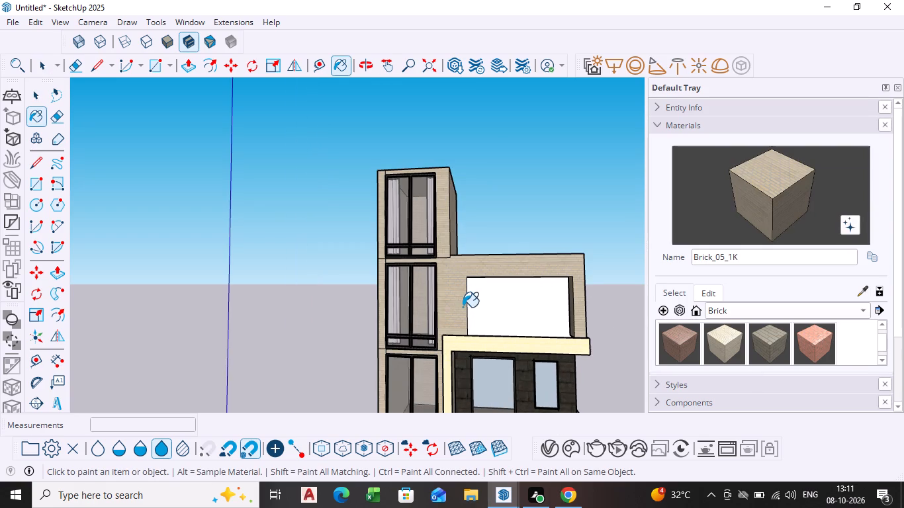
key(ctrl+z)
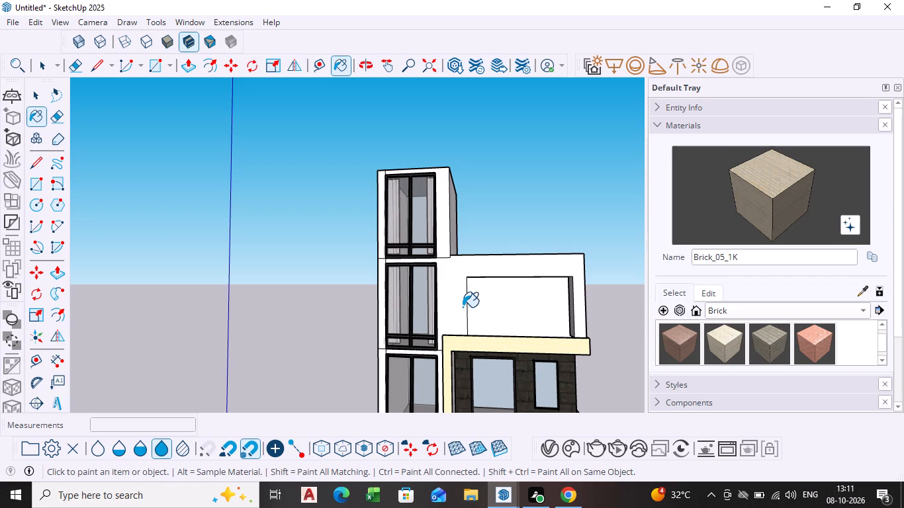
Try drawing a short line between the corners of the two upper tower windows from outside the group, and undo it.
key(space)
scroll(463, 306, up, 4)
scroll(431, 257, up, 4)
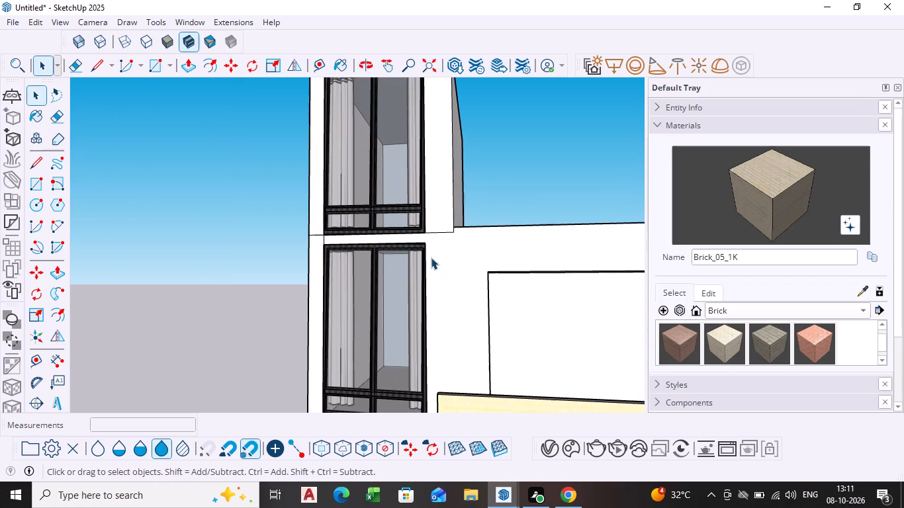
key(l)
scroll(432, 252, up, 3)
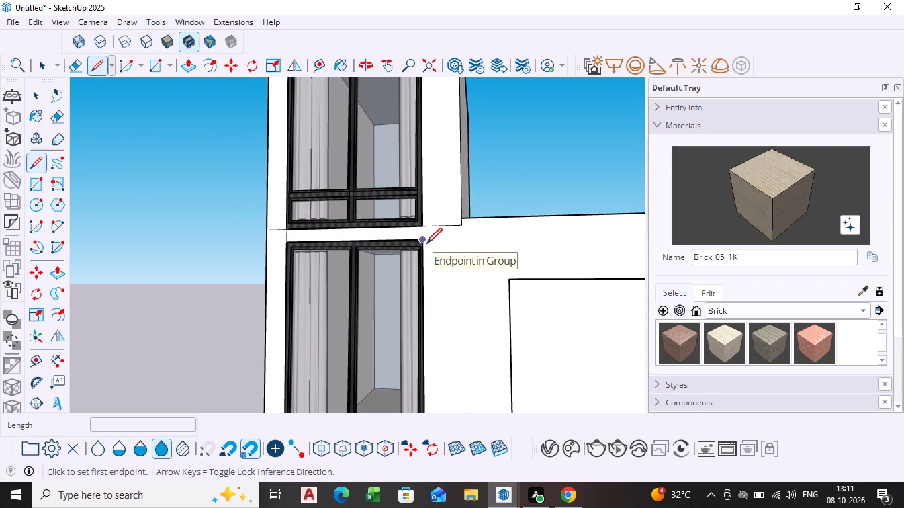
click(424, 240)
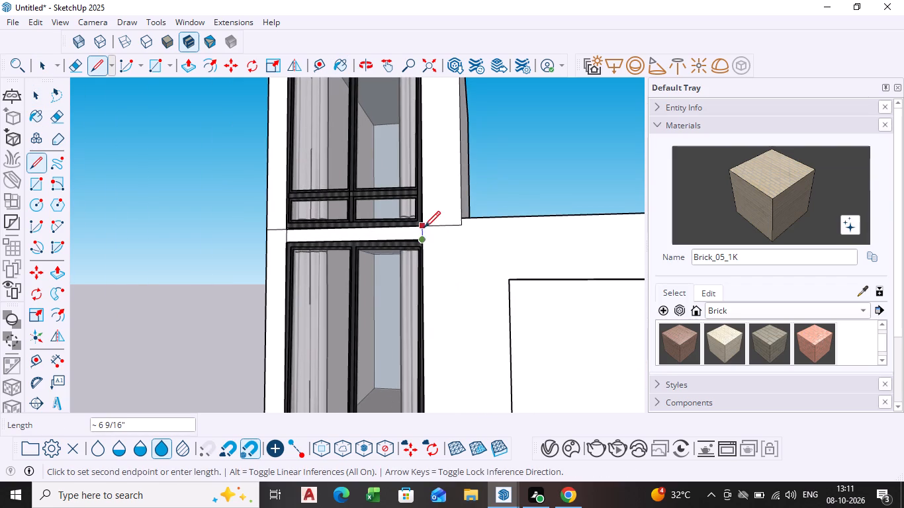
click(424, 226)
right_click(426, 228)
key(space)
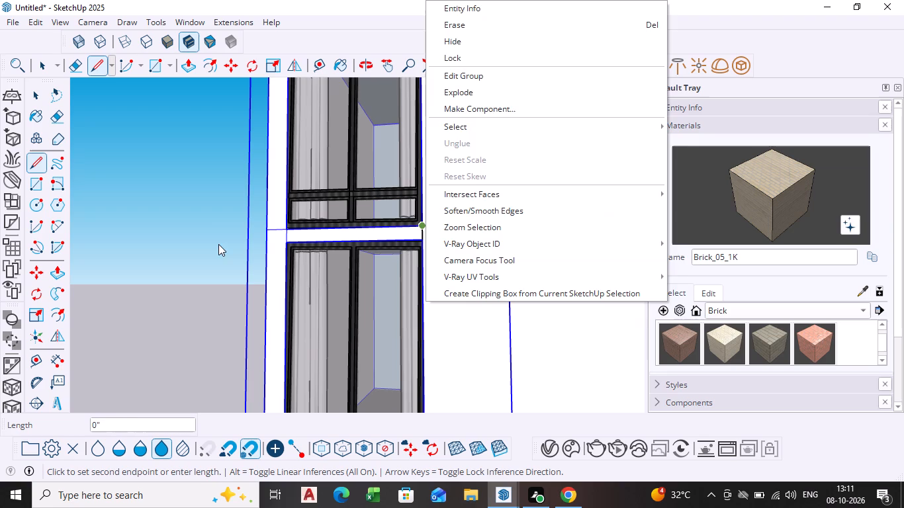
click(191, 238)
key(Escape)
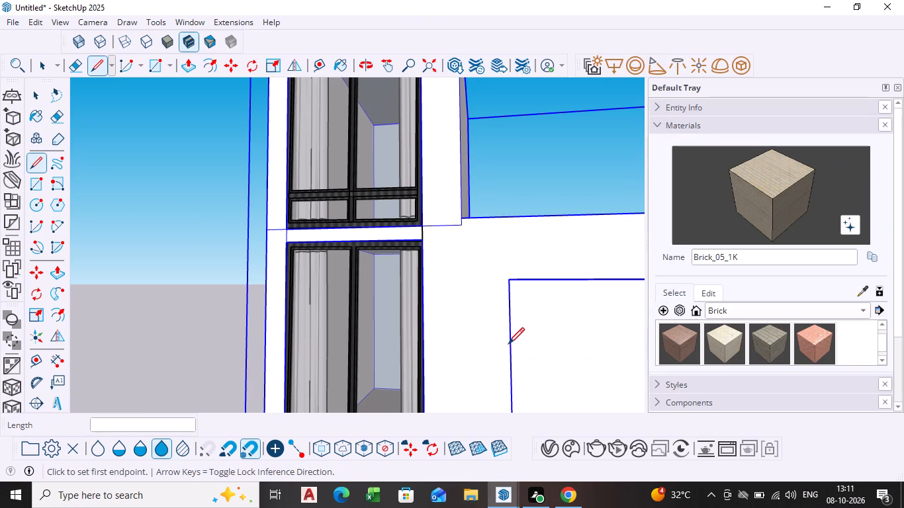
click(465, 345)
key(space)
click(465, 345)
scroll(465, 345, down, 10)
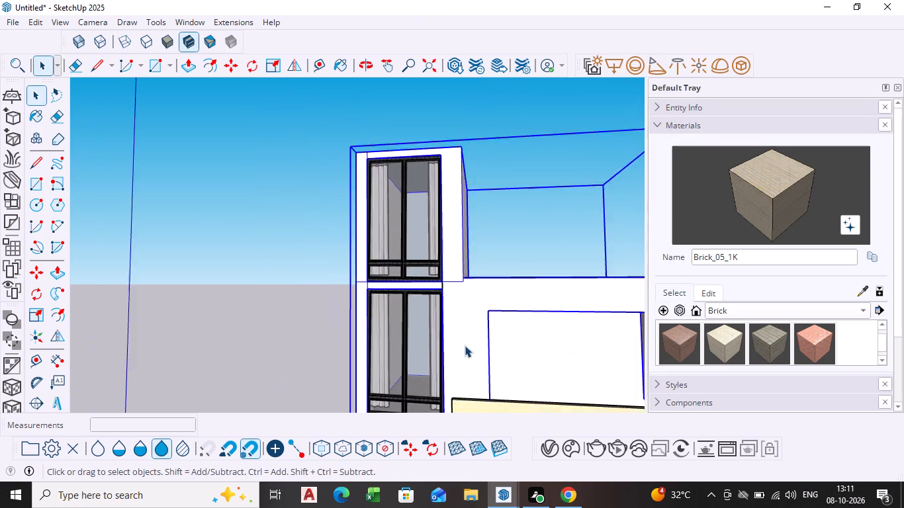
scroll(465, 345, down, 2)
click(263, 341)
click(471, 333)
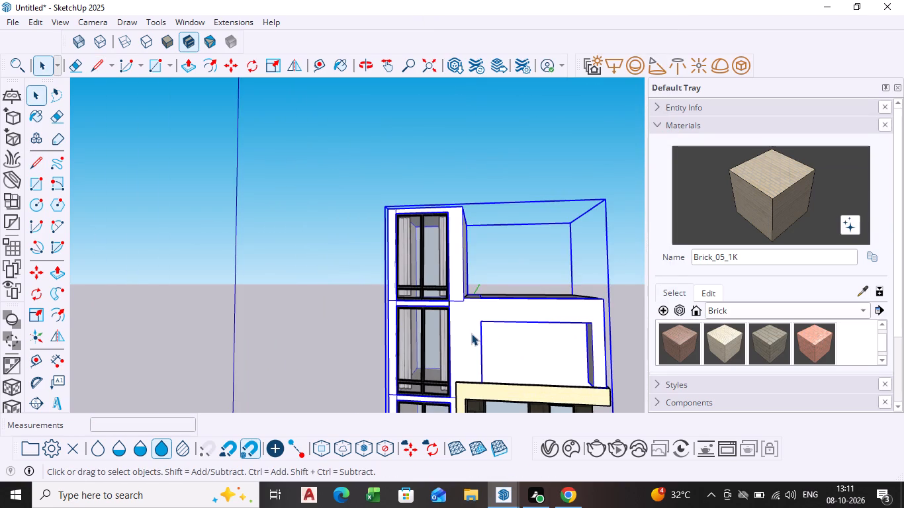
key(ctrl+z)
Inside the tower group, draw a short vertical line joining the lower window opening's top corner to the upper opening's bottom corner on the frame side.
scroll(408, 316, up, 3)
triple_click(490, 327)
double_click(490, 327)
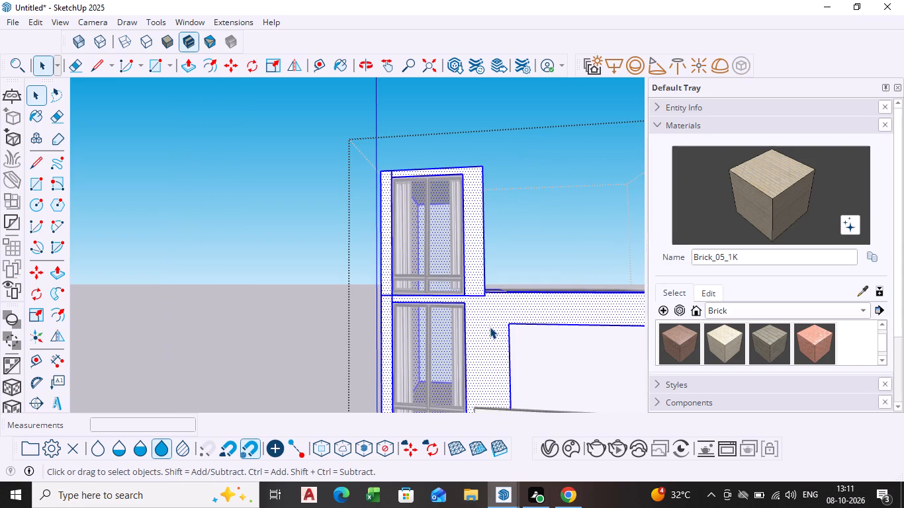
key(l)
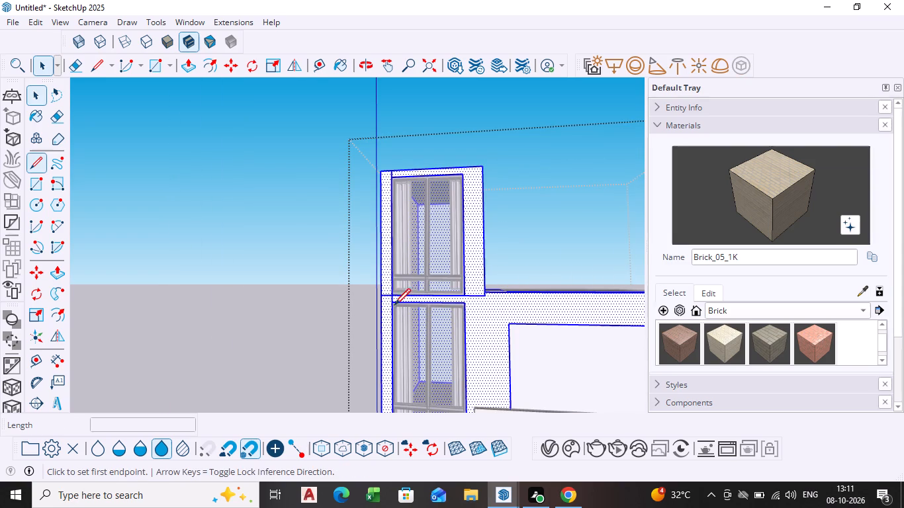
scroll(430, 299, up, 5)
click(474, 308)
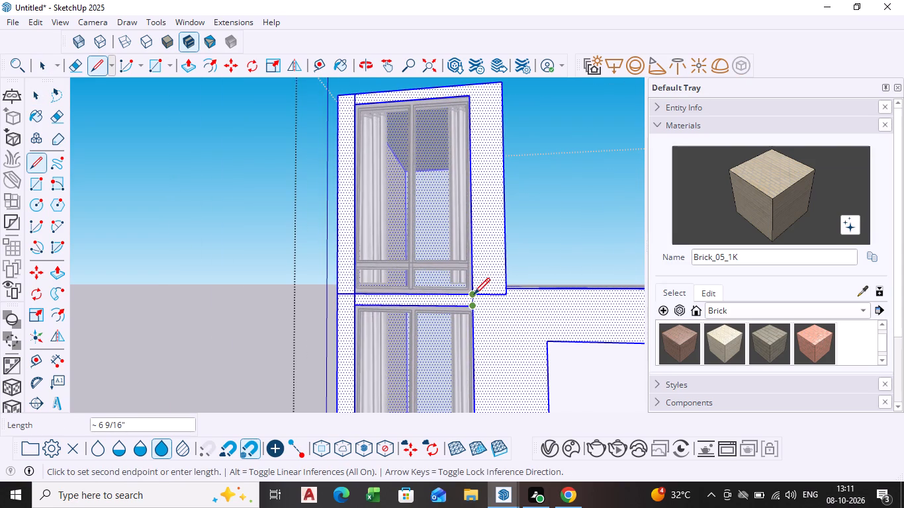
scroll(473, 296, up, 4)
click(473, 296)
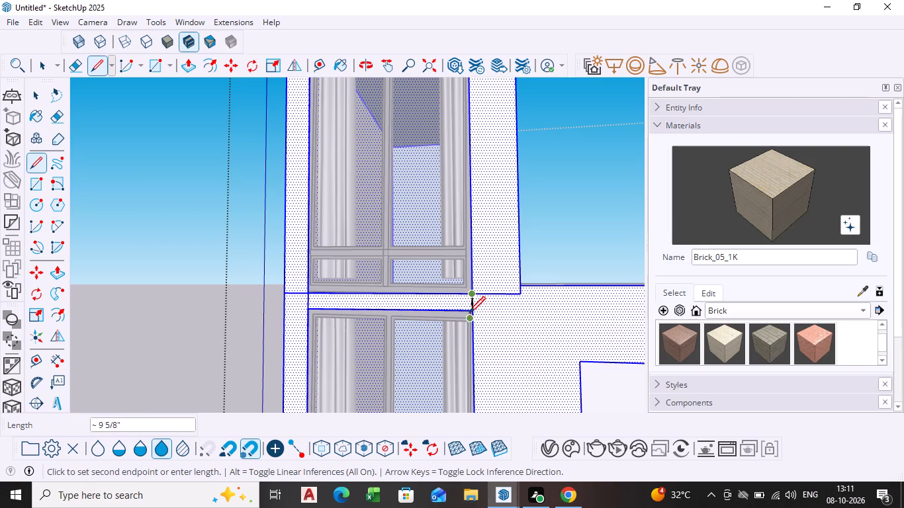
key(Escape)
scroll(525, 299, up, 8)
key(ctrl+z)
scroll(445, 319, up, 2)
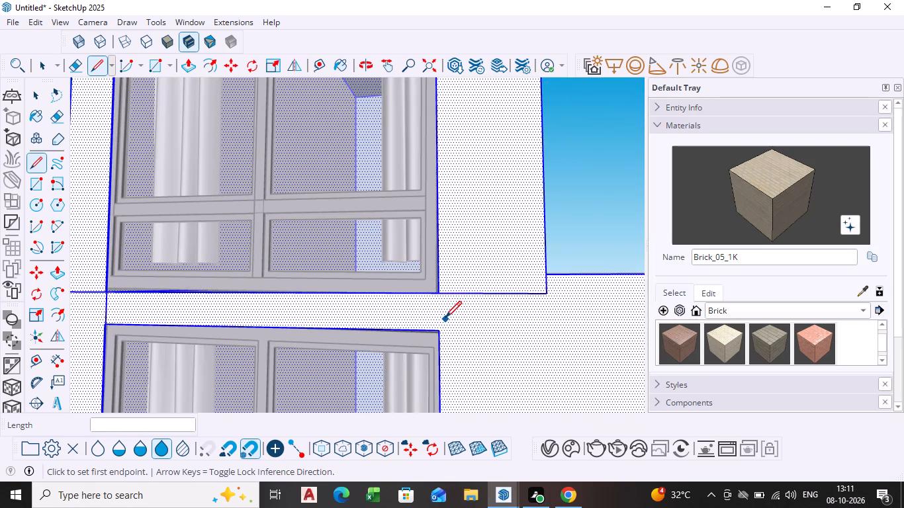
scroll(445, 319, up, 1)
click(436, 336)
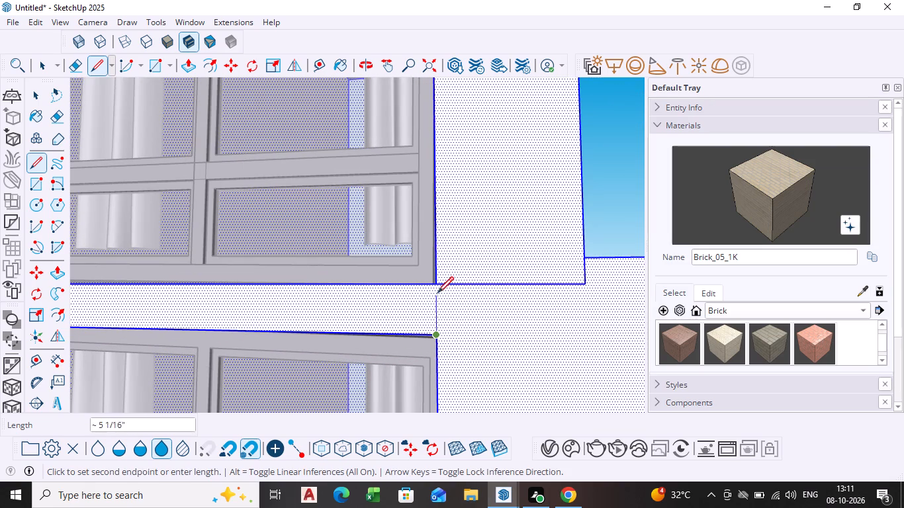
click(435, 285)
key(space)
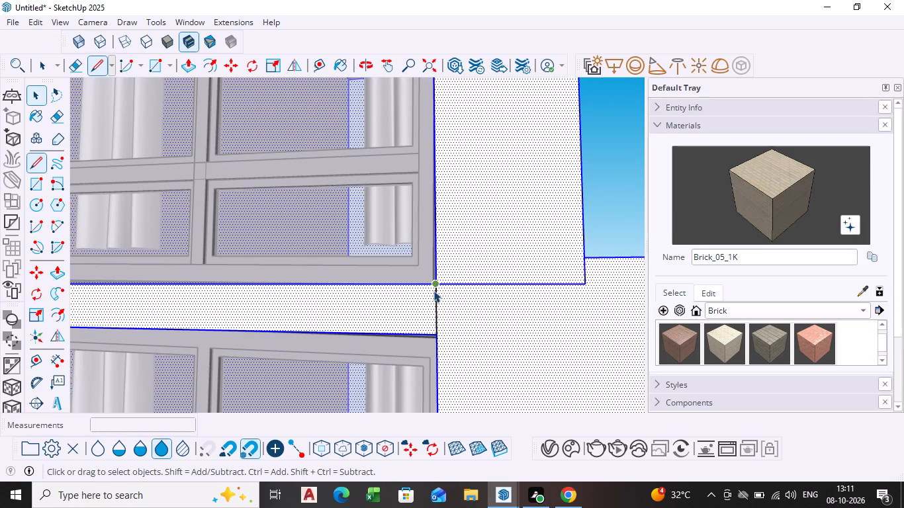
click(391, 317)
click(502, 324)
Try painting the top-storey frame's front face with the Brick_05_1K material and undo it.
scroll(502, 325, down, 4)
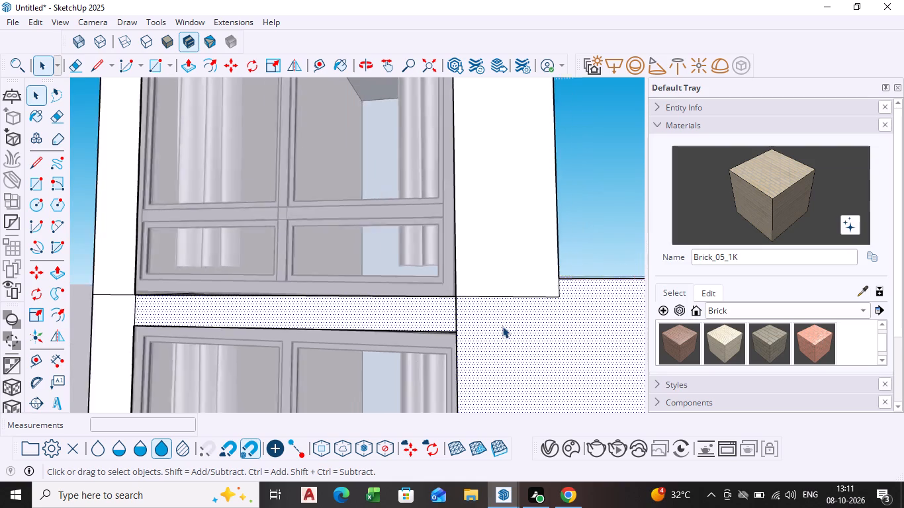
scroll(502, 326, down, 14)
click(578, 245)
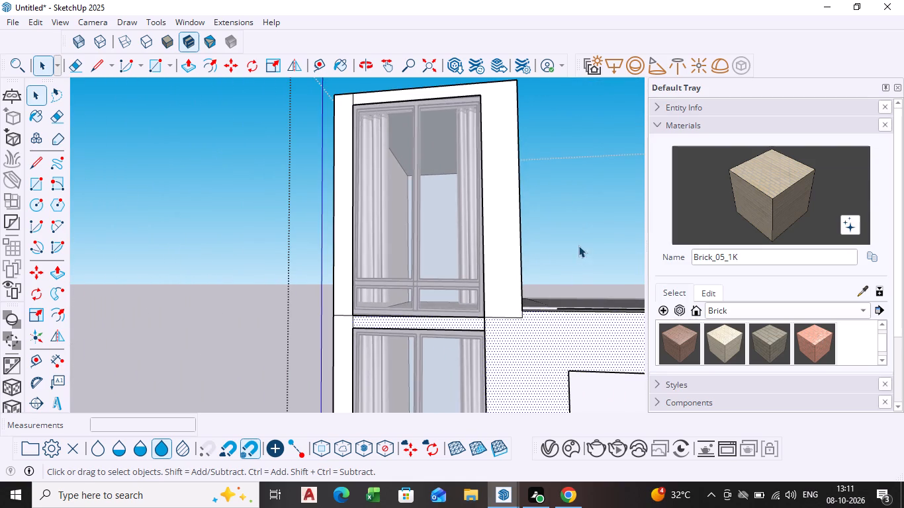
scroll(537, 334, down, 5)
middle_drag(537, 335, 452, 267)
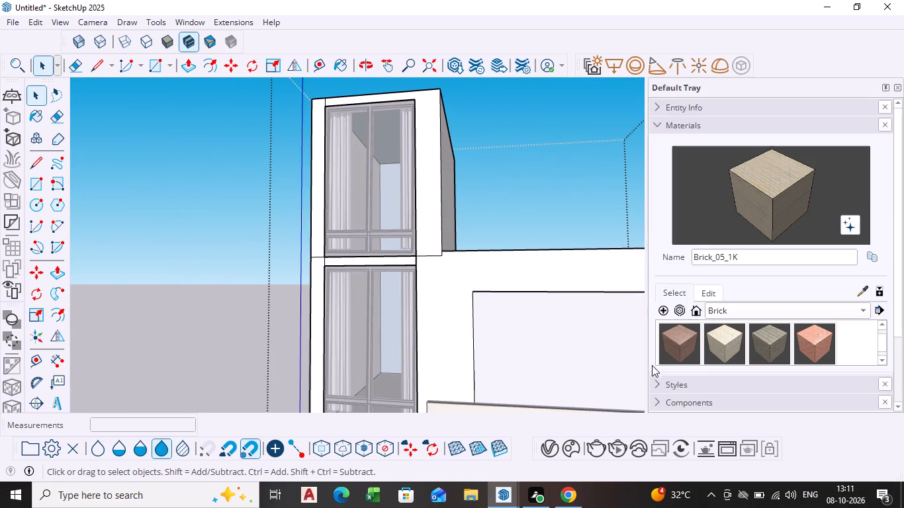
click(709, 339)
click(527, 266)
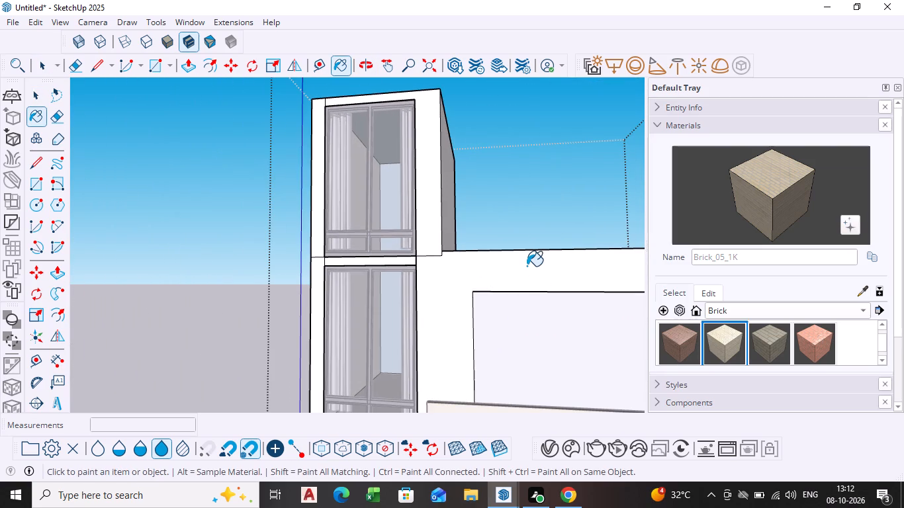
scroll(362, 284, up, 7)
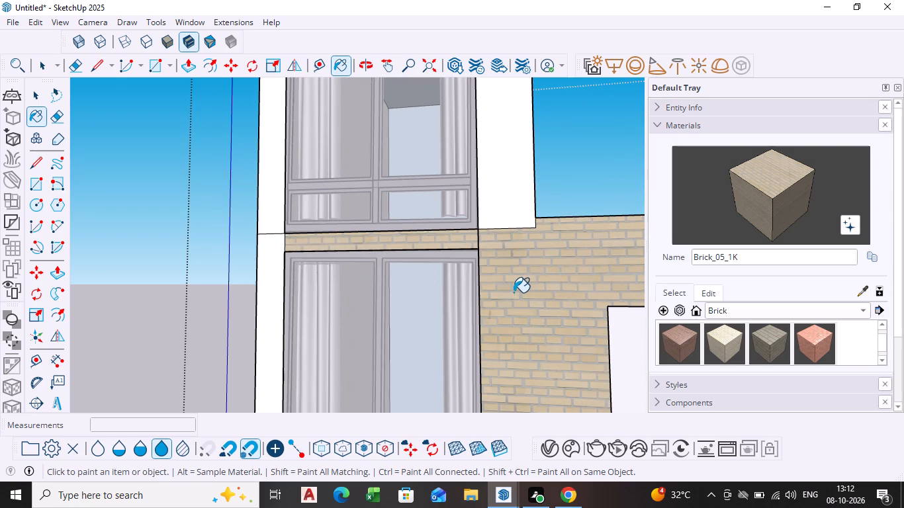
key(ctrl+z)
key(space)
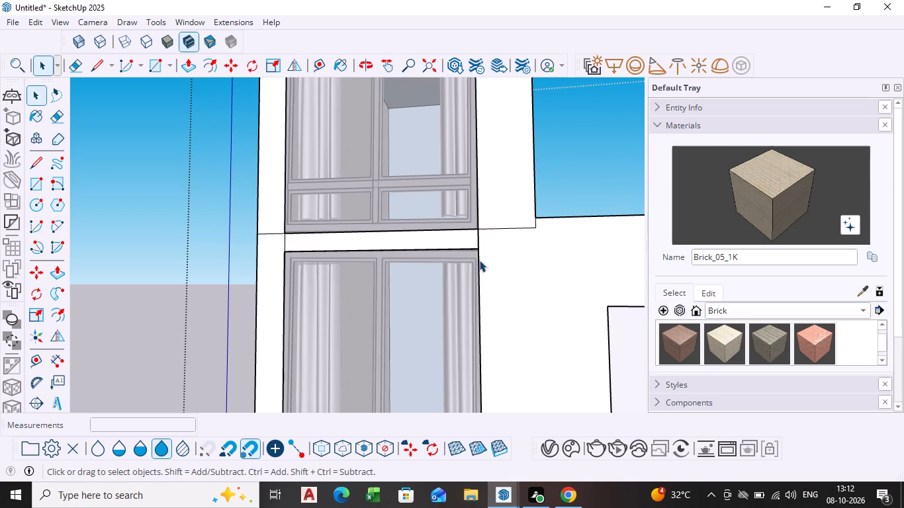
Examine the wall corner between the two upper tower windows up close, and leave the group.
scroll(479, 259, up, 16)
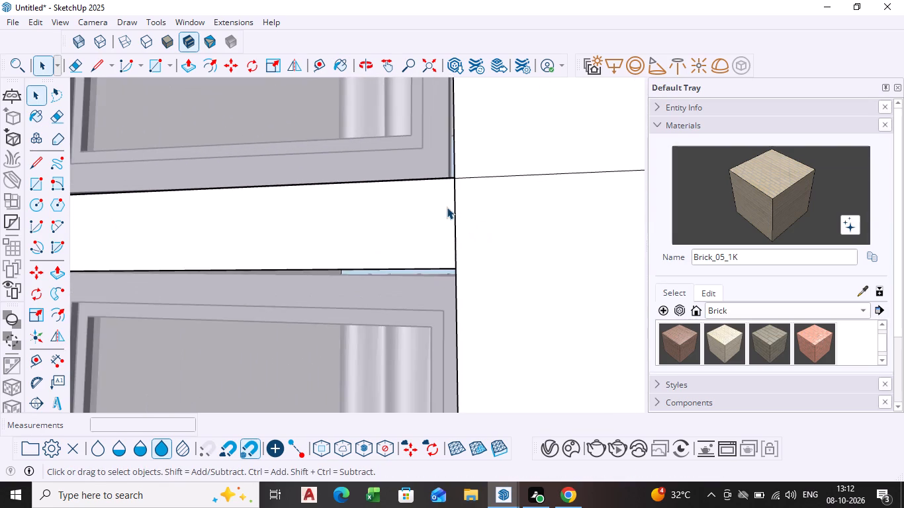
scroll(447, 207, up, 8)
scroll(446, 208, down, 16)
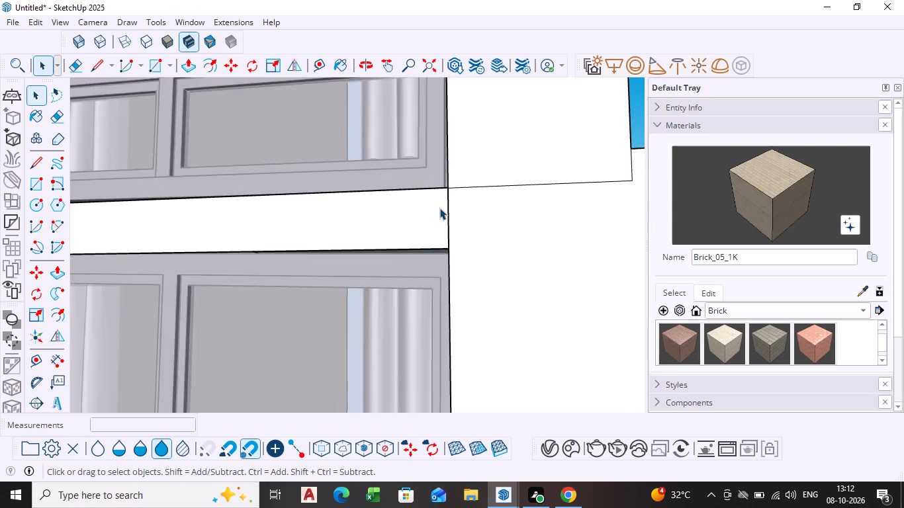
scroll(439, 208, down, 18)
scroll(478, 210, down, 6)
click(276, 235)
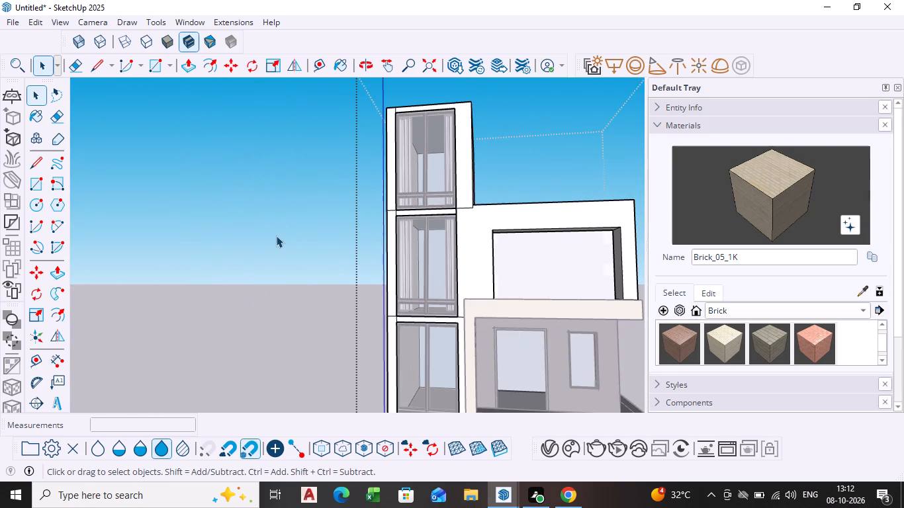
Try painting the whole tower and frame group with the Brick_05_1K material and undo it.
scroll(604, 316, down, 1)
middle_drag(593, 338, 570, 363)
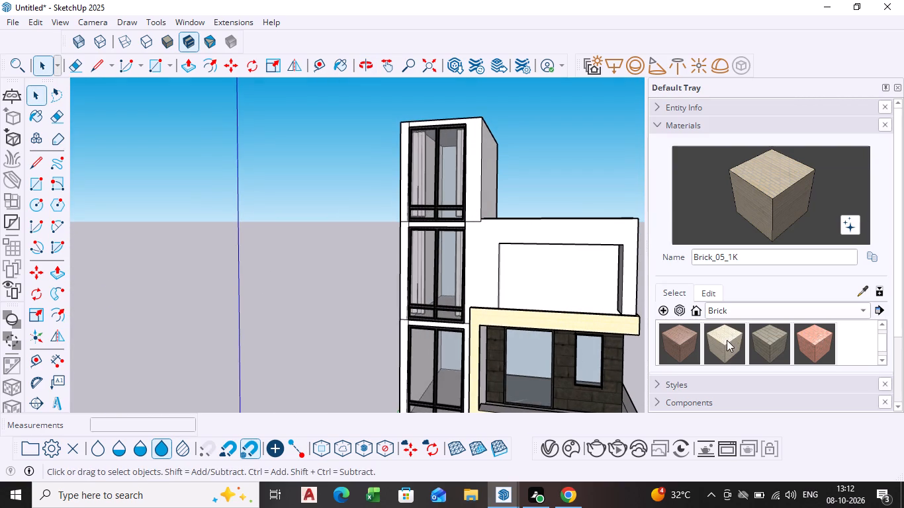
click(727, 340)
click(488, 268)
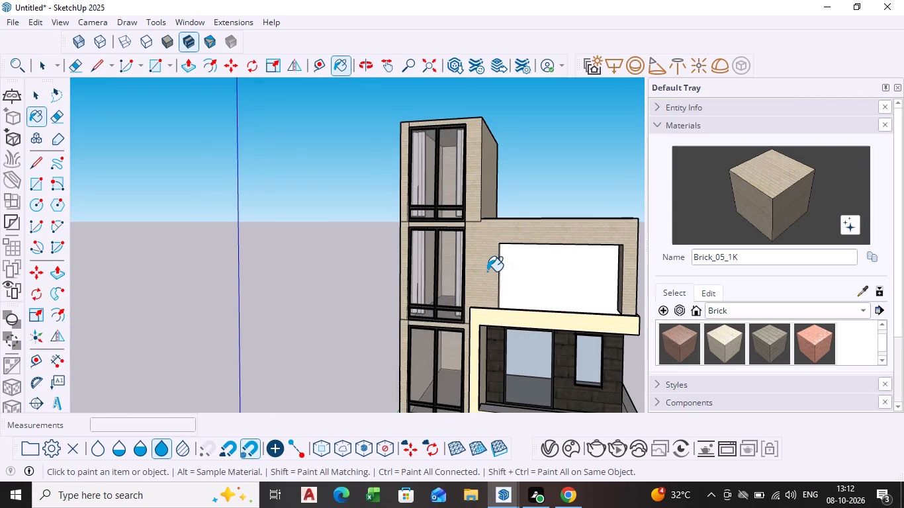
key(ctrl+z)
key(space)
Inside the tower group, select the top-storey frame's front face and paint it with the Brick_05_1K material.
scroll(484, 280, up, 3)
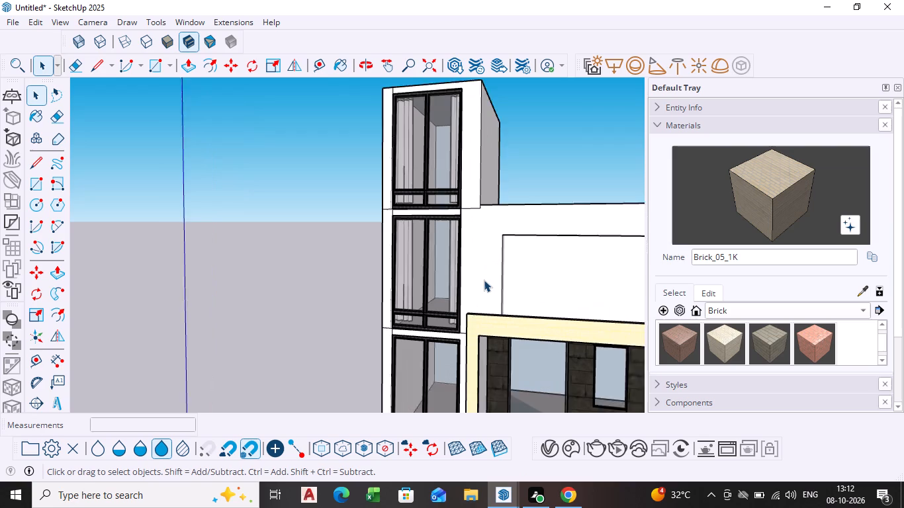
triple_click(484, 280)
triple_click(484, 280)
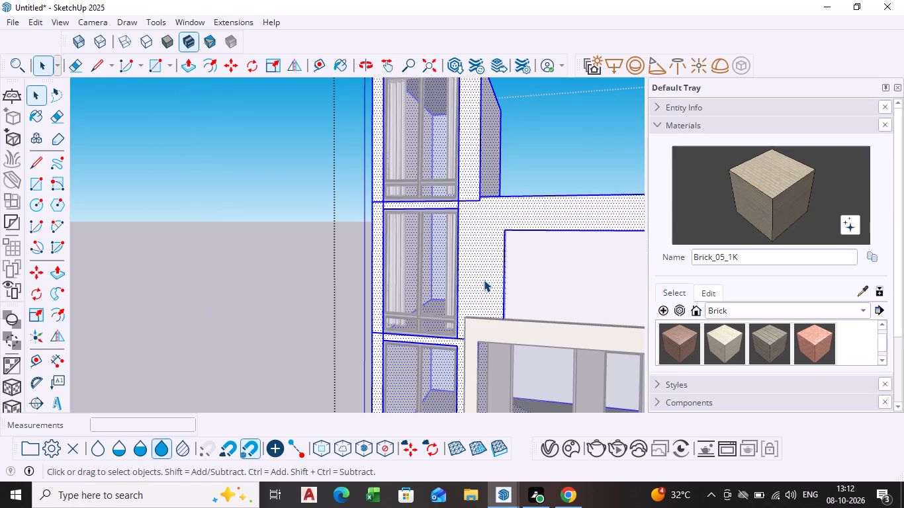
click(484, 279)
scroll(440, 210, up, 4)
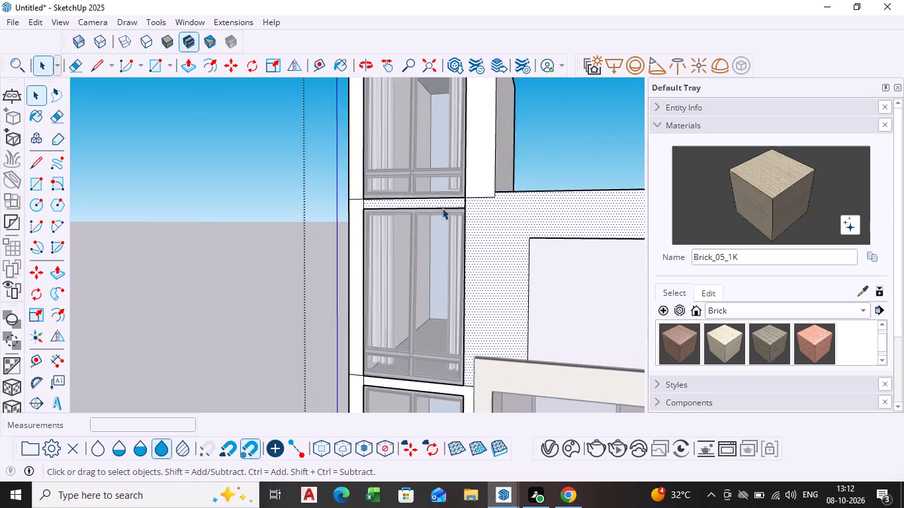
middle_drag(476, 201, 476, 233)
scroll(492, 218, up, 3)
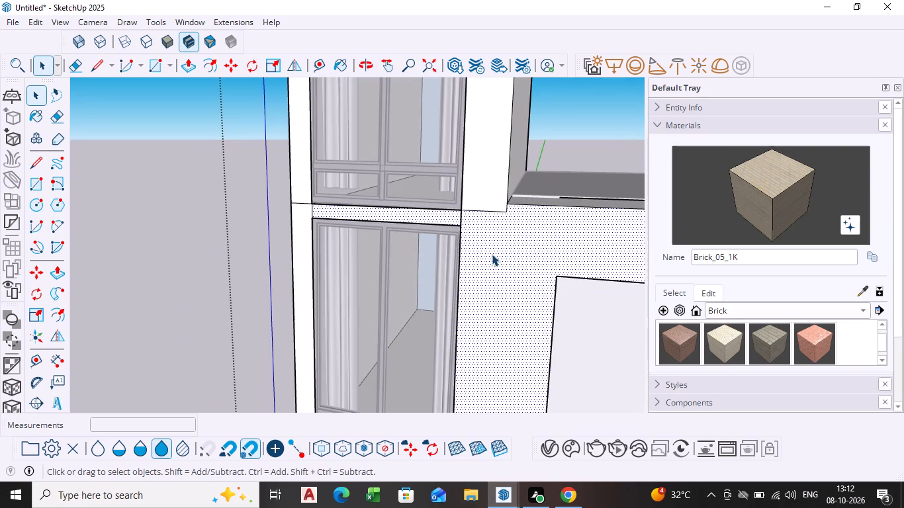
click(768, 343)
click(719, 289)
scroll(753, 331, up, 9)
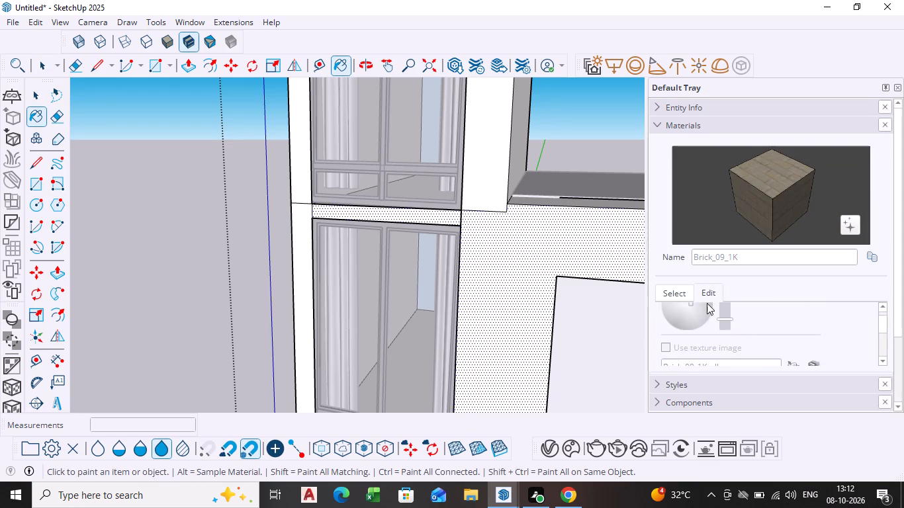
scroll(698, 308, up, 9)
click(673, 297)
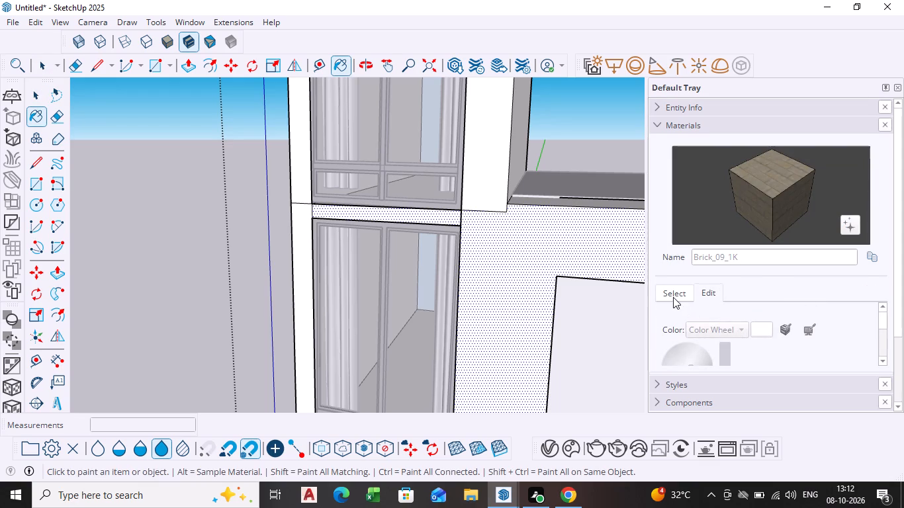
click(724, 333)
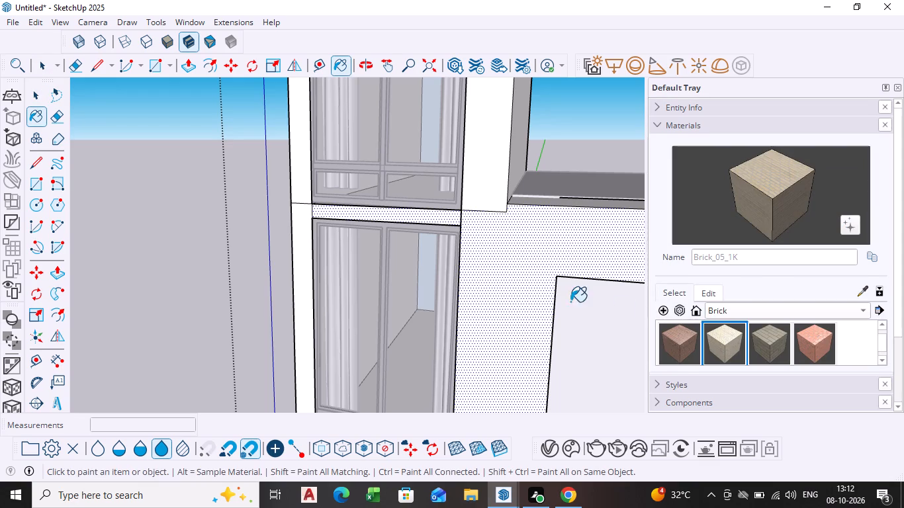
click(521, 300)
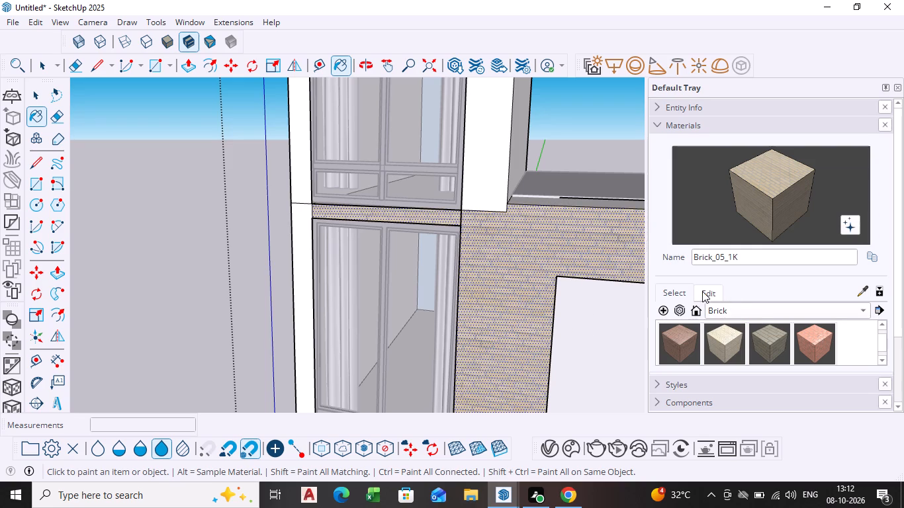
Repaint the frame's front face with the Brick_09_1K material.
click(753, 344)
click(765, 344)
click(521, 299)
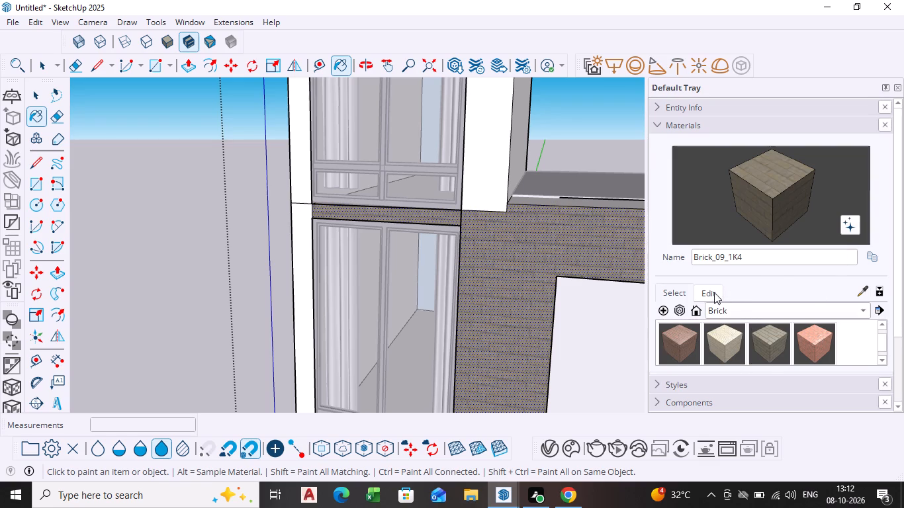
Edit the colour brightness of the brick material on the frame's front face, lightening it to a pale beige.
click(702, 286)
scroll(716, 331, down, 2)
scroll(716, 331, up, 2)
click(723, 347)
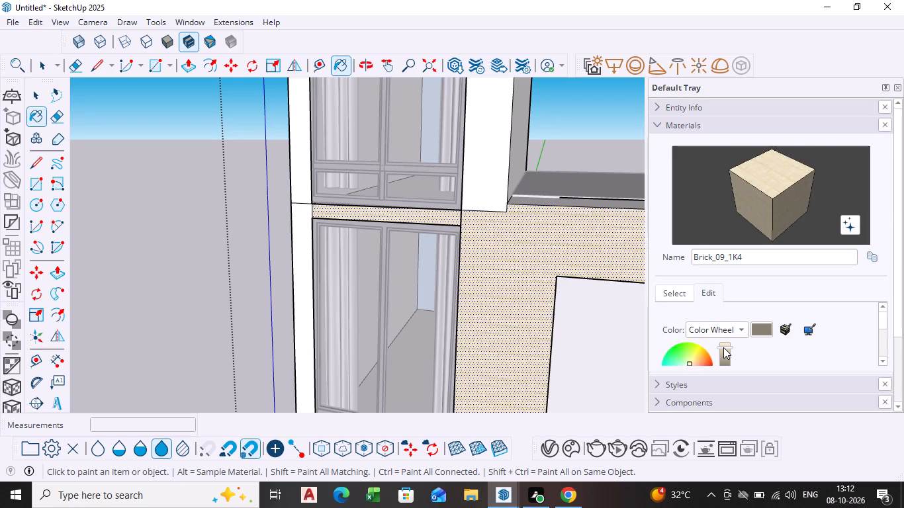
Fine-tune the light cream brightness of the front frame wall's Brick_09_1K4 material and clear the selection.
click(725, 345)
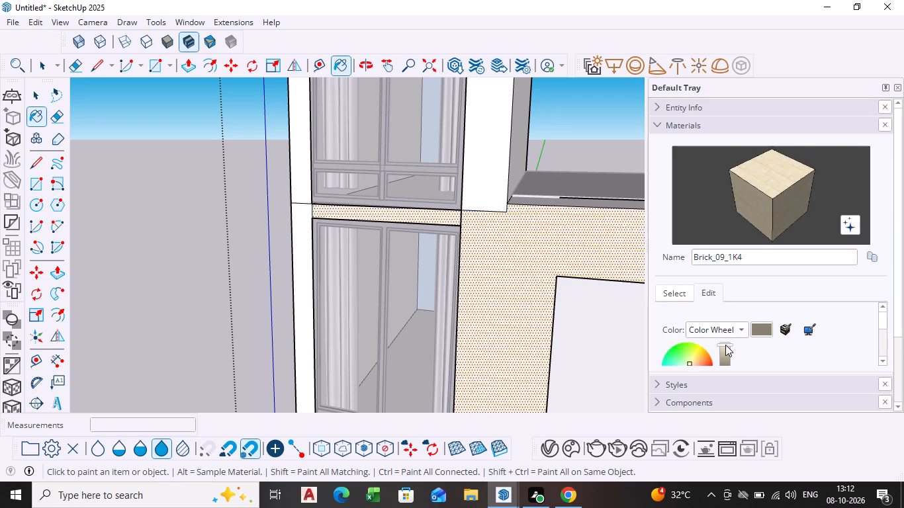
click(725, 347)
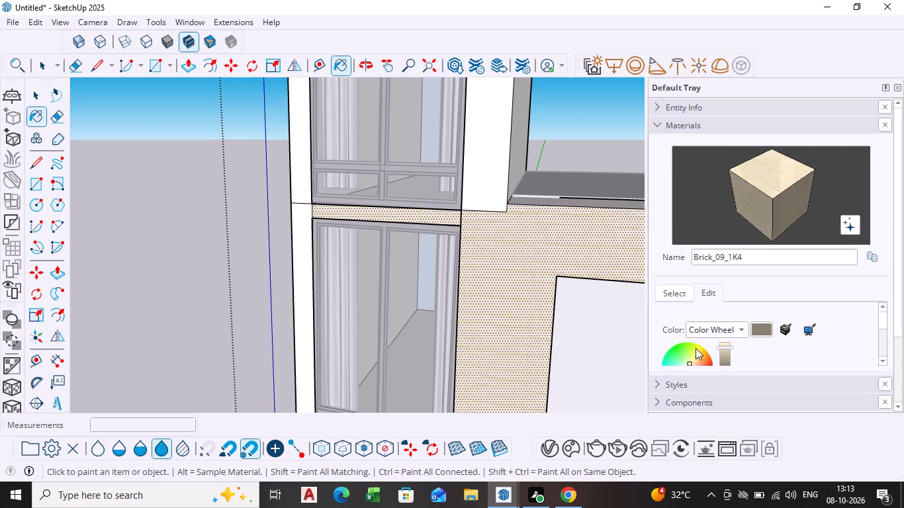
scroll(696, 348, down, 2)
scroll(696, 348, up, 2)
scroll(723, 349, down, 1)
click(721, 345)
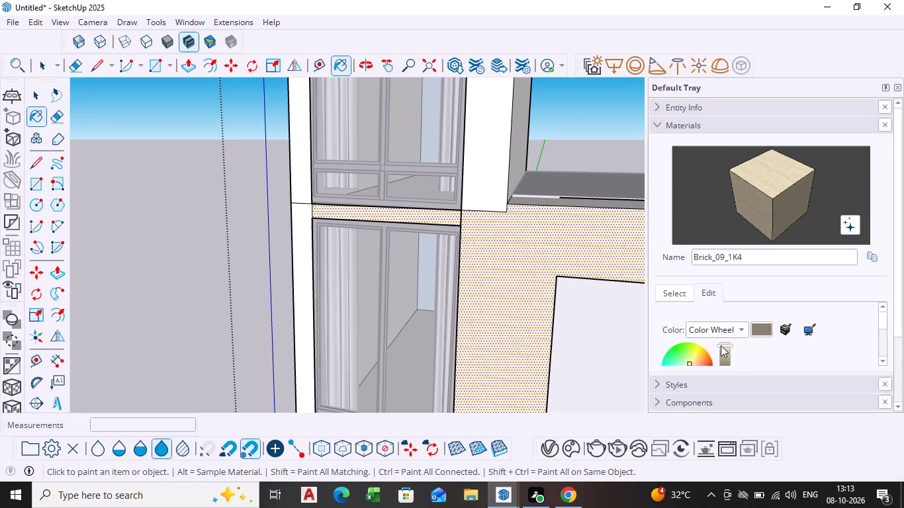
key(space)
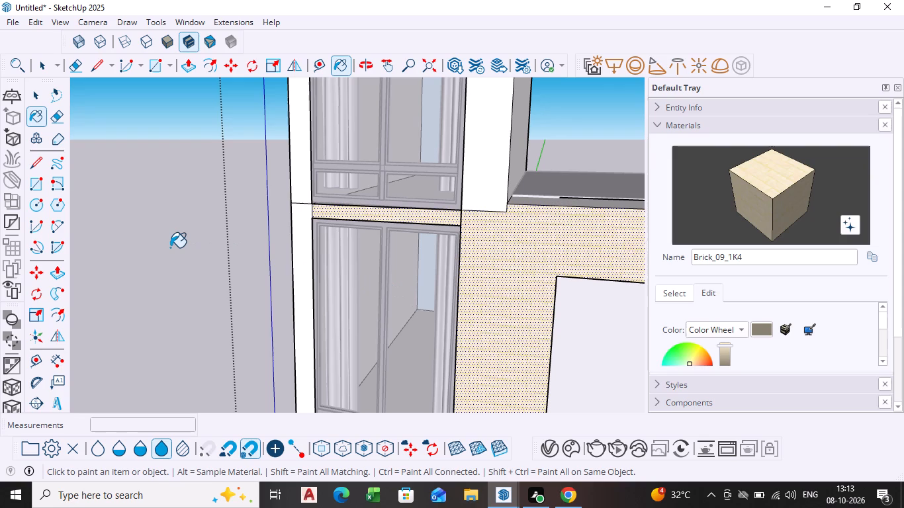
key(Escape)
key(space)
click(170, 247)
click(169, 249)
scroll(169, 249, down, 7)
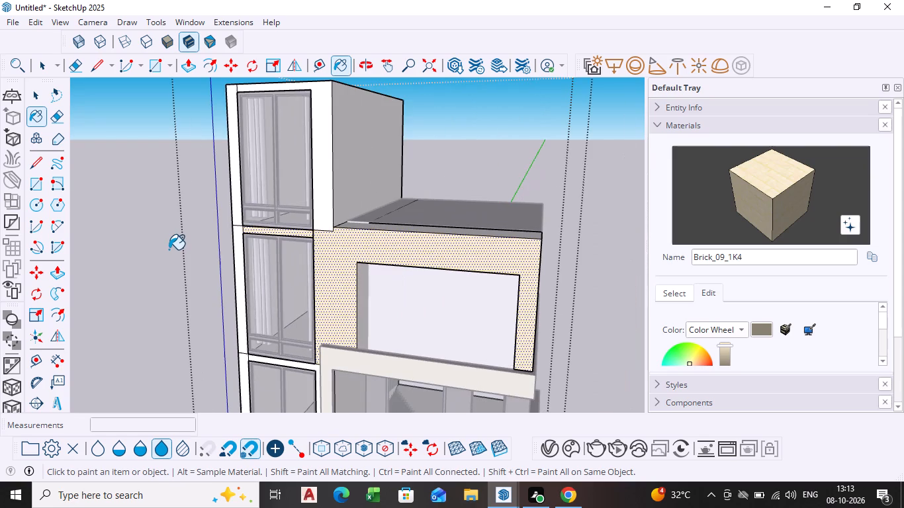
key(space)
click(576, 253)
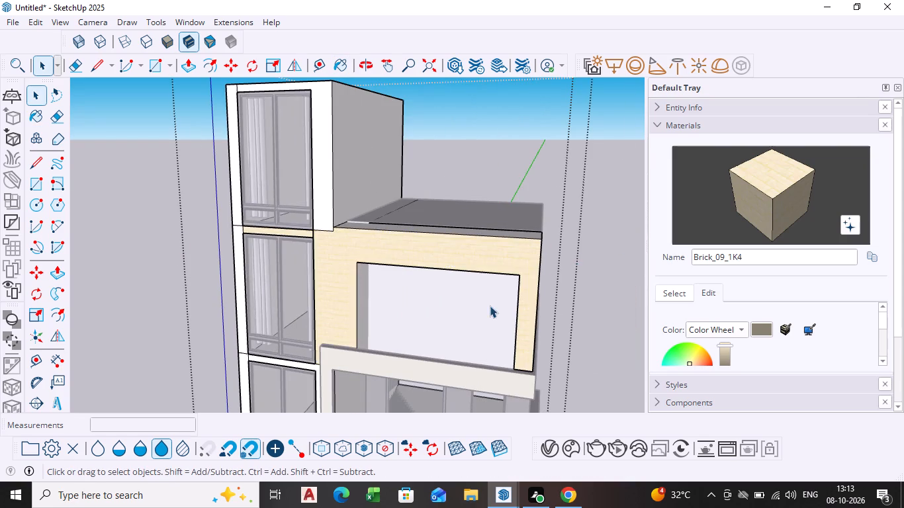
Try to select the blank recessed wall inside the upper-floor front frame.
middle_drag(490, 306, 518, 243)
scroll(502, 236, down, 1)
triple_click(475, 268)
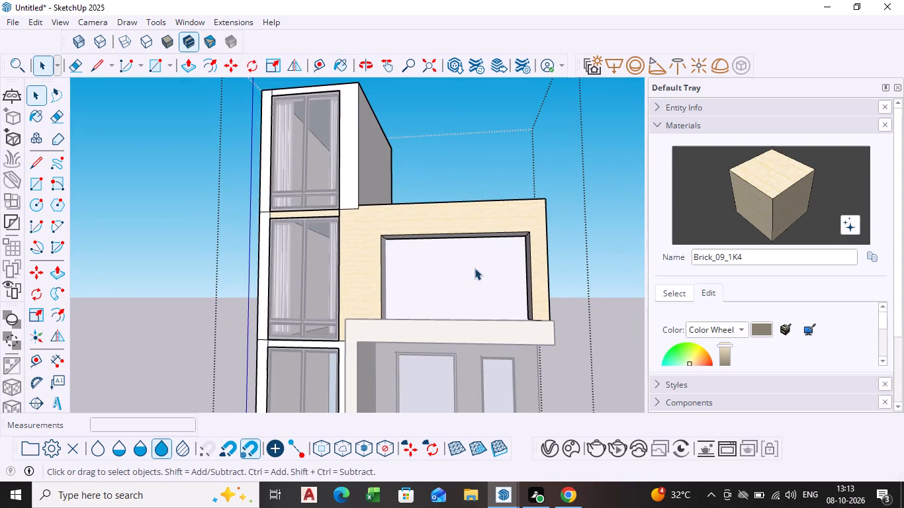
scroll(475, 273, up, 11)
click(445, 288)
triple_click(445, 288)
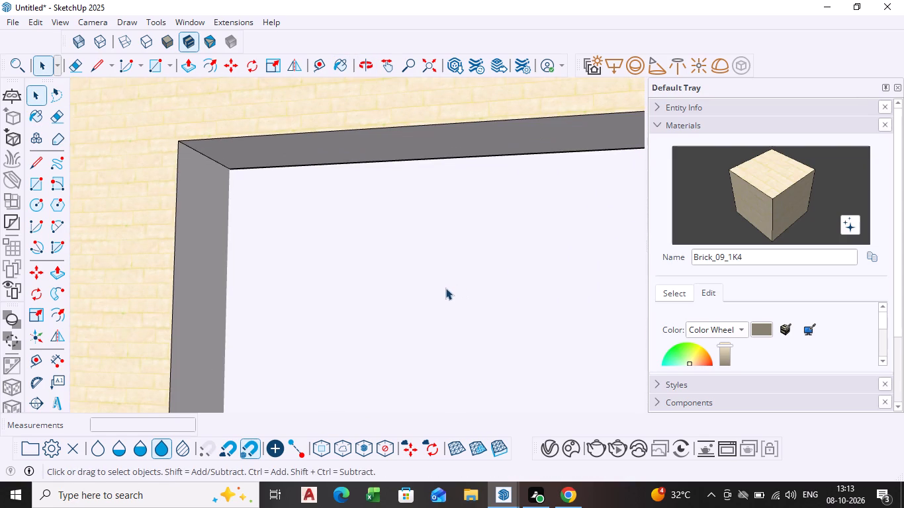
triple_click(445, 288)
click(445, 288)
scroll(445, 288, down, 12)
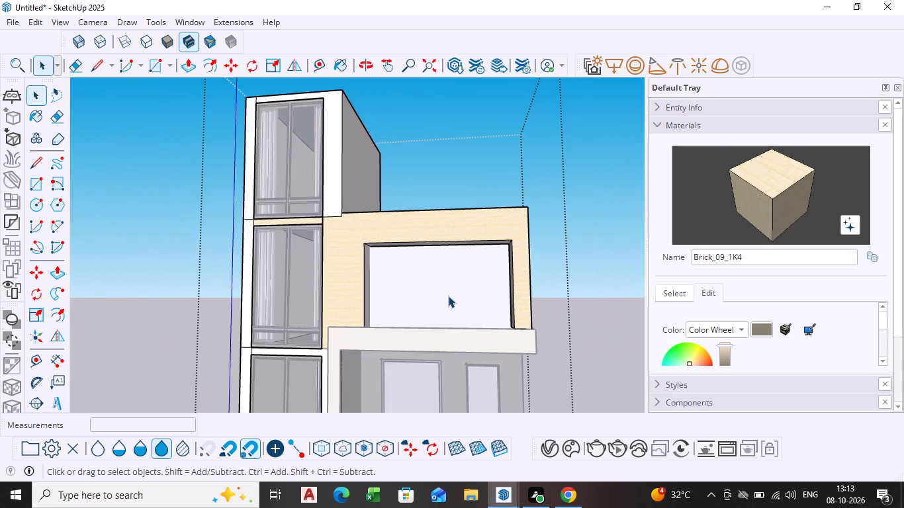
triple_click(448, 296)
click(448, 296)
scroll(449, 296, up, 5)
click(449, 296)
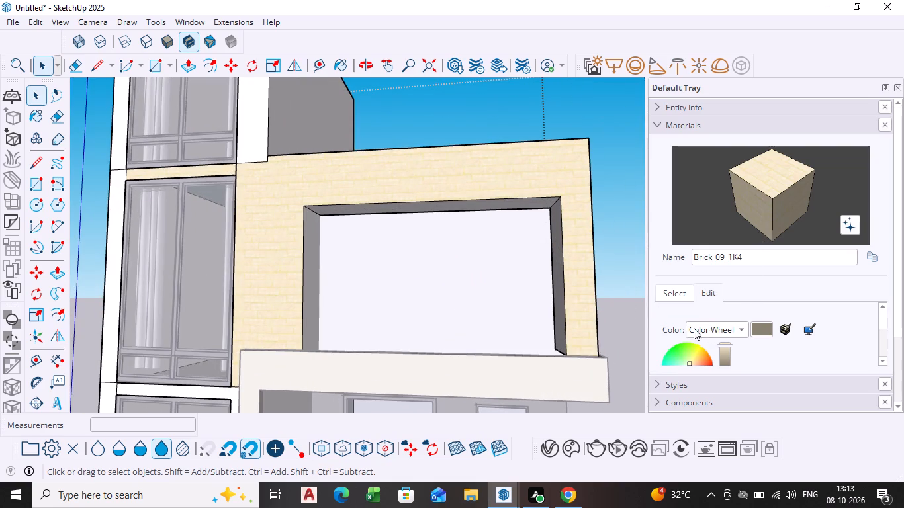
Pick the Brick_09_1K material from the Brick collection and try to paint the recessed upper-floor wall with it.
click(683, 294)
click(766, 331)
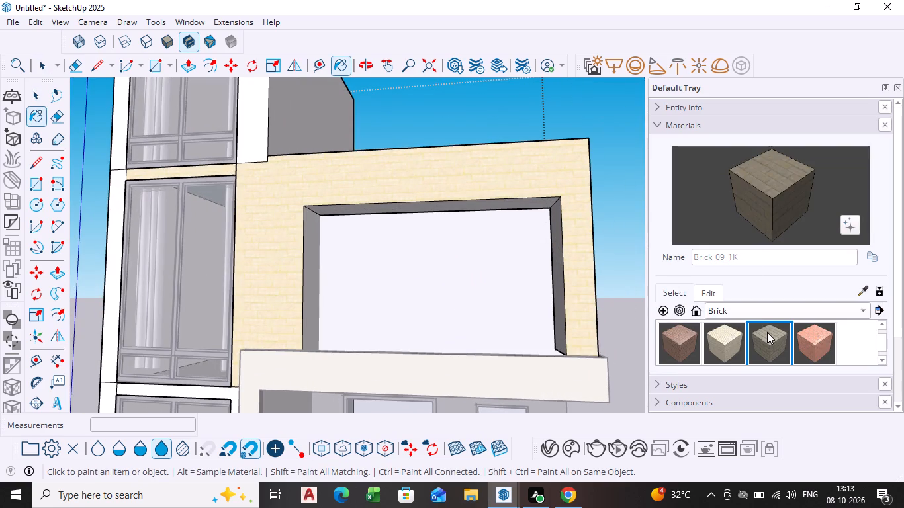
click(706, 291)
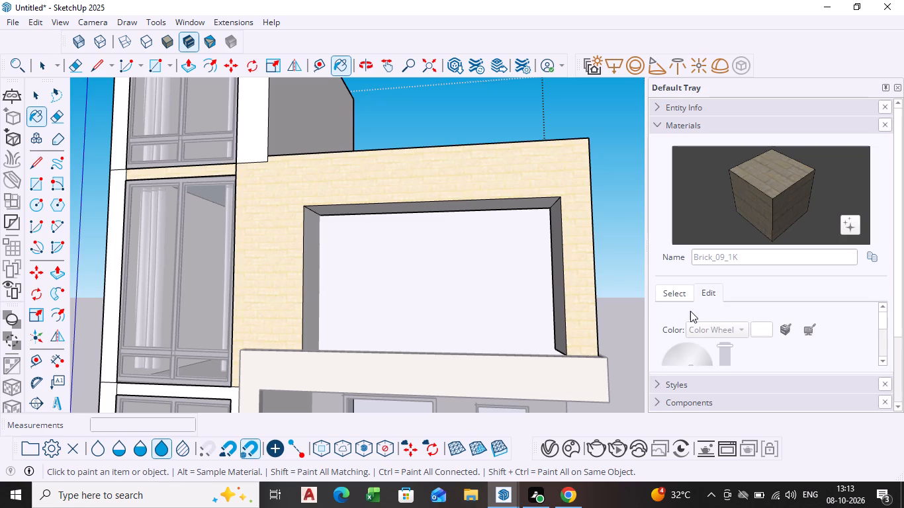
click(678, 296)
click(766, 351)
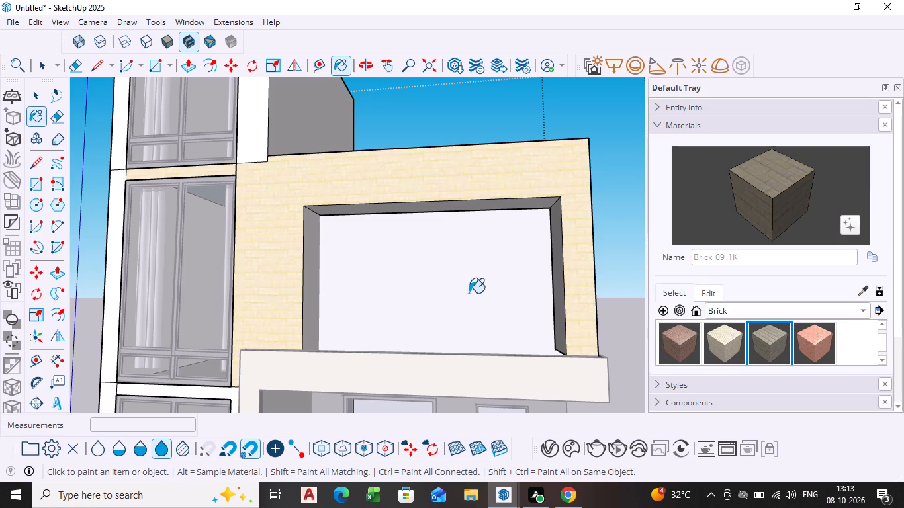
click(488, 292)
scroll(488, 292, down, 3)
middle_drag(488, 292, 359, 329)
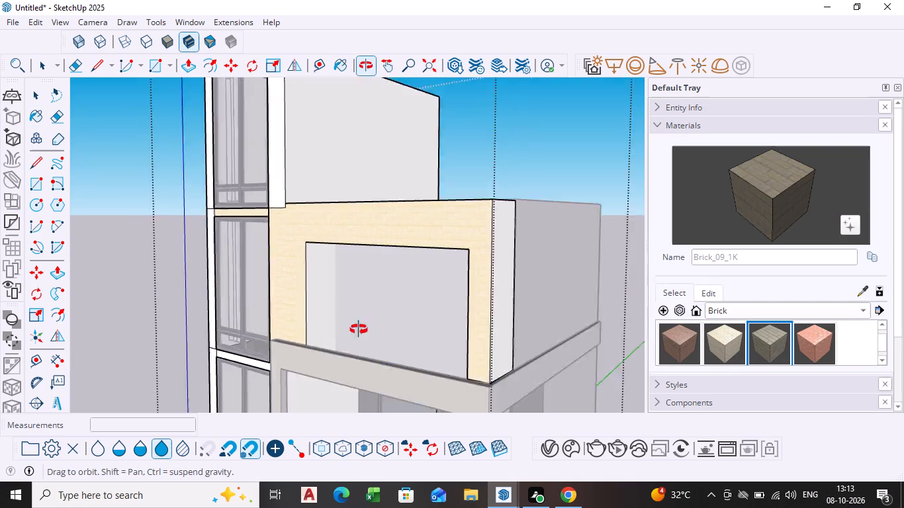
middle_drag(359, 329, 339, 331)
Leave the open group and paint the upper floor's recessed wall and adjoining outer side wall with Brick_09_1K.
key(space)
click(559, 175)
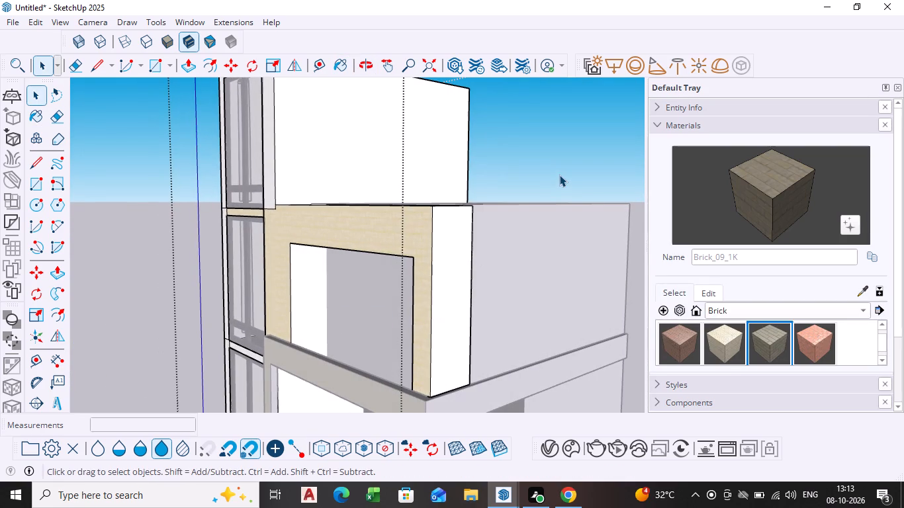
click(551, 163)
click(125, 217)
scroll(406, 334, up, 3)
click(563, 334)
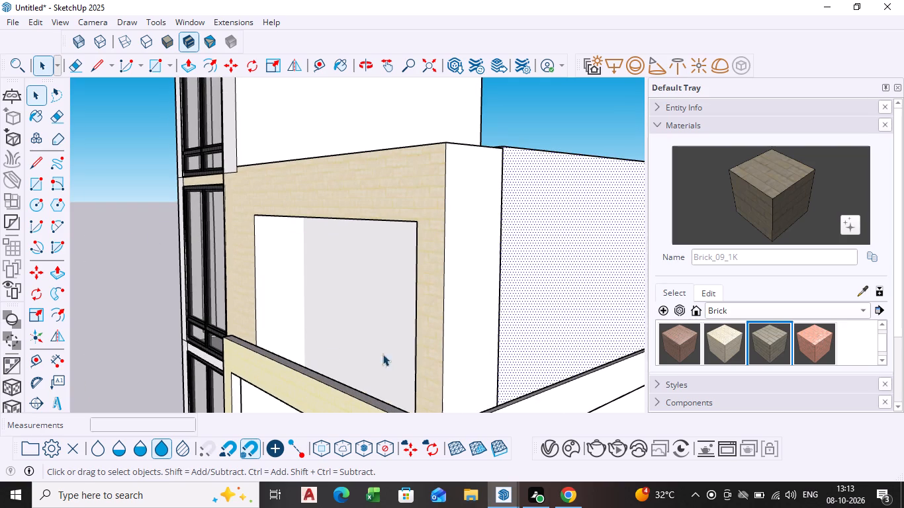
click(357, 349)
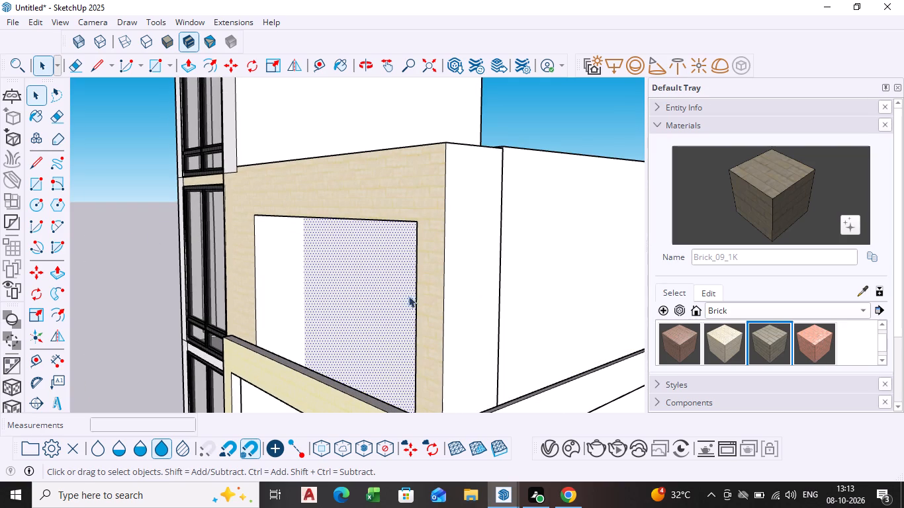
click(369, 301)
click(770, 192)
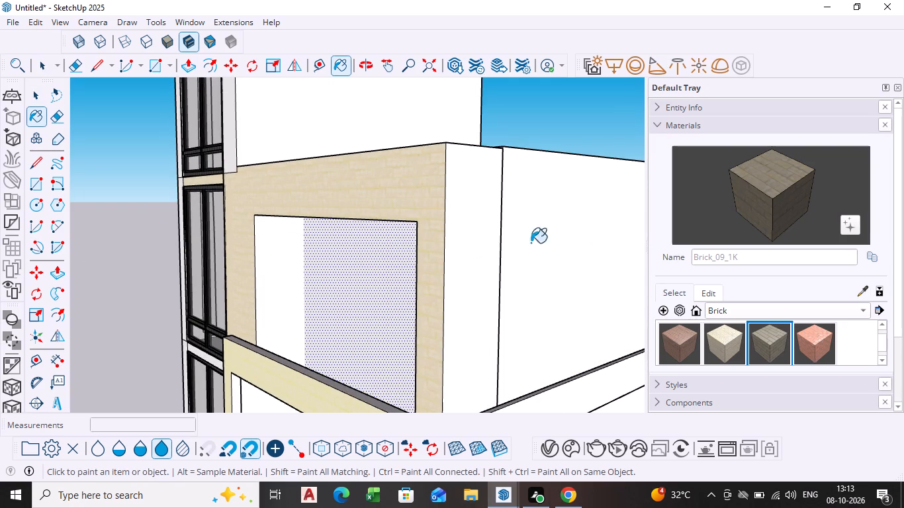
click(375, 304)
click(542, 303)
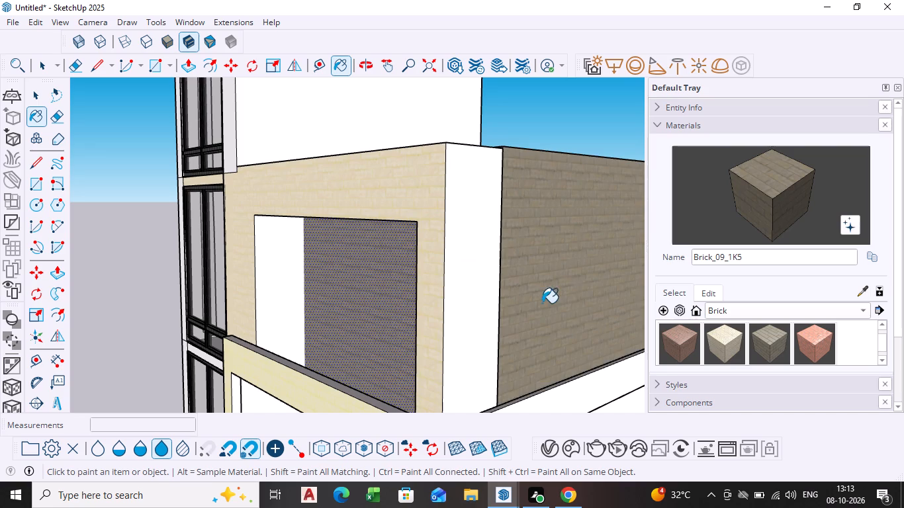
Set the texture height of the brick material on the recessed and side walls to 7' and clear the selection.
click(712, 294)
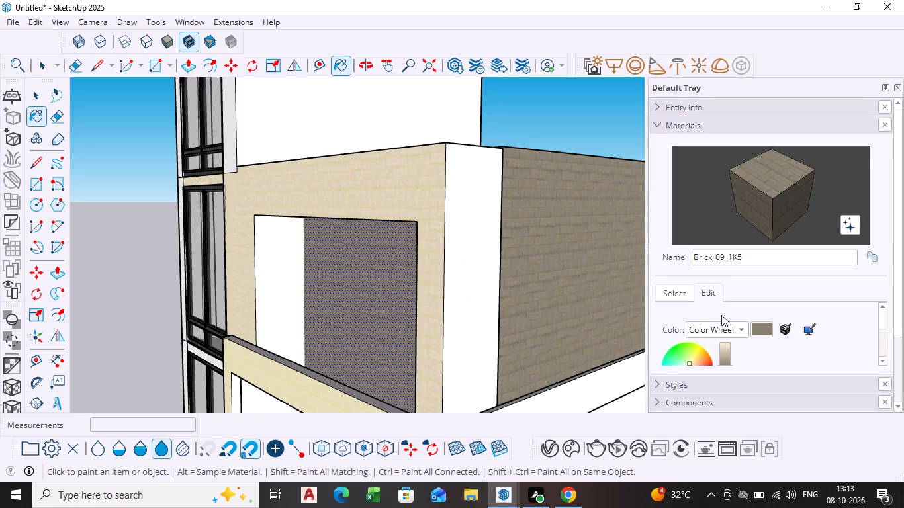
scroll(730, 344, down, 4)
click(698, 318)
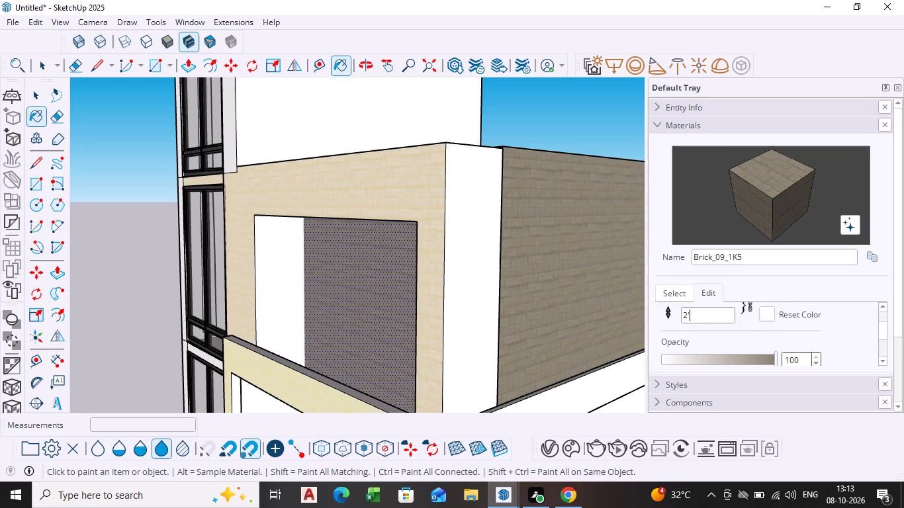
key(BackSpace)
key(BackSpace)
key(BackSpace)
key(7)
key(apostrophe)
key(Return)
scroll(414, 391, down, 3)
middle_drag(414, 386, 457, 458)
scroll(414, 386, down, 1)
key(space)
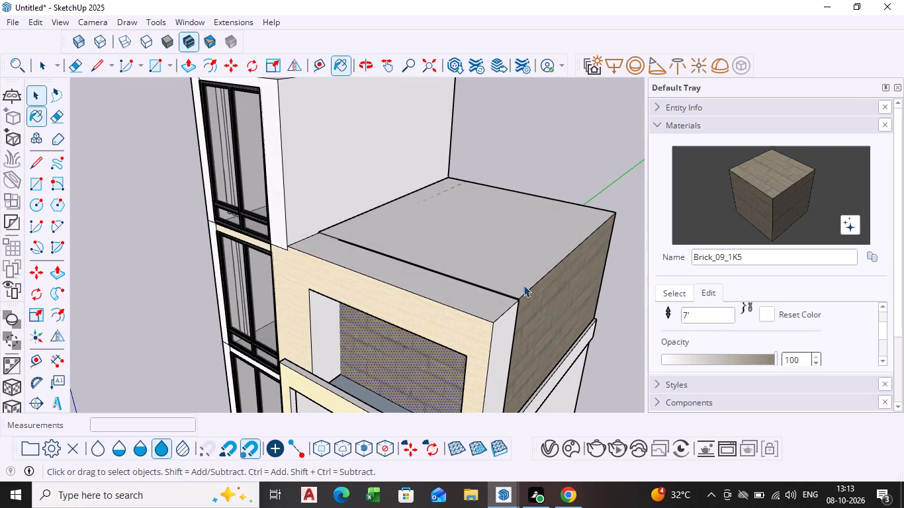
click(563, 138)
Darken the recessed wall's brick material to a deep brown matching the lower floor's walls and clear the selection.
scroll(434, 344, down, 1)
middle_drag(434, 344, 604, 214)
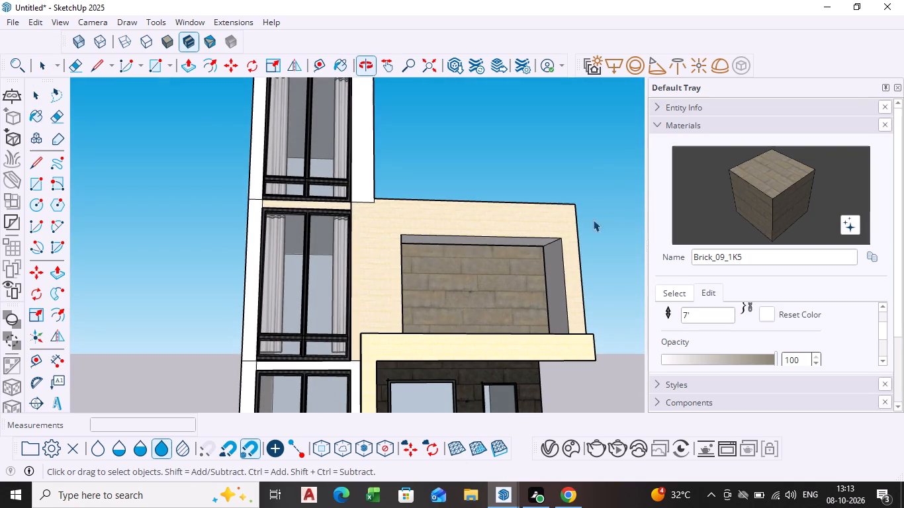
scroll(739, 360, down, 1)
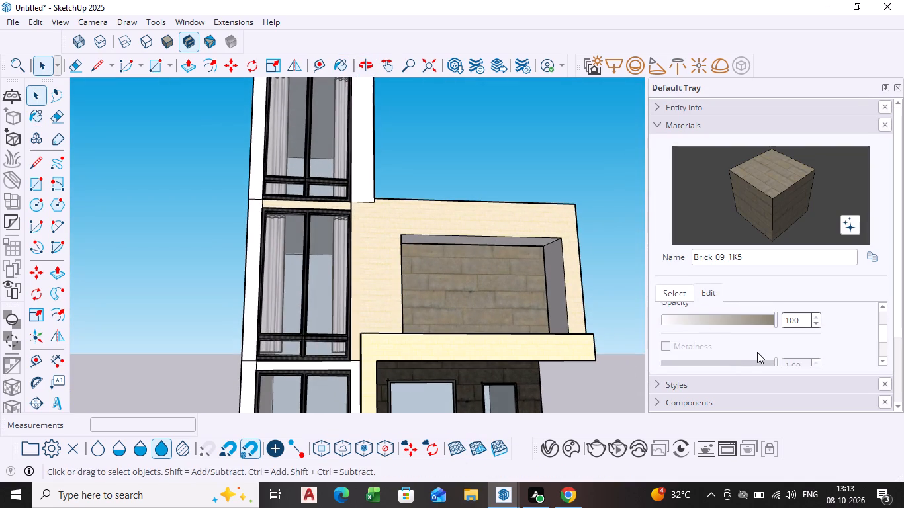
scroll(754, 349, down, 5)
scroll(727, 339, up, 5)
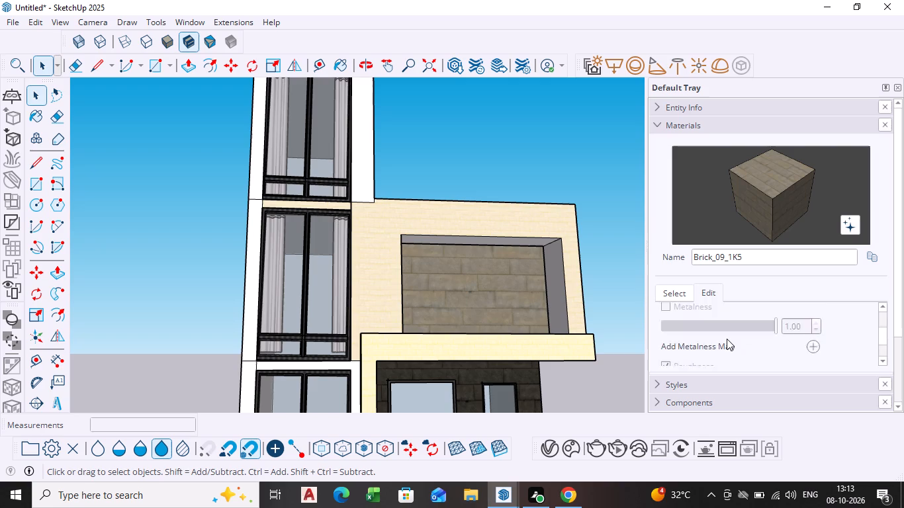
scroll(727, 339, up, 4)
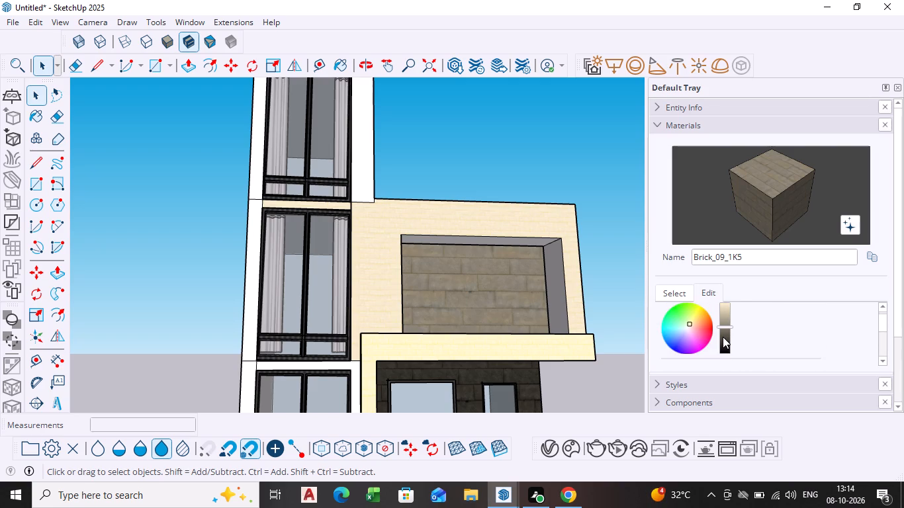
click(723, 341)
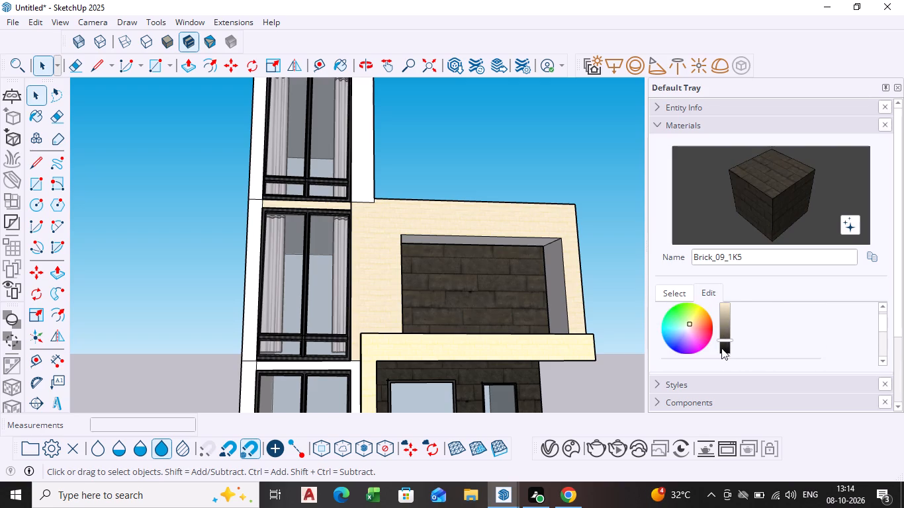
key(space)
click(562, 177)
Examine the building's front facade from several angles to compare the brick finishes across the floors.
scroll(543, 229, down, 3)
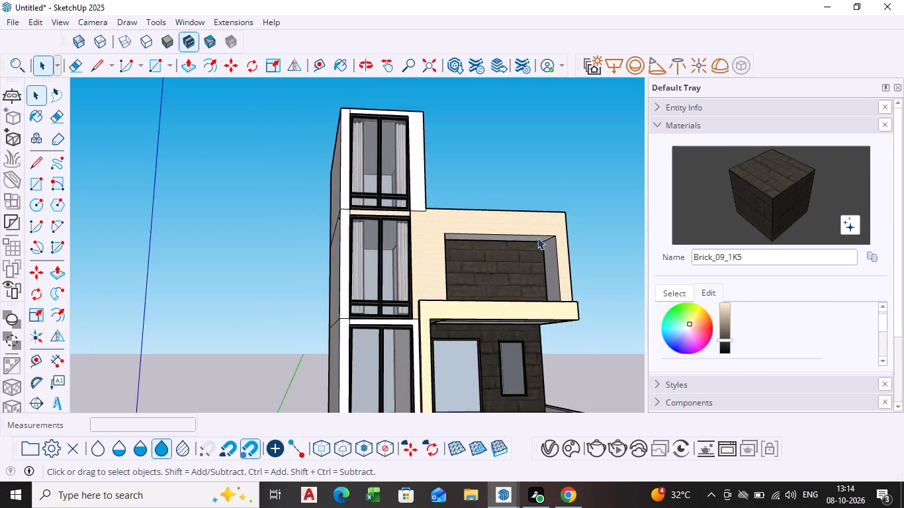
scroll(537, 237, down, 2)
middle_drag(533, 241, 460, 306)
click(460, 306)
scroll(460, 306, down, 3)
drag(460, 306, 471, 325)
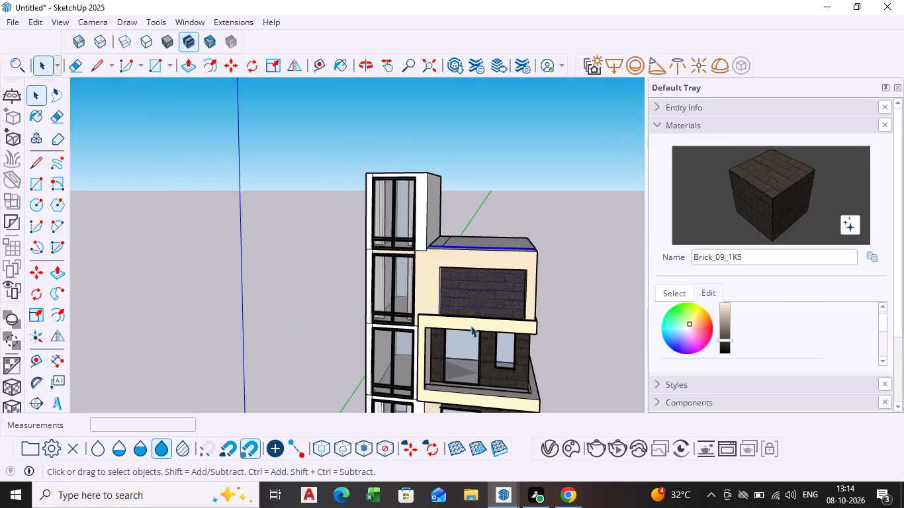
drag(471, 325, 475, 343)
scroll(475, 344, down, 3)
click(553, 260)
scroll(452, 329, down, 1)
middle_drag(447, 329, 440, 264)
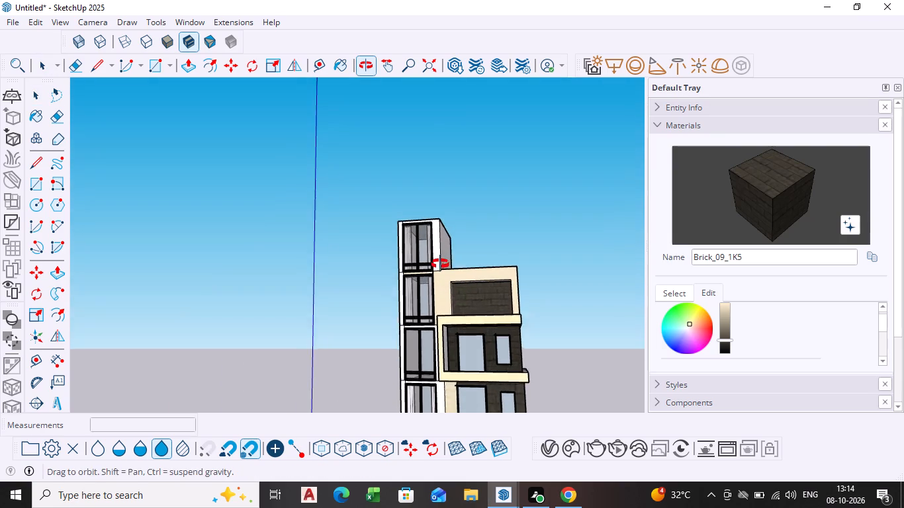
middle_drag(440, 264, 441, 265)
scroll(455, 321, down, 1)
scroll(457, 316, up, 4)
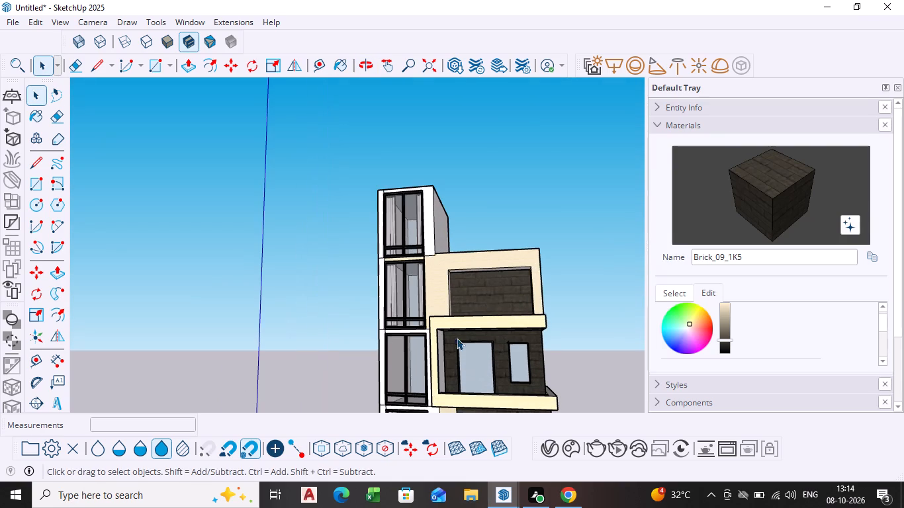
Copy the large door frame from the floor below the upper recessed wall to the empty space beside the building.
shift+middle_drag(456, 335, 380, 286)
middle_drag(391, 273, 412, 308)
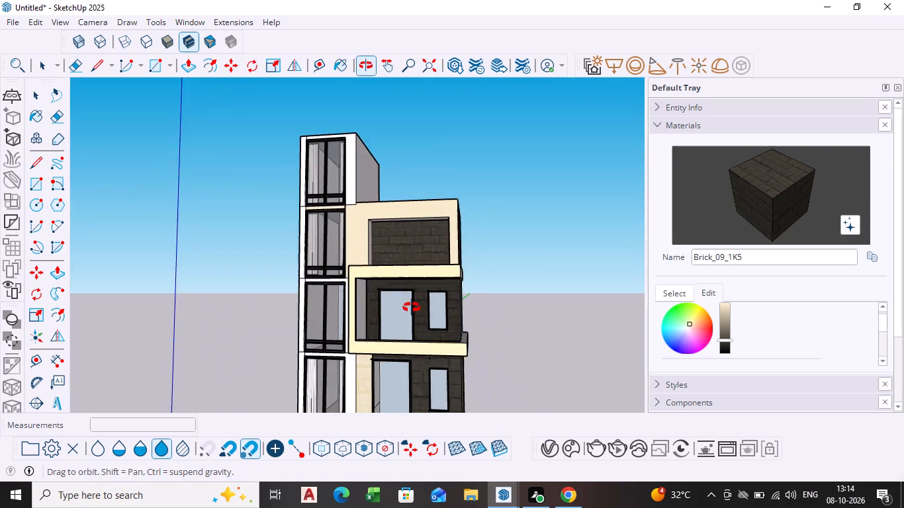
middle_drag(412, 308, 414, 305)
scroll(399, 252, up, 5)
middle_drag(393, 259, 406, 285)
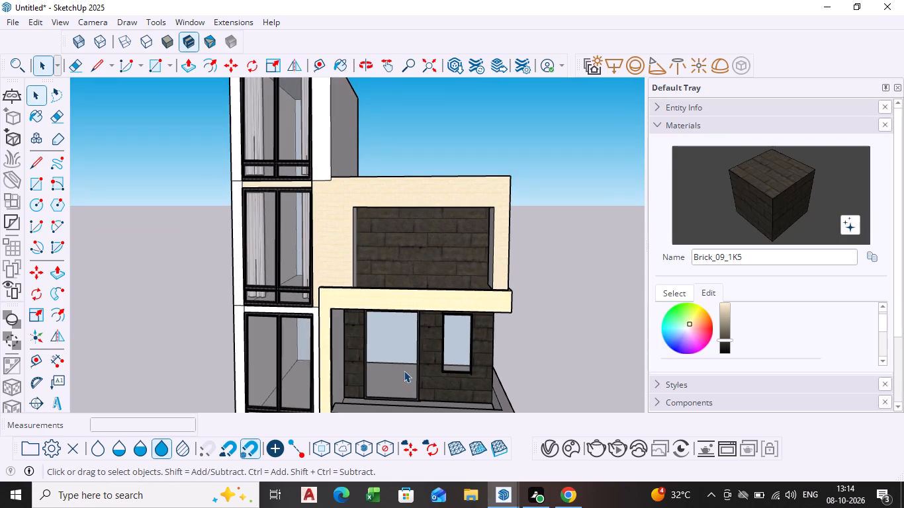
click(404, 370)
key(m)
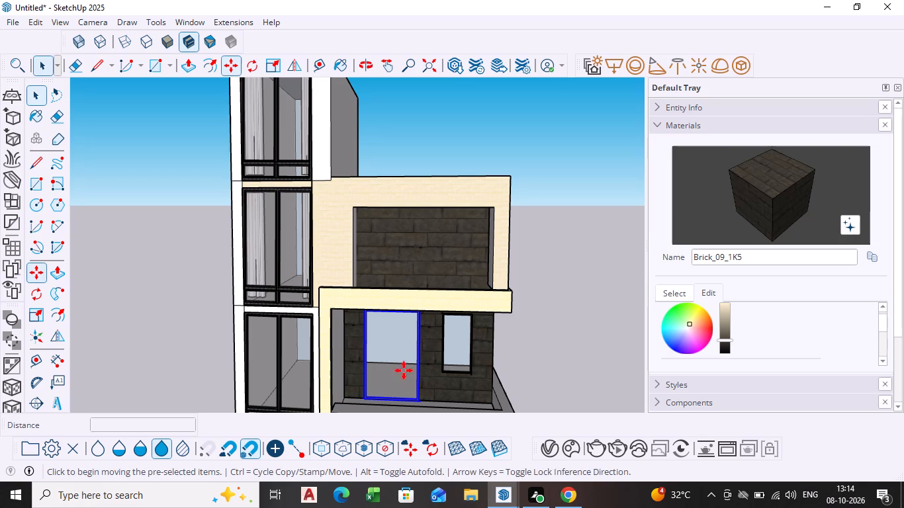
ctrl+click(363, 393)
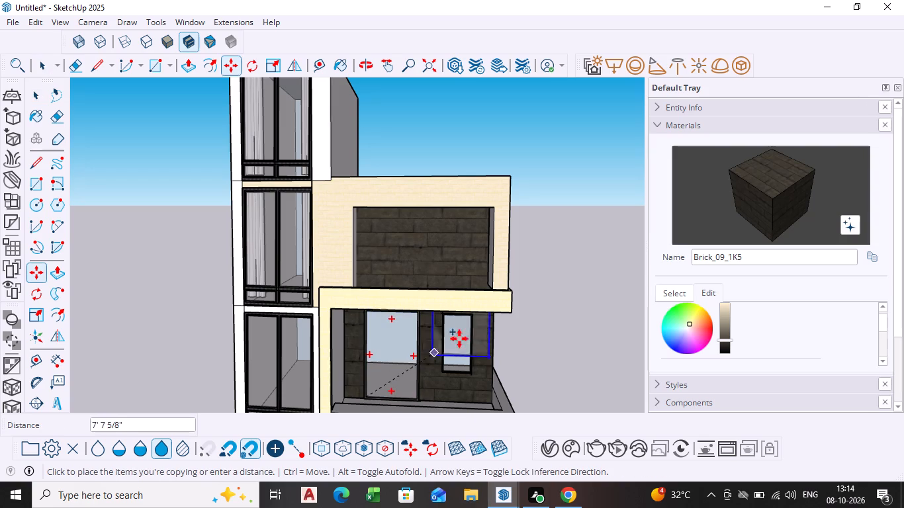
click(536, 288)
Draw a rectangular door outline about 3' 3" wide and 6' 1" high on the upper floor's recessed brick wall, starting from its base edge.
middle_drag(407, 296, 412, 276)
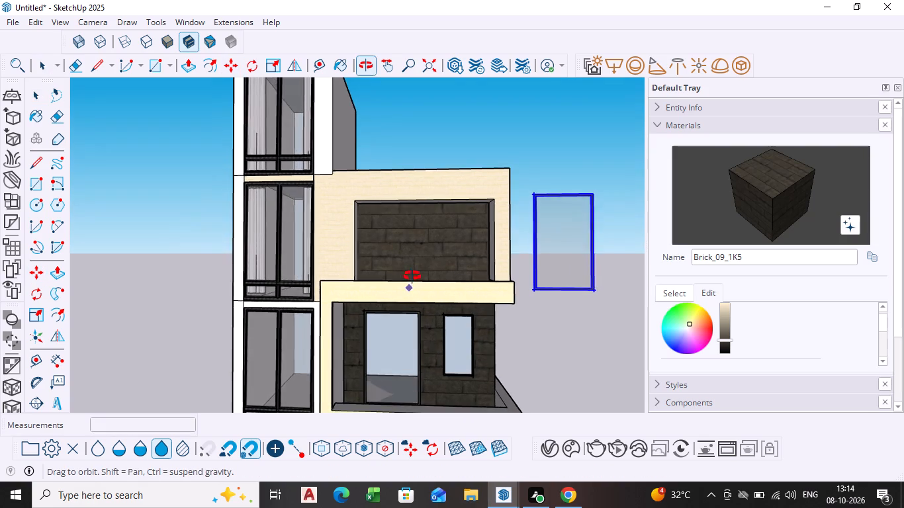
middle_drag(412, 276, 414, 275)
scroll(368, 281, up, 4)
key(space)
triple_click(406, 264)
click(406, 264)
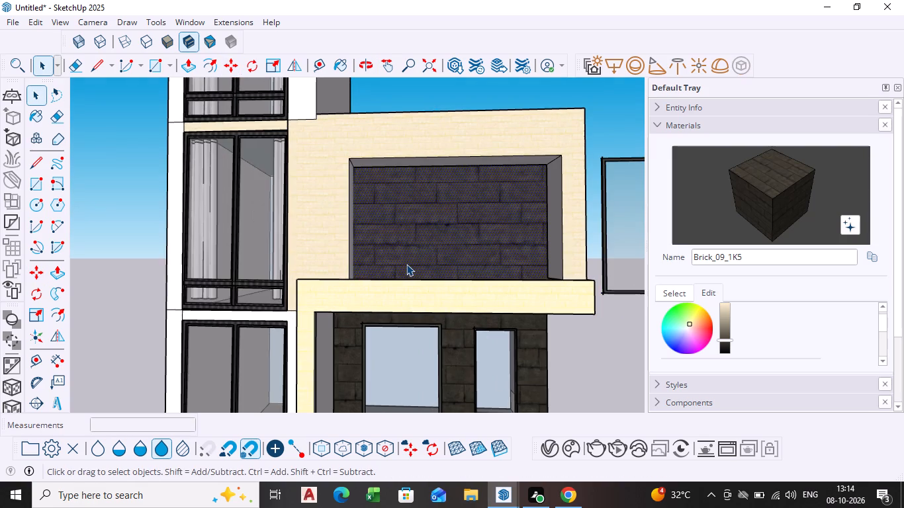
click(36, 187)
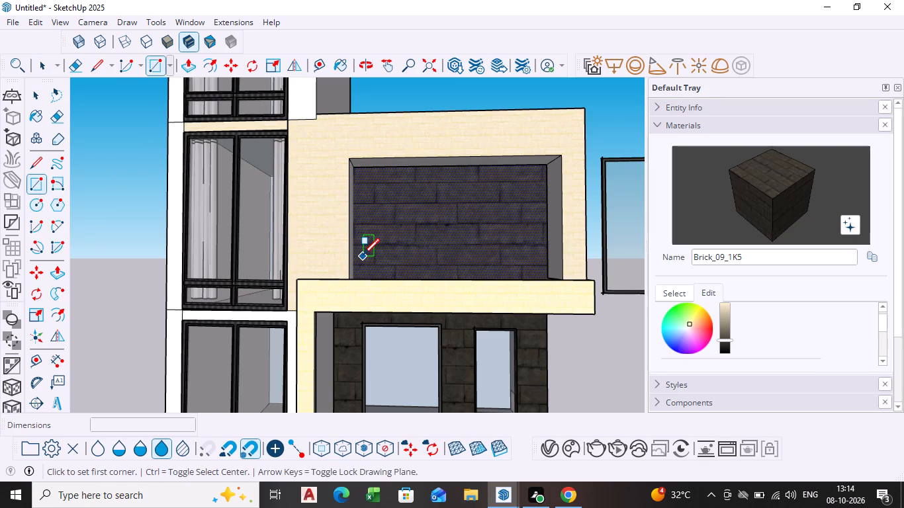
middle_drag(364, 259, 372, 302)
middle_drag(373, 300, 373, 331)
scroll(375, 302, up, 2)
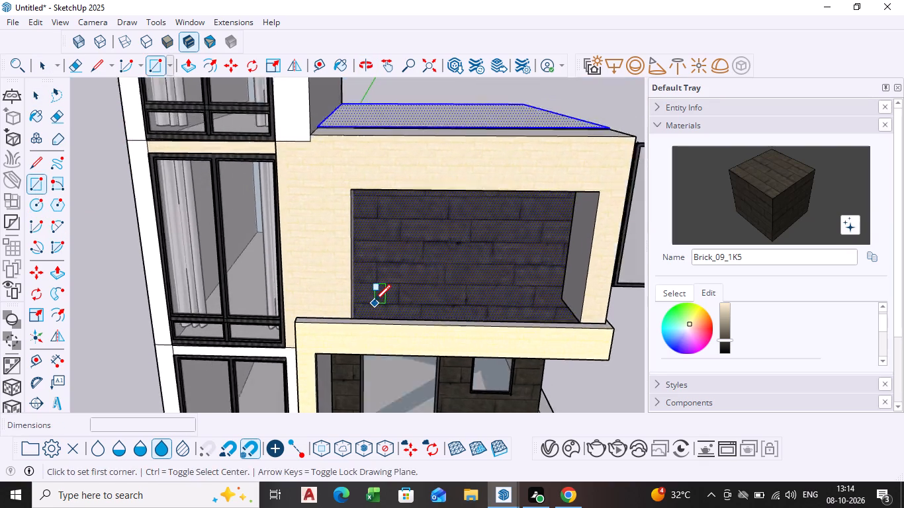
scroll(375, 302, up, 1)
middle_drag(375, 302, 386, 351)
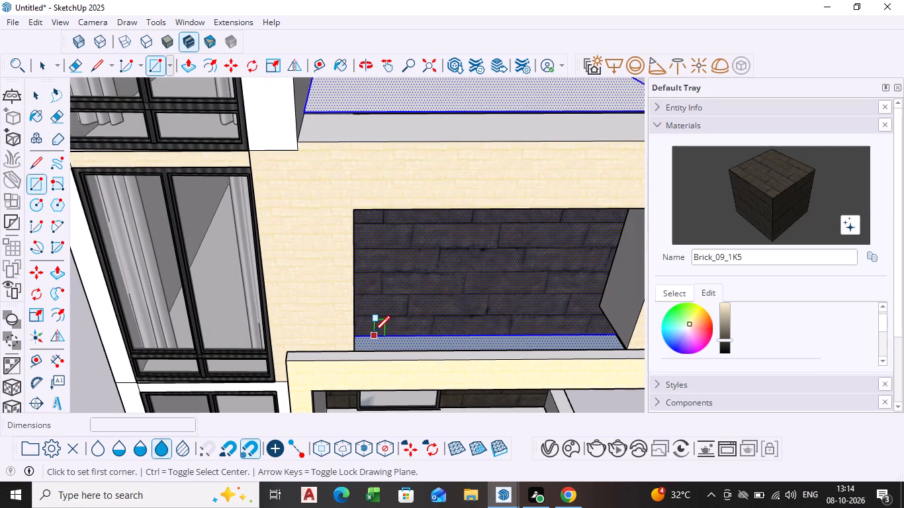
click(374, 333)
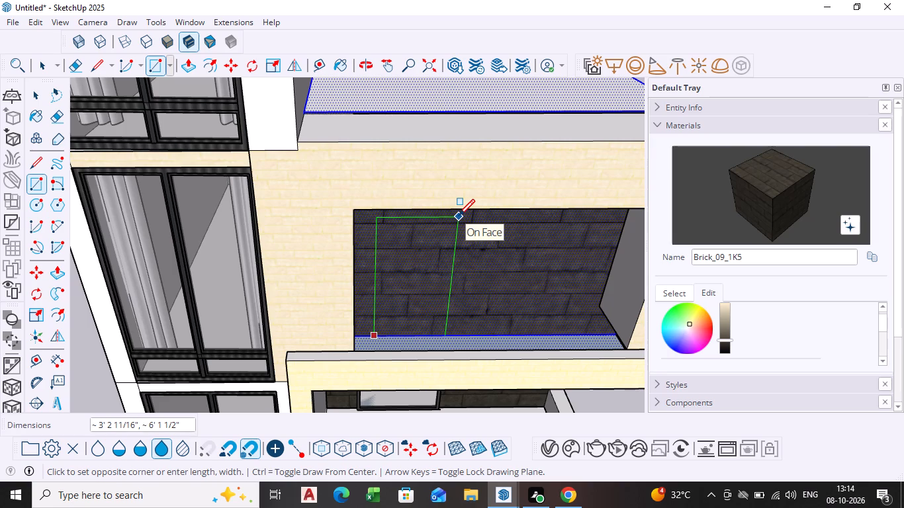
click(459, 214)
Enlarge the door outline by moving its side edge farthest from the stair tower outward about 4" and raising its top edge.
scroll(469, 282, down, 1)
middle_drag(469, 282, 443, 181)
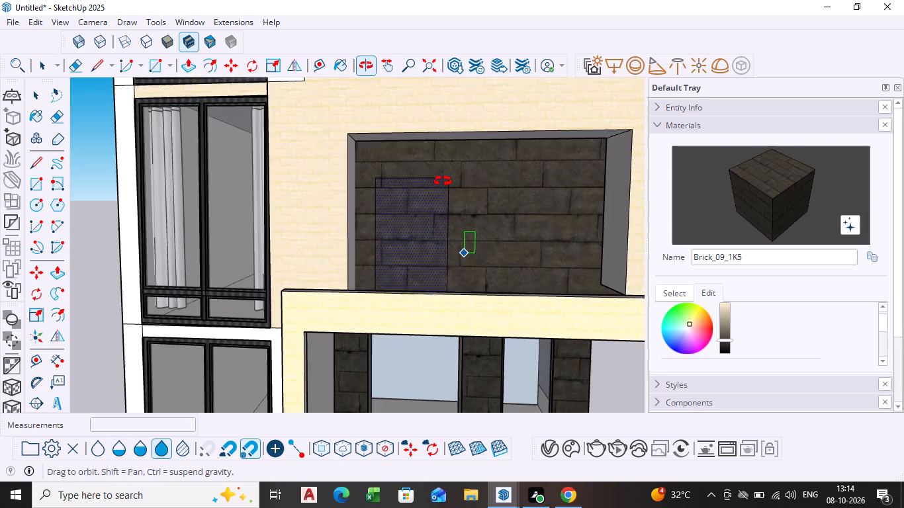
middle_drag(443, 181, 449, 167)
key(space)
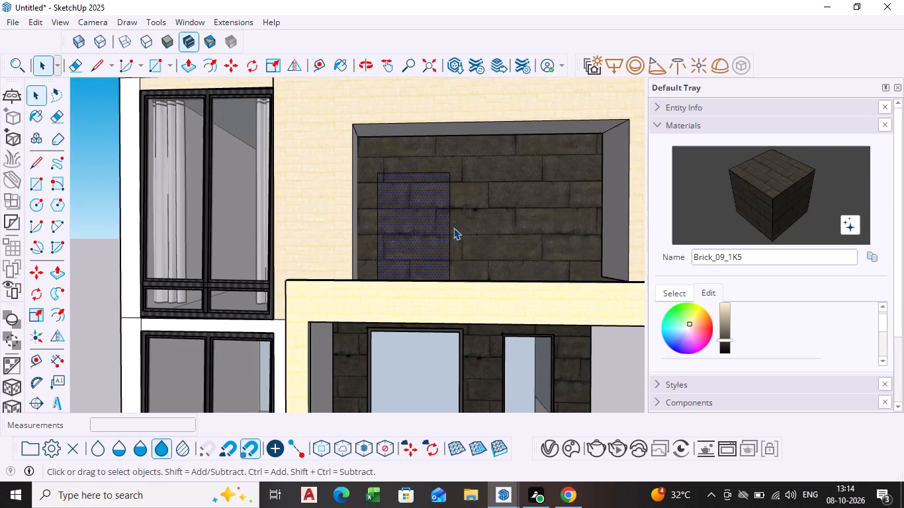
click(449, 227)
key(m)
click(449, 227)
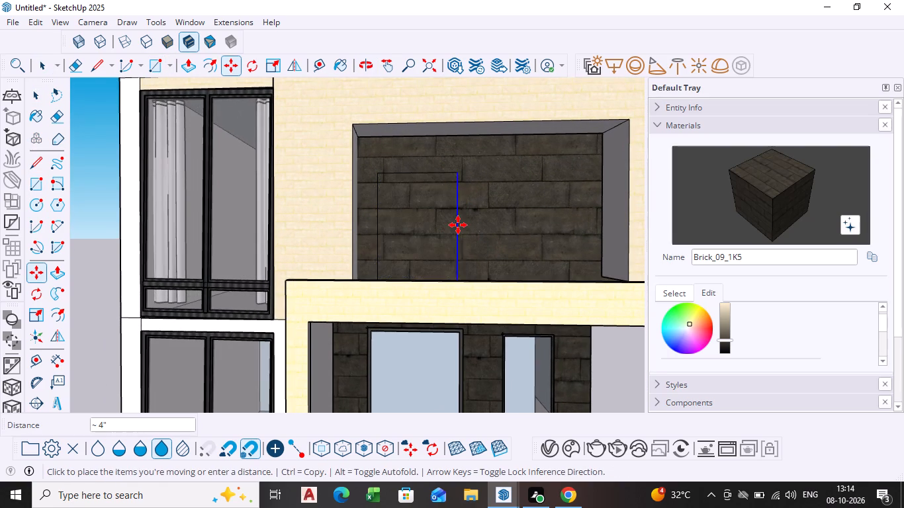
click(459, 225)
key(space)
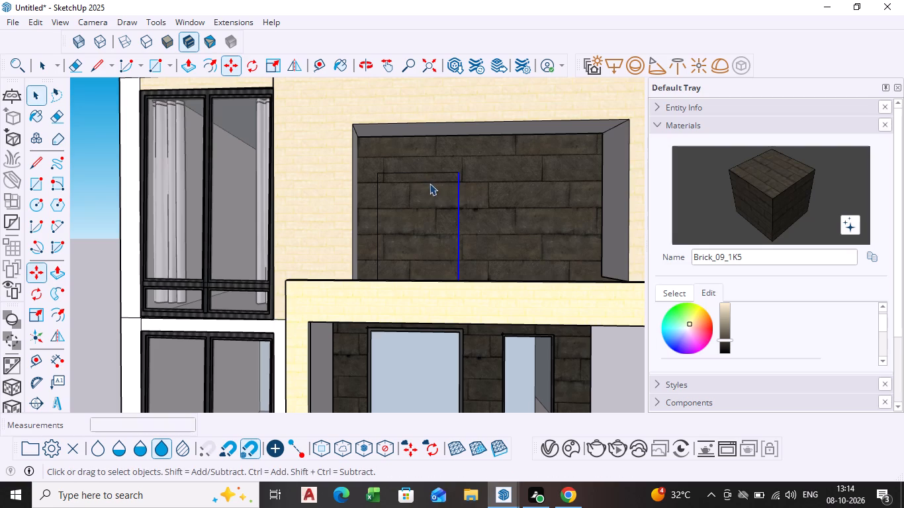
click(429, 173)
key(m)
click(429, 173)
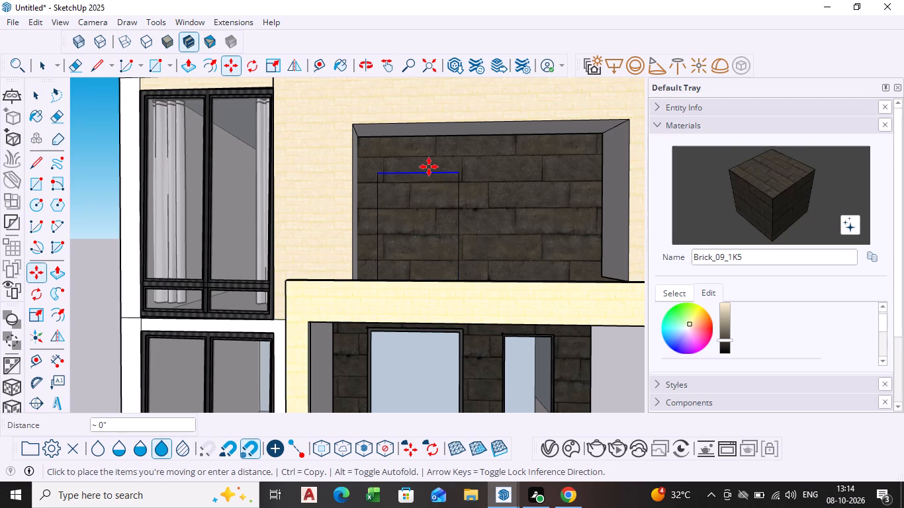
click(430, 162)
key(space)
Push/Pull the door outline's face and delete it to open a doorway in the upper recessed wall.
click(442, 214)
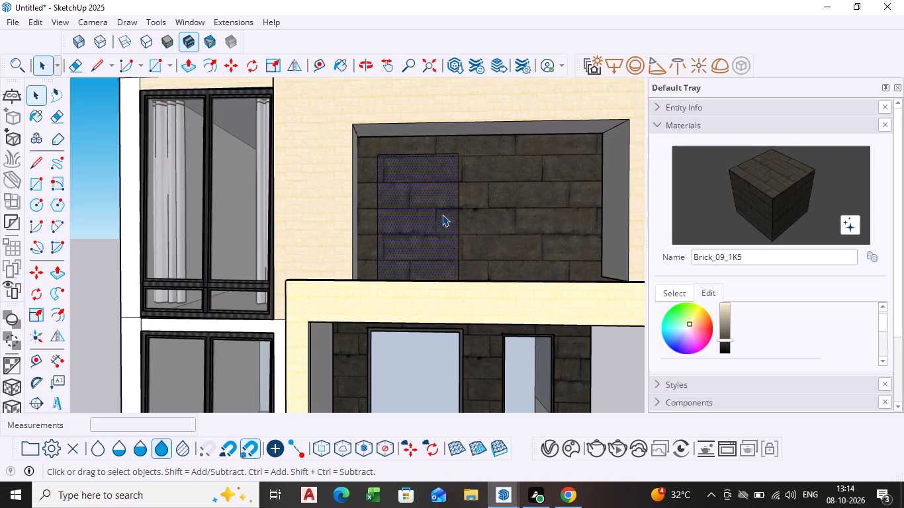
key(p)
click(442, 214)
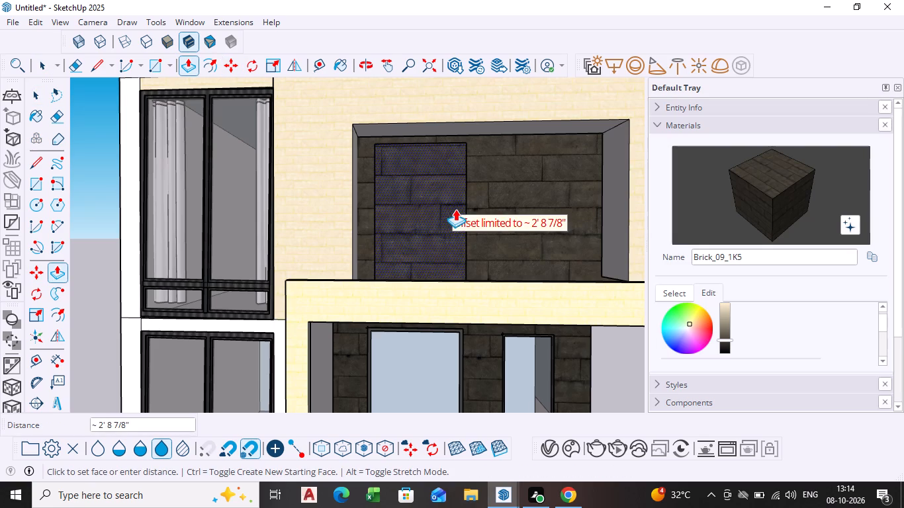
scroll(469, 198, down, 2)
middle_drag(466, 198, 420, 212)
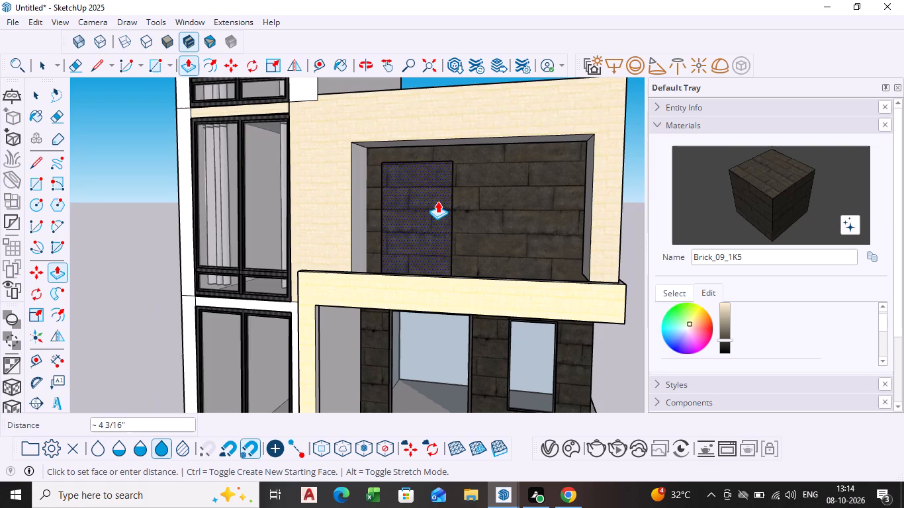
click(451, 198)
key(space)
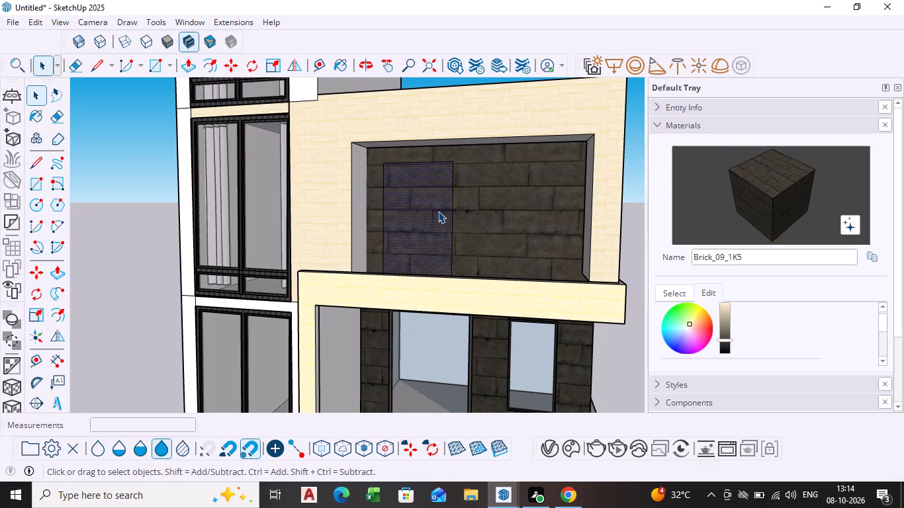
click(438, 211)
key(Delete)
Move the copied door frame into the new upper-floor doorway, aligning its bottom corner with the opening's bottom corner.
scroll(438, 214, down, 3)
middle_drag(441, 226, 461, 241)
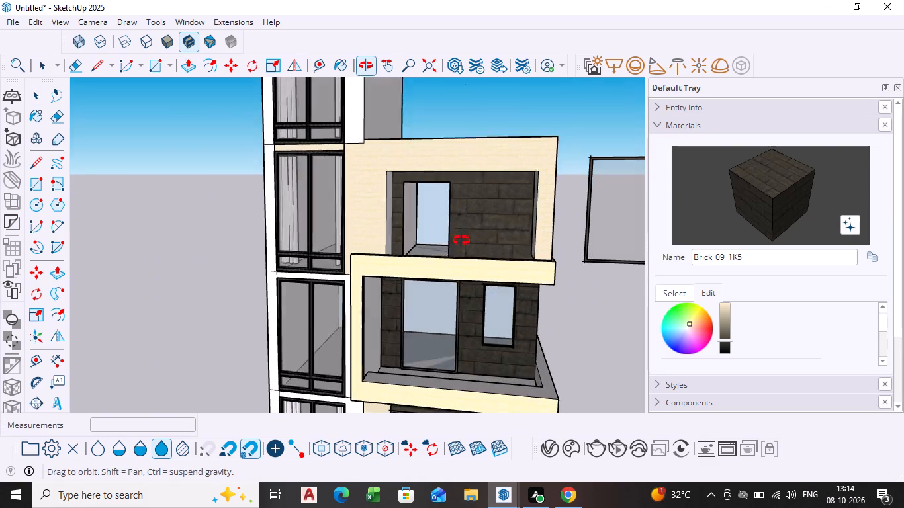
middle_drag(461, 241, 475, 245)
click(602, 247)
key(m)
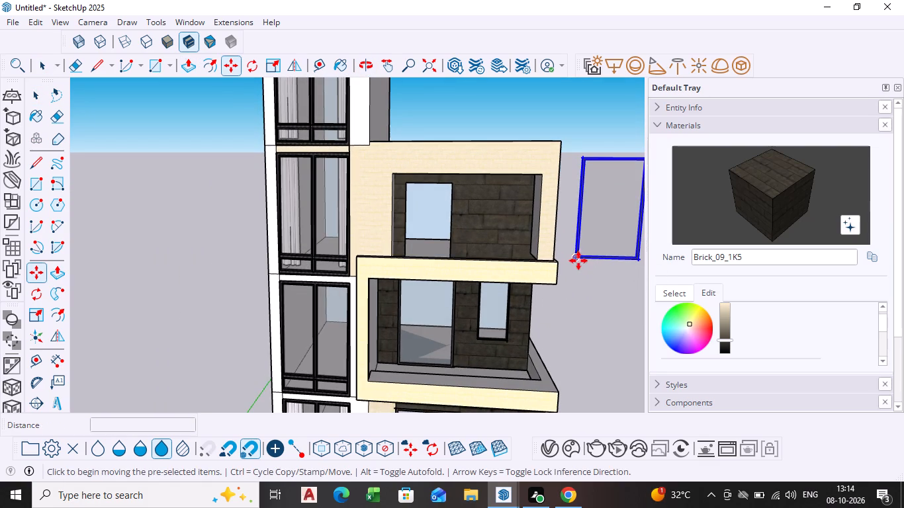
drag(577, 260, 567, 257)
middle_drag(422, 251, 403, 326)
scroll(422, 251, down, 1)
scroll(402, 273, up, 4)
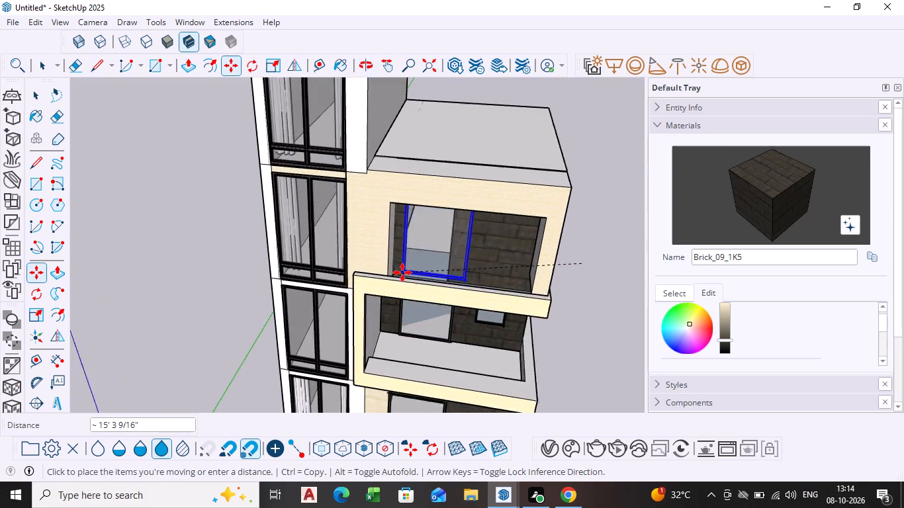
middle_drag(402, 273, 395, 321)
scroll(396, 289, up, 4)
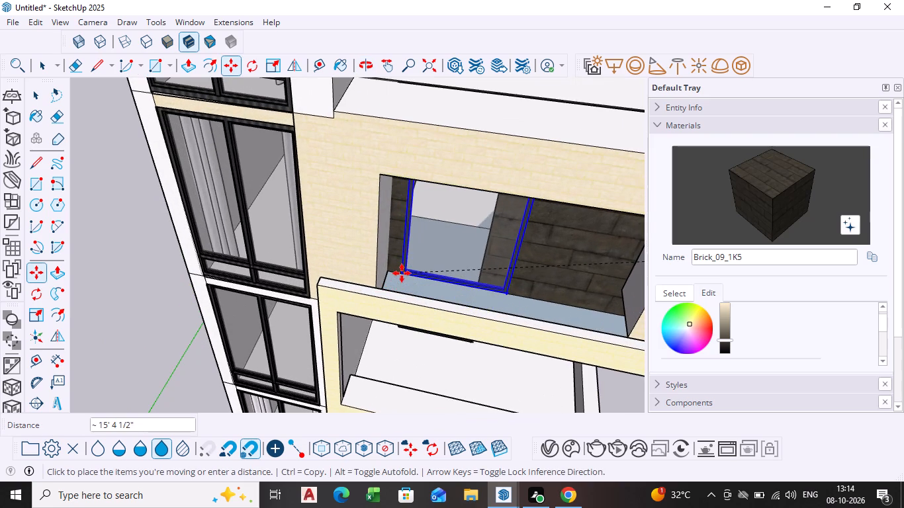
scroll(402, 273, up, 18)
middle_drag(404, 268, 469, 265)
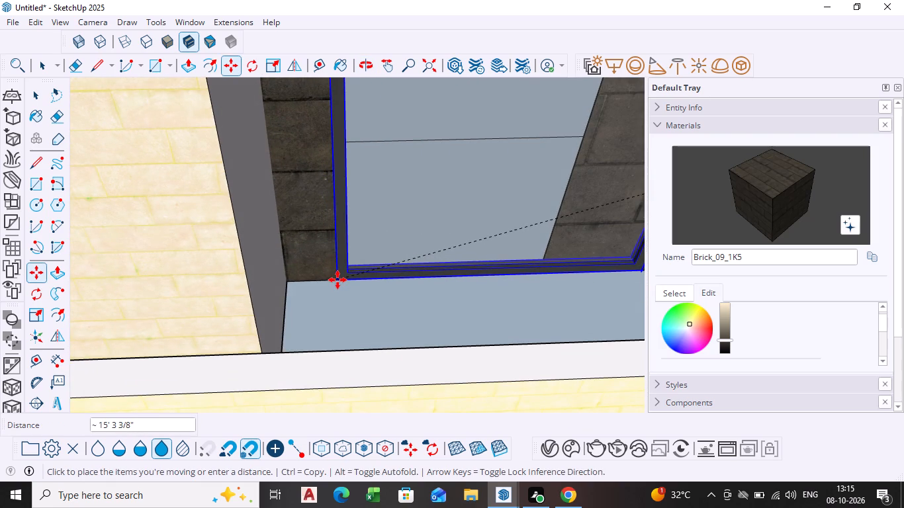
middle_drag(338, 280, 379, 275)
scroll(373, 278, up, 4)
click(276, 301)
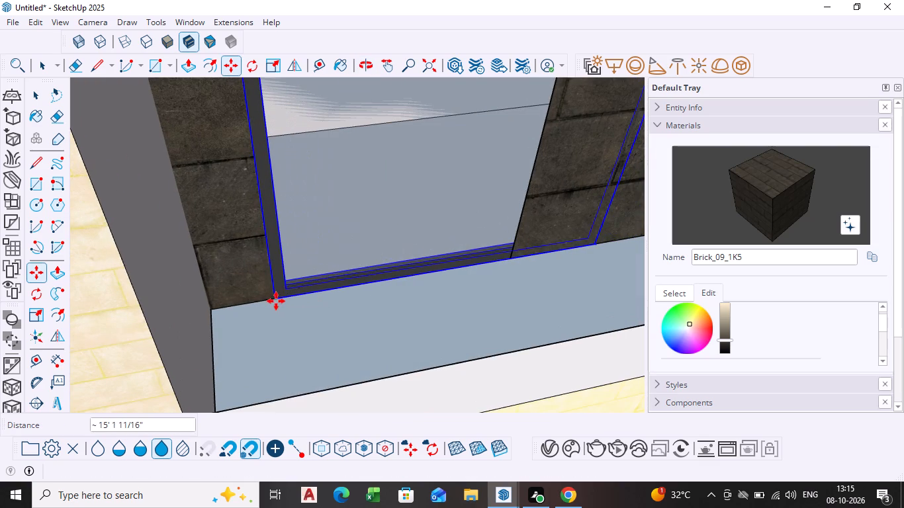
Scale the placed door frame narrower so its width matches the upper-floor doorway.
scroll(447, 273, down, 6)
scroll(547, 253, down, 5)
shift+middle_drag(563, 247, 521, 231)
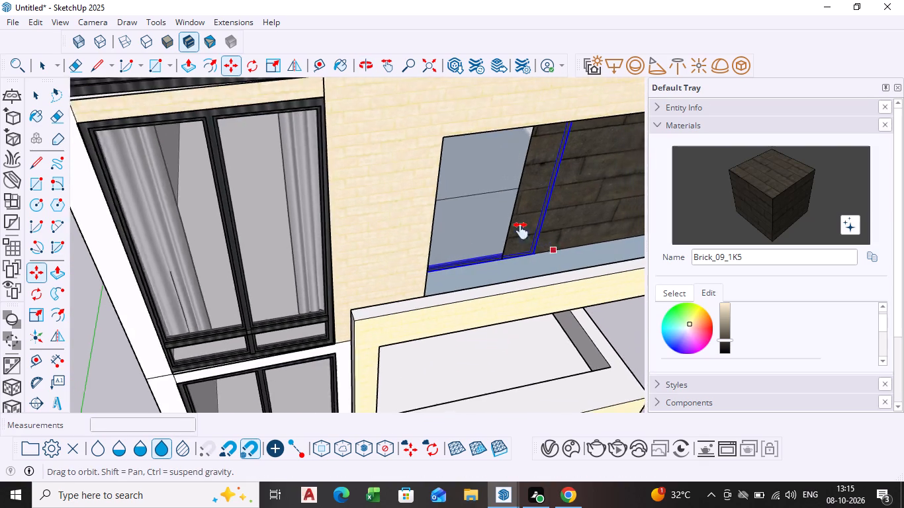
shift+middle_drag(521, 231, 466, 189)
middle_drag(367, 251, 359, 169)
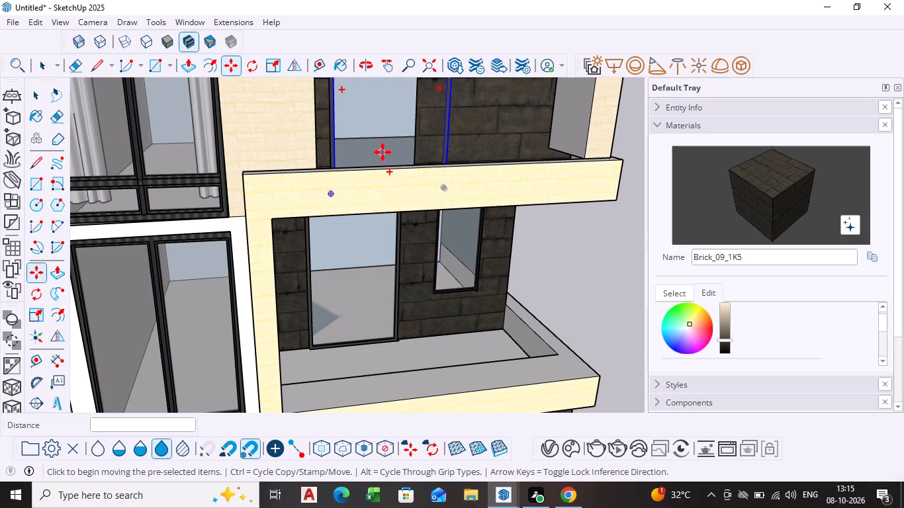
scroll(383, 152, down, 5)
scroll(481, 173, down, 1)
shift+middle_drag(482, 173, 324, 282)
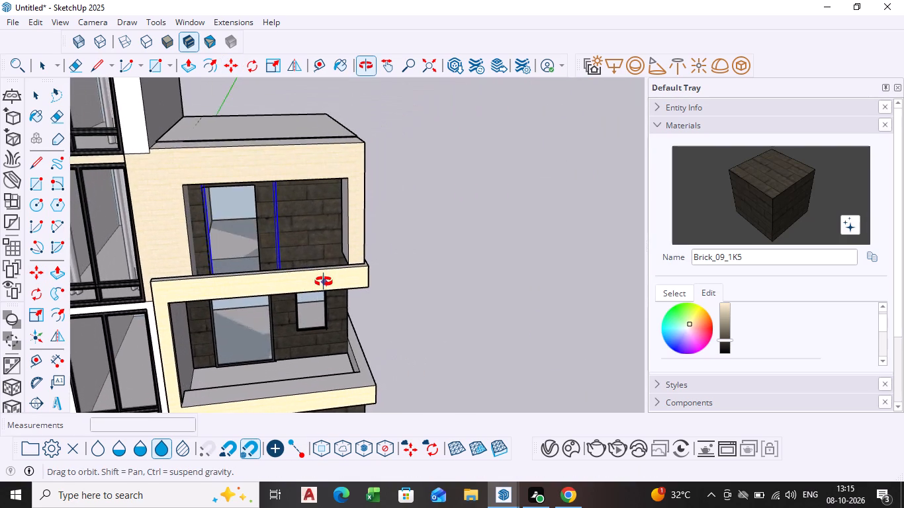
shift+middle_drag(324, 282, 322, 282)
middle_drag(317, 284, 272, 274)
scroll(287, 196, up, 4)
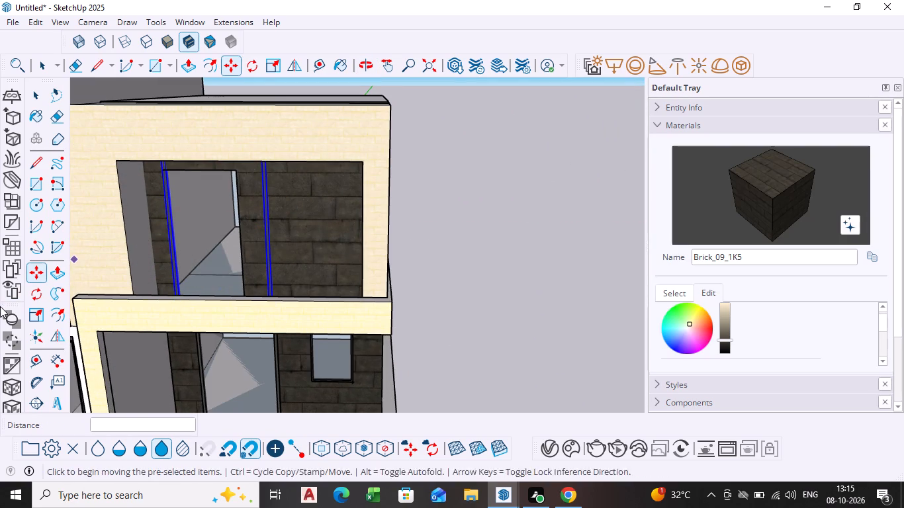
click(44, 310)
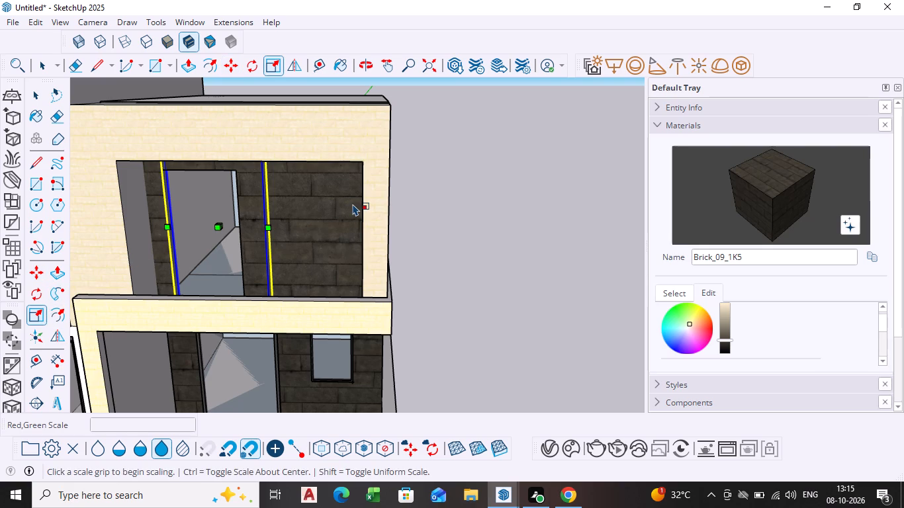
scroll(338, 212, down, 1)
middle_drag(334, 217, 326, 228)
scroll(282, 231, up, 4)
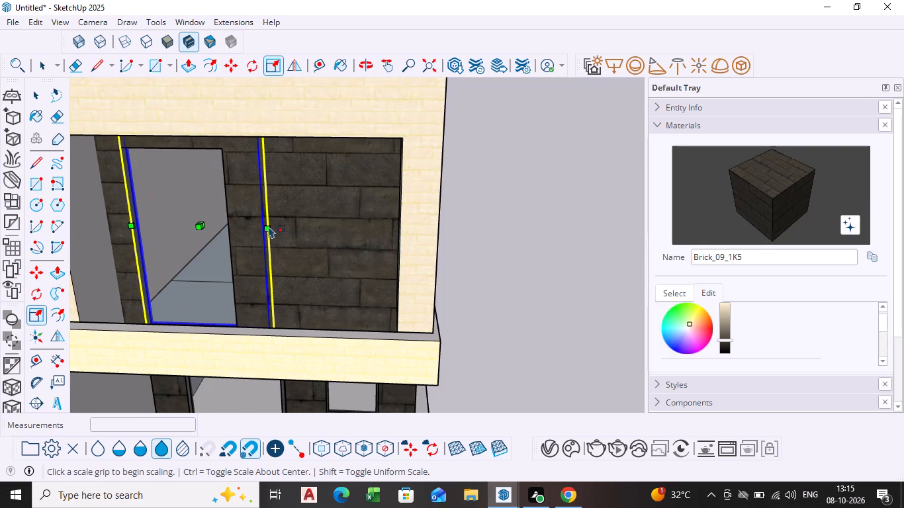
click(269, 226)
click(226, 225)
Examine the scaled door frame's fit in the upper-floor doorway from several angles, especially along the top edge.
scroll(214, 223, down, 2)
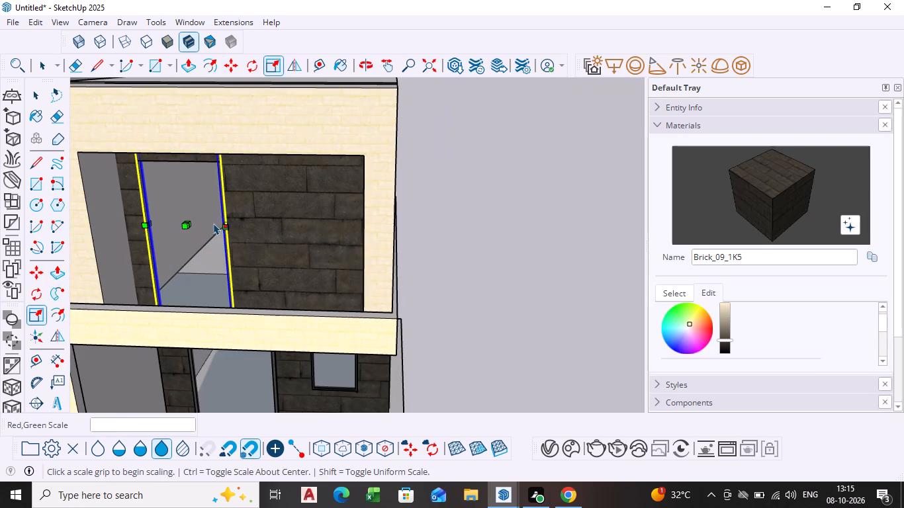
middle_drag(214, 223, 295, 171)
scroll(260, 154, down, 2)
shift+middle_drag(254, 153, 248, 163)
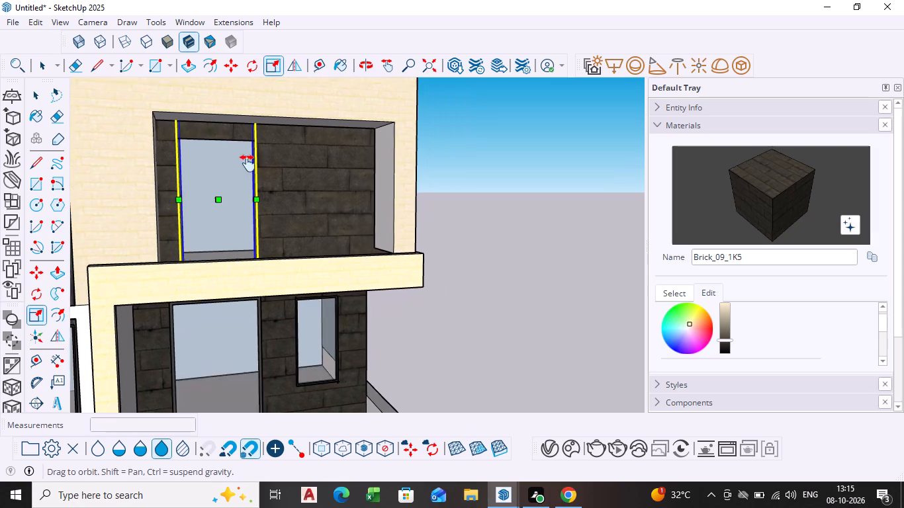
shift+middle_drag(248, 163, 242, 187)
scroll(228, 178, down, 1)
middle_drag(226, 180, 220, 198)
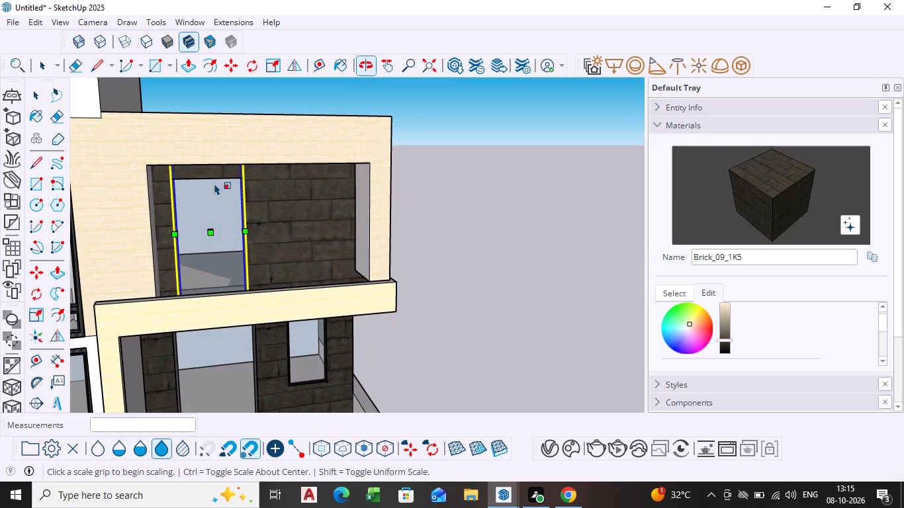
scroll(211, 181, up, 3)
middle_drag(206, 168, 212, 148)
middle_drag(196, 172, 212, 152)
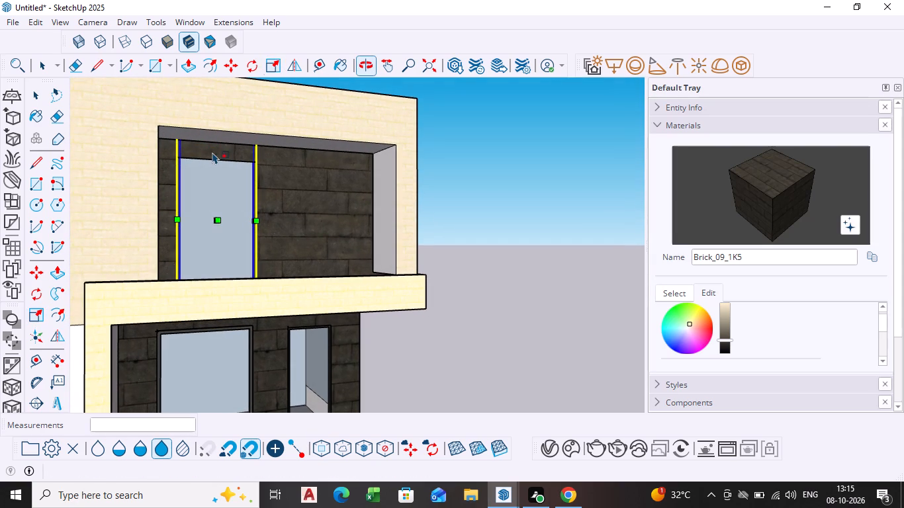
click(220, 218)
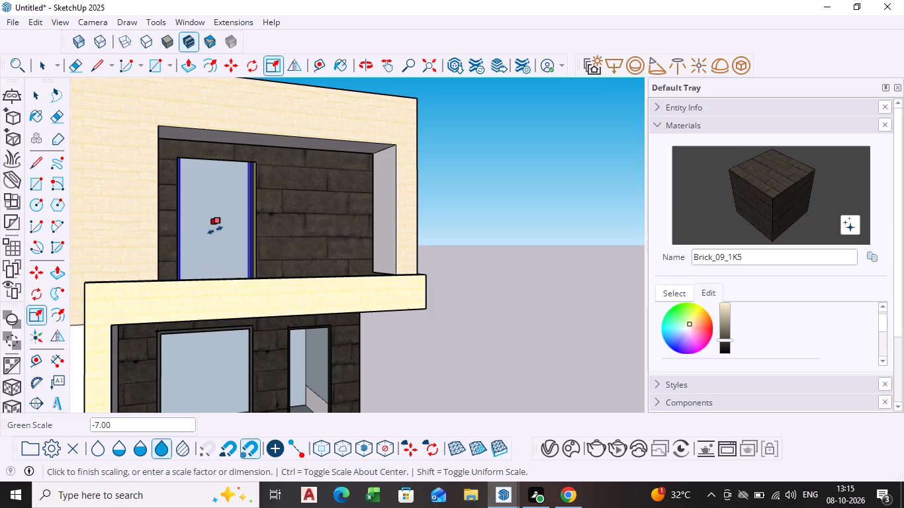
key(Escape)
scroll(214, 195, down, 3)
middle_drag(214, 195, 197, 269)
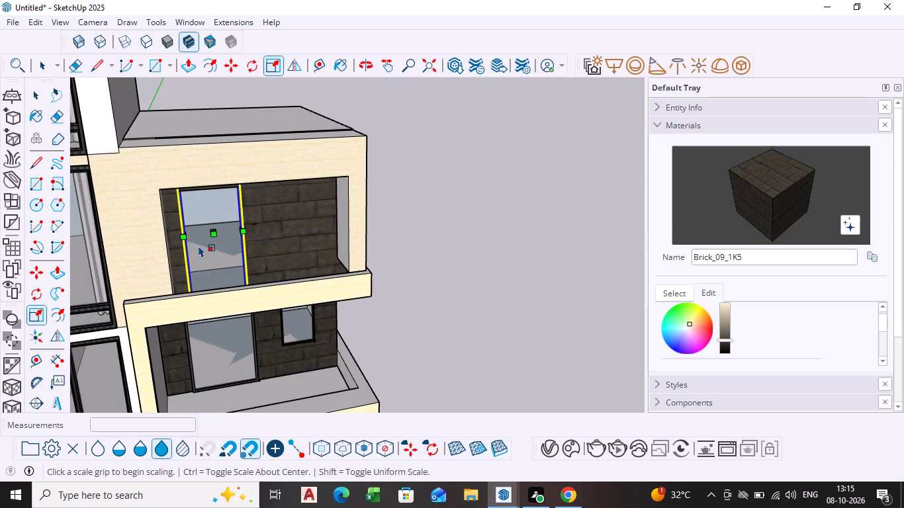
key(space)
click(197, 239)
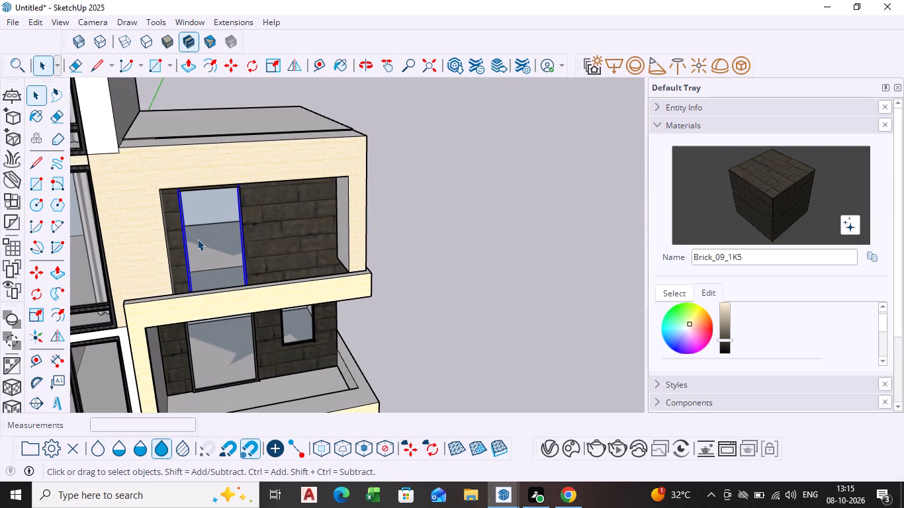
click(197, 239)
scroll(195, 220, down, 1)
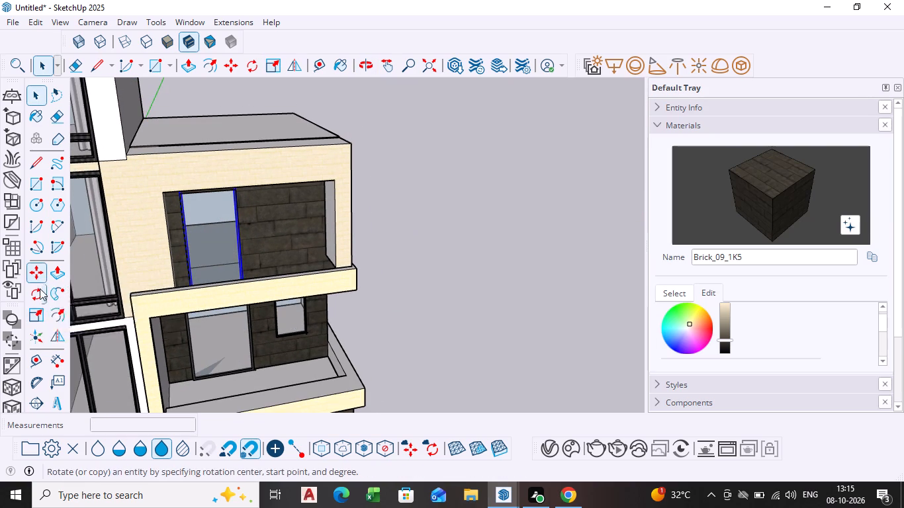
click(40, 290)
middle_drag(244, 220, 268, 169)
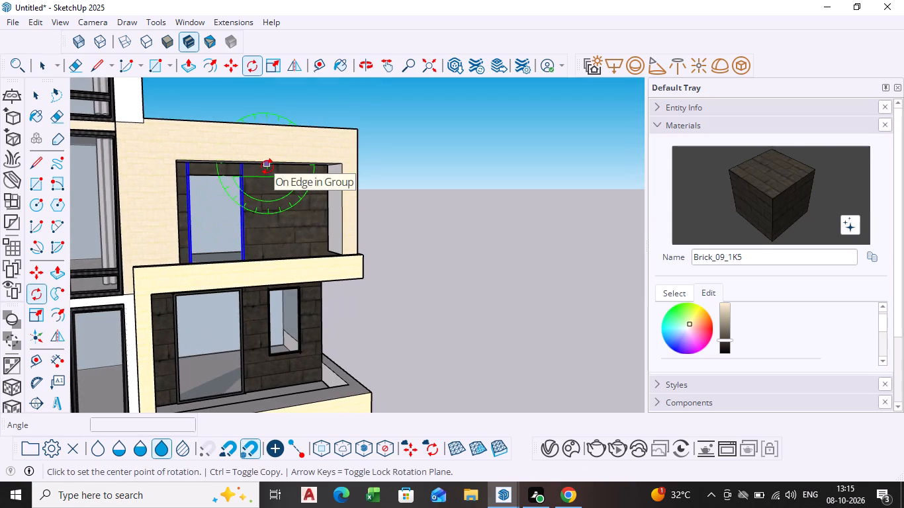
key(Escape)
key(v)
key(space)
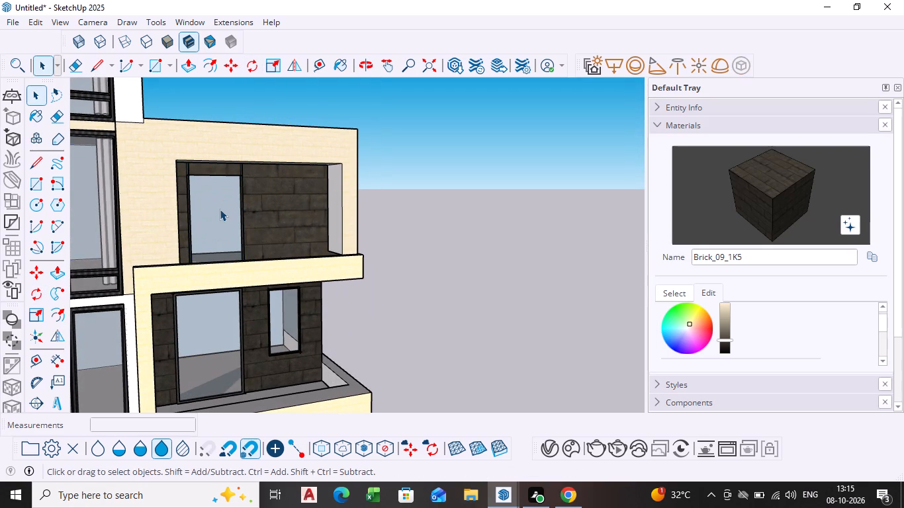
Scale the upper-floor door frame from its bottom edge by 2.00 along green and 1.00 along blue.
middle_drag(201, 187, 220, 165)
scroll(216, 169, up, 5)
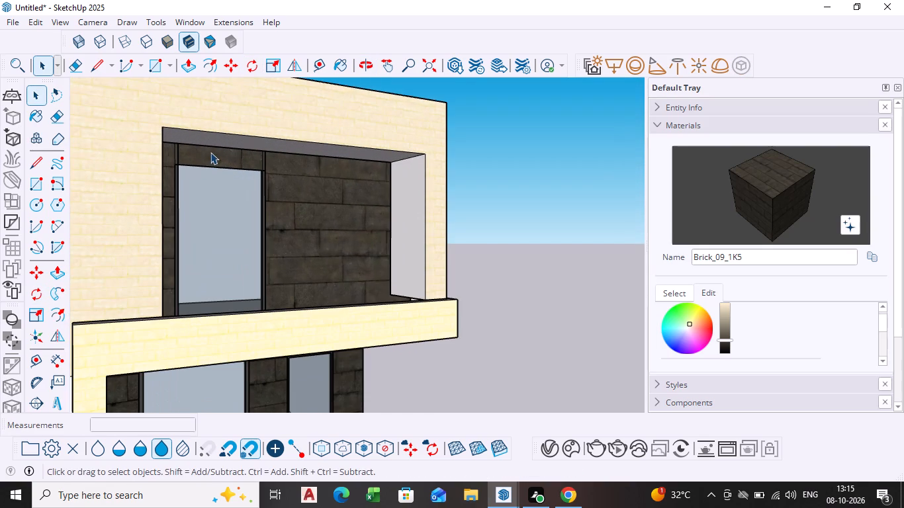
click(210, 152)
click(177, 212)
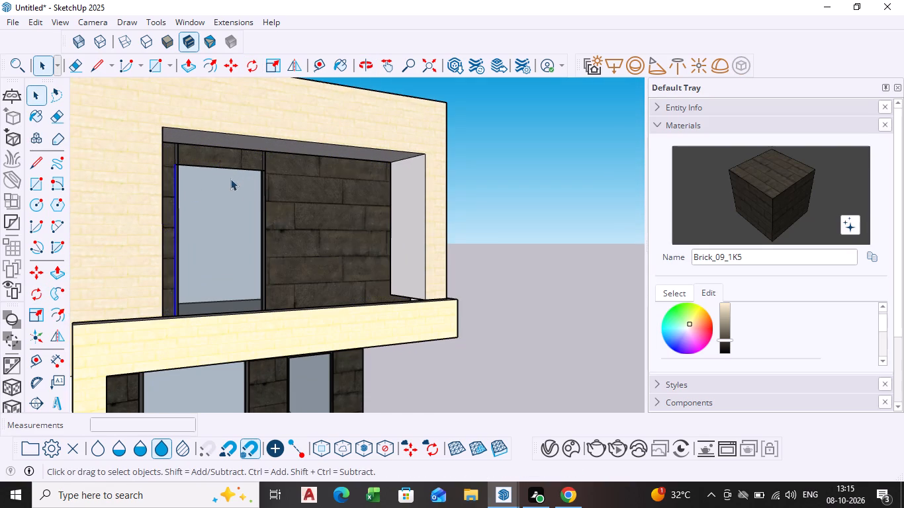
click(252, 161)
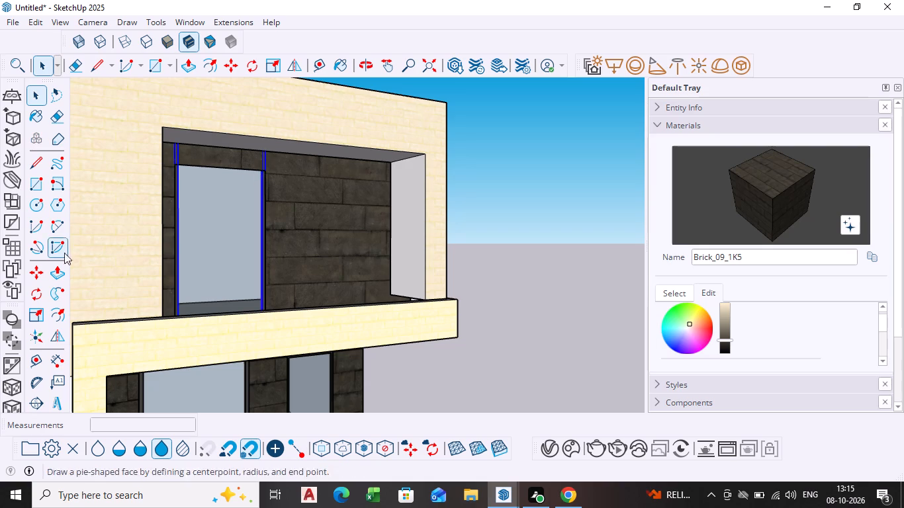
click(26, 309)
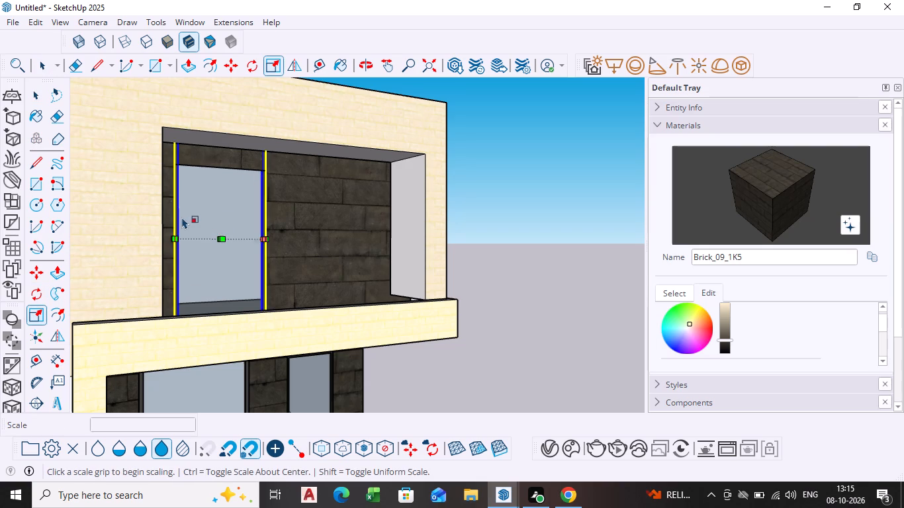
middle_drag(205, 157, 196, 216)
scroll(230, 299, down, 1)
middle_drag(230, 299, 236, 357)
click(237, 364)
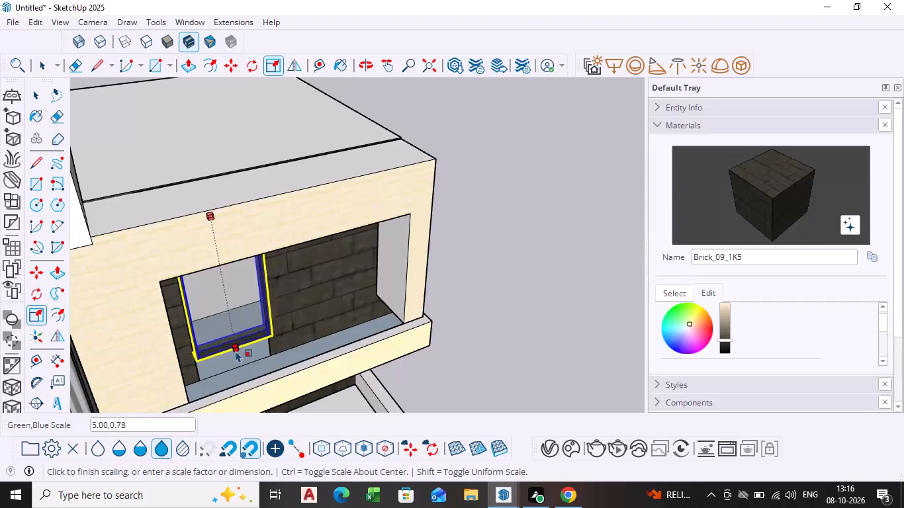
click(236, 361)
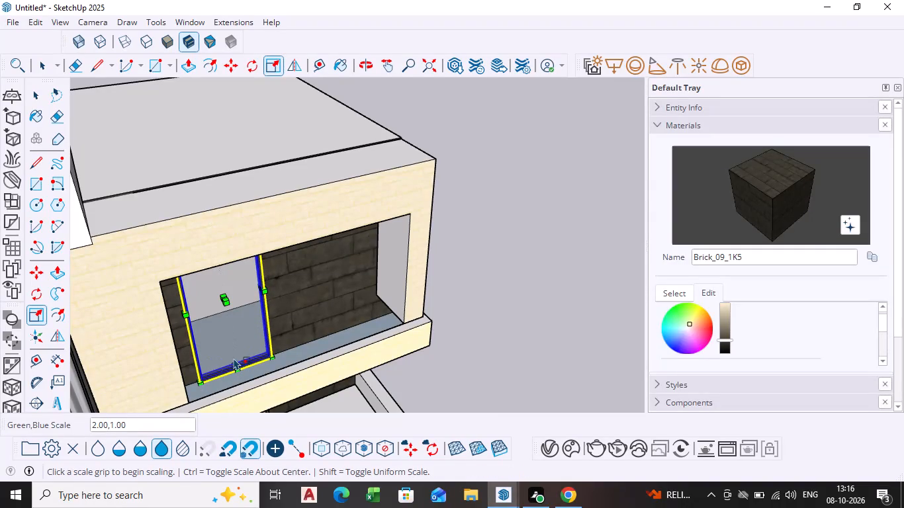
Move the door frame forward out of the upper-floor doorway so it stands clear of the recessed wall.
scroll(222, 300, down, 1)
middle_drag(216, 297, 217, 226)
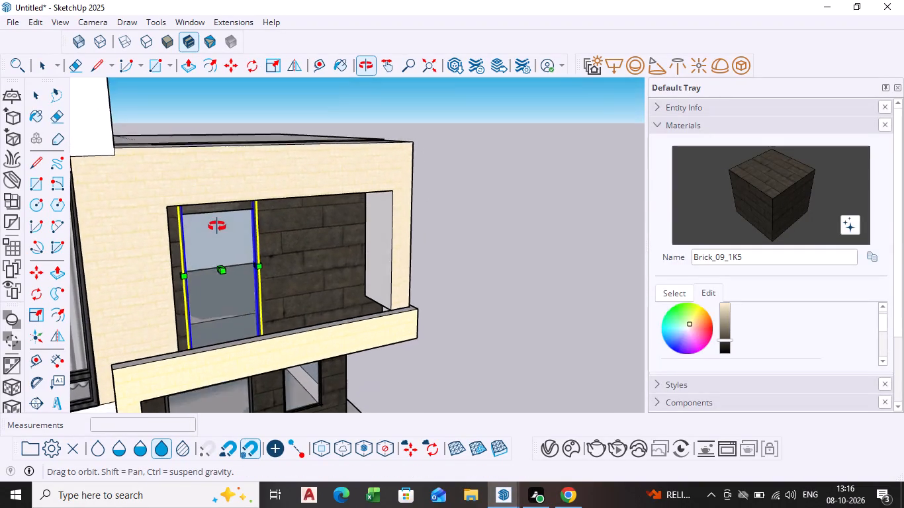
middle_drag(217, 226, 222, 214)
key(space)
click(229, 253)
key(m)
click(229, 253)
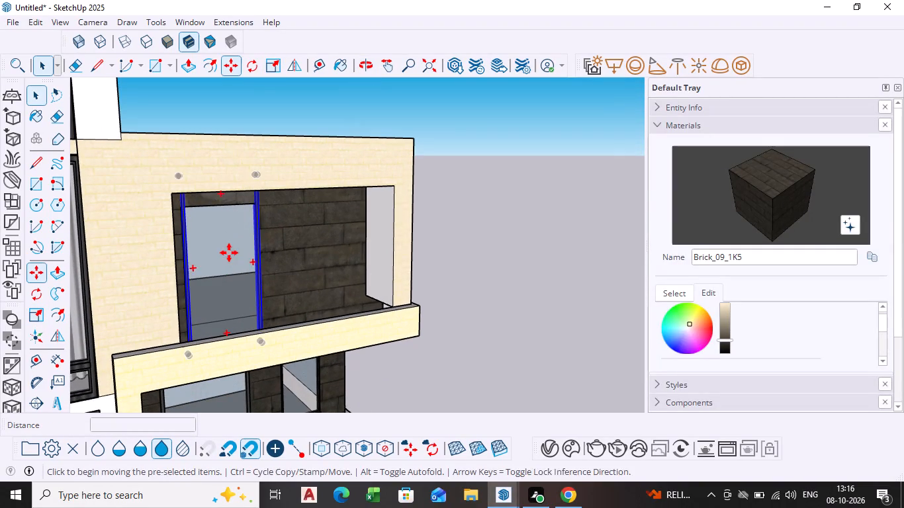
click(287, 285)
scroll(257, 226, down, 1)
middle_drag(257, 226, 245, 268)
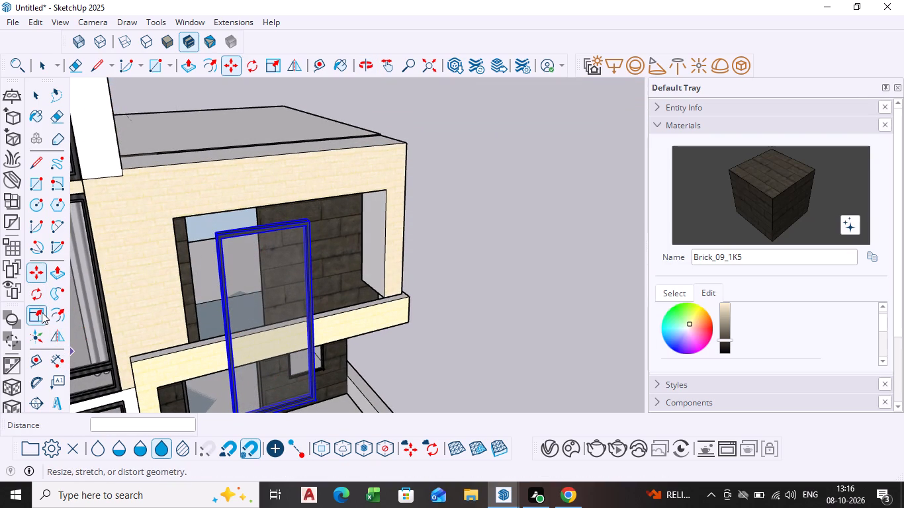
Scale the door frame shorter by lowering its top edge.
click(42, 312)
middle_drag(278, 218, 279, 260)
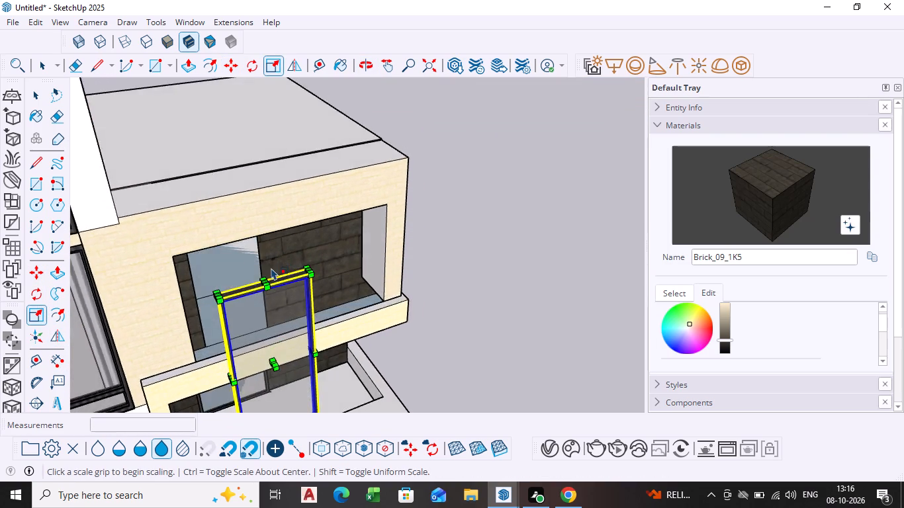
scroll(271, 268, up, 4)
click(261, 294)
click(270, 342)
scroll(276, 345, down, 2)
middle_drag(264, 344, 224, 206)
scroll(239, 257, down, 4)
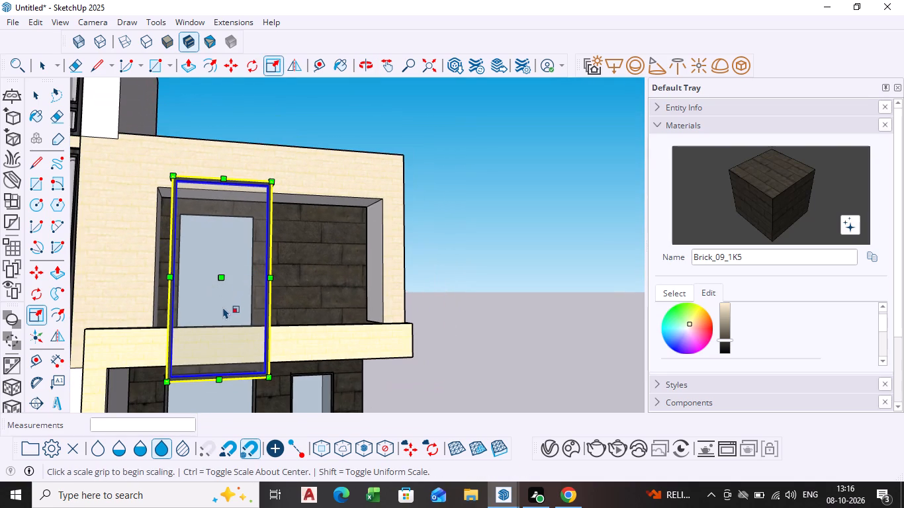
Move the shortened door frame back into the upper-floor doorway, aligning its bottom corner with the opening's bottom corner.
key(m)
click(169, 383)
scroll(179, 277, down, 1)
middle_drag(179, 277, 179, 299)
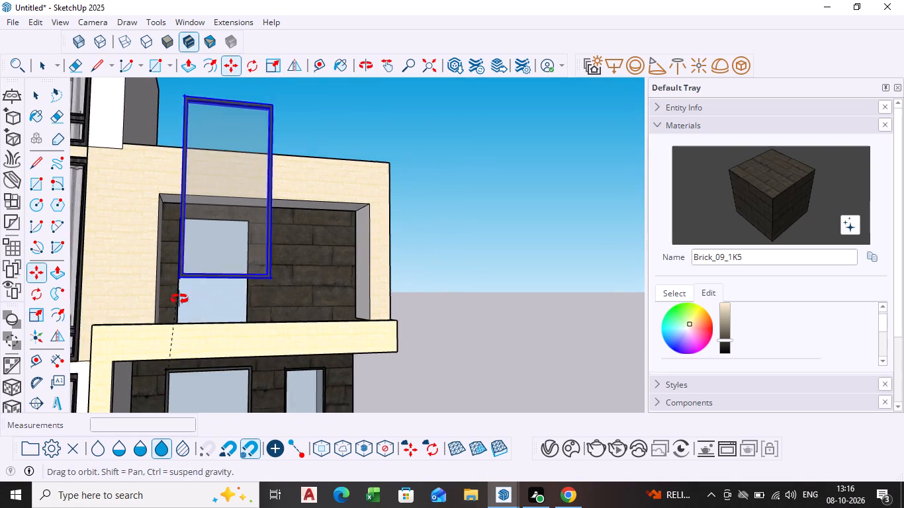
middle_drag(179, 299, 165, 414)
scroll(167, 341, up, 4)
middle_drag(200, 323, 271, 325)
scroll(268, 331, up, 4)
click(224, 359)
scroll(426, 316, down, 2)
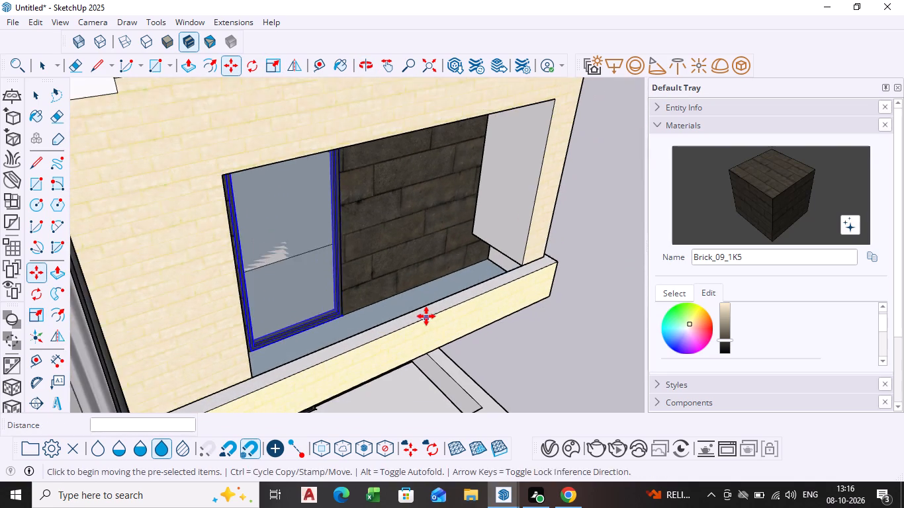
middle_drag(426, 316, 352, 286)
middle_drag(240, 140, 252, 110)
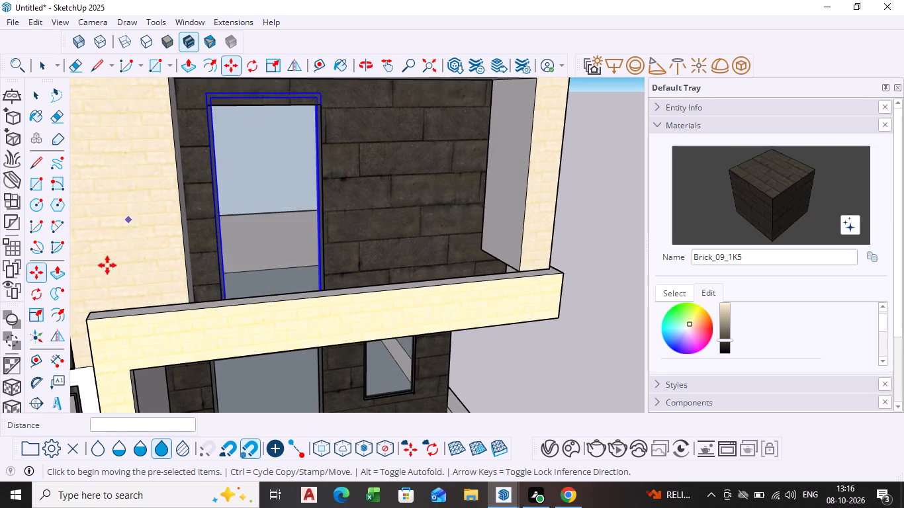
Scale the door frame uniformly from its top corner by 0.96 and again by 0.99 to fit the opening's height.
click(34, 312)
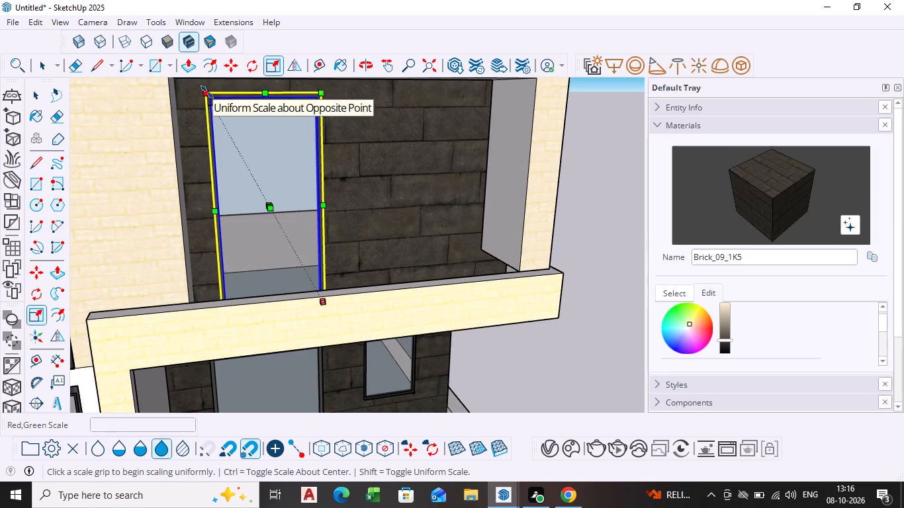
click(207, 92)
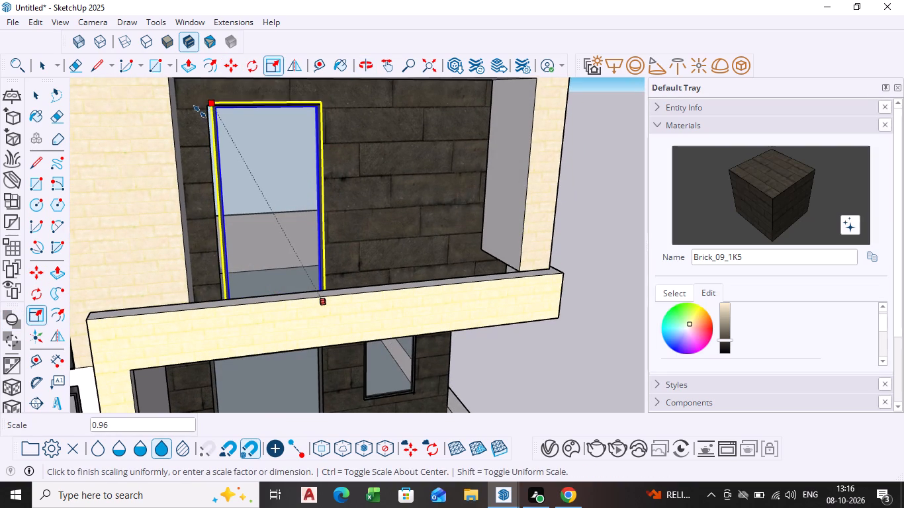
scroll(200, 112, up, 4)
click(189, 116)
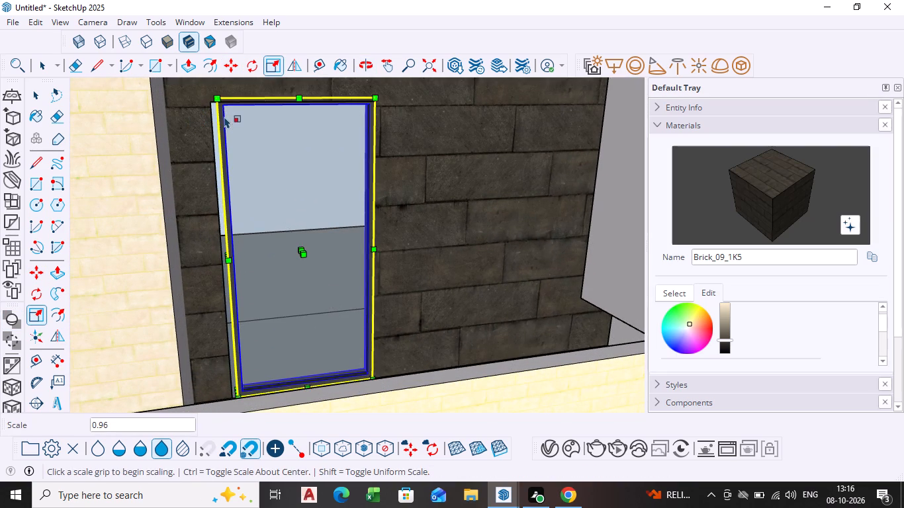
middle_drag(225, 114, 236, 144)
scroll(221, 120, up, 4)
click(220, 122)
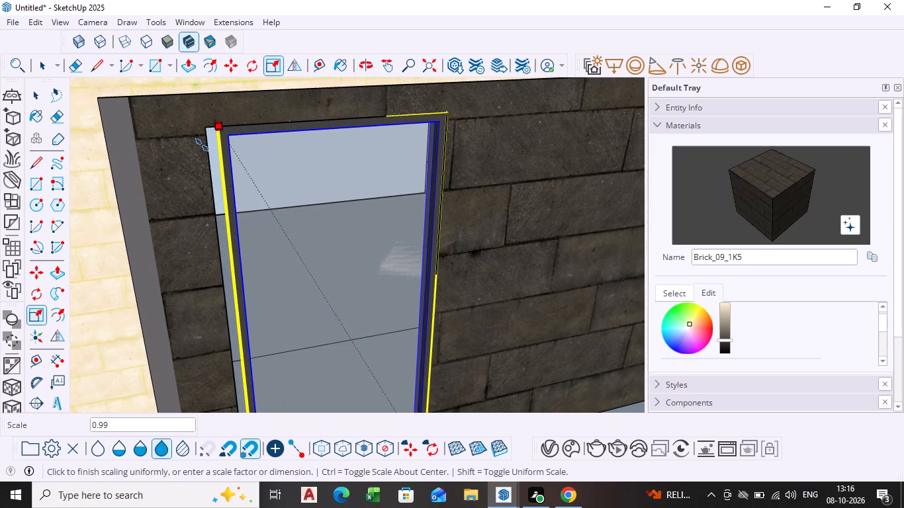
click(202, 140)
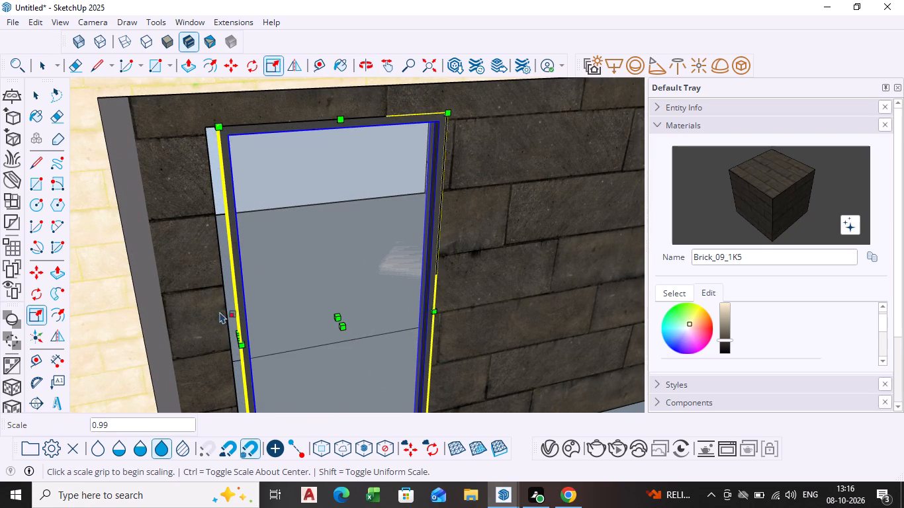
Scale the door frame wider along red so its side edge meets the doorway's side edge.
middle_drag(255, 340, 283, 227)
middle_drag(275, 234, 291, 247)
scroll(286, 247, up, 4)
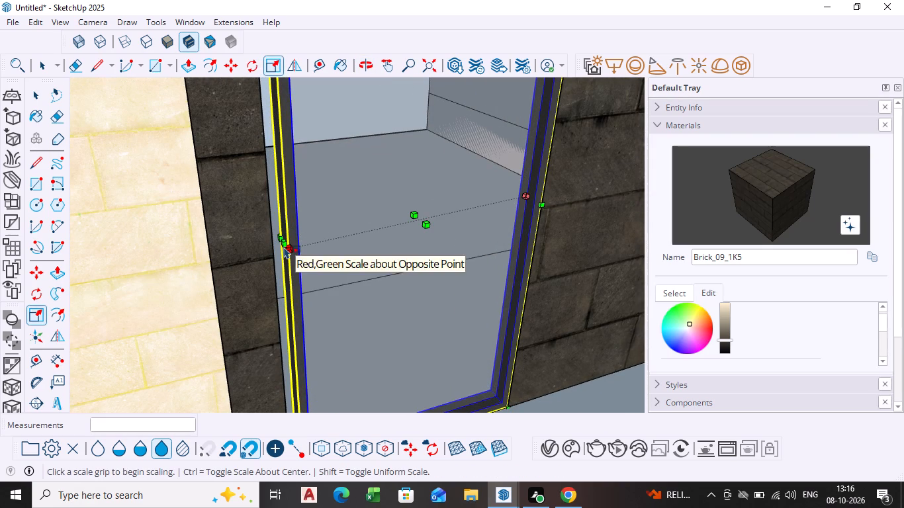
click(282, 244)
click(269, 240)
scroll(398, 272, down, 5)
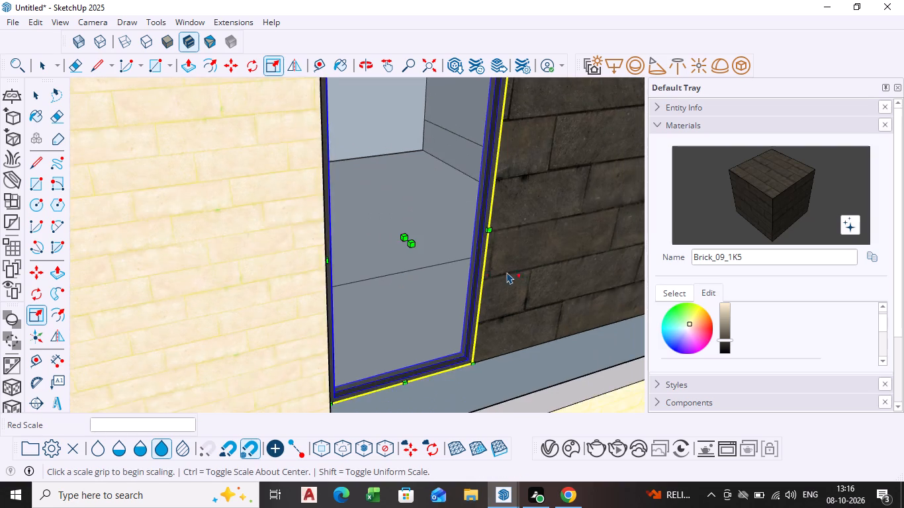
scroll(511, 272, down, 1)
middle_drag(510, 272, 400, 249)
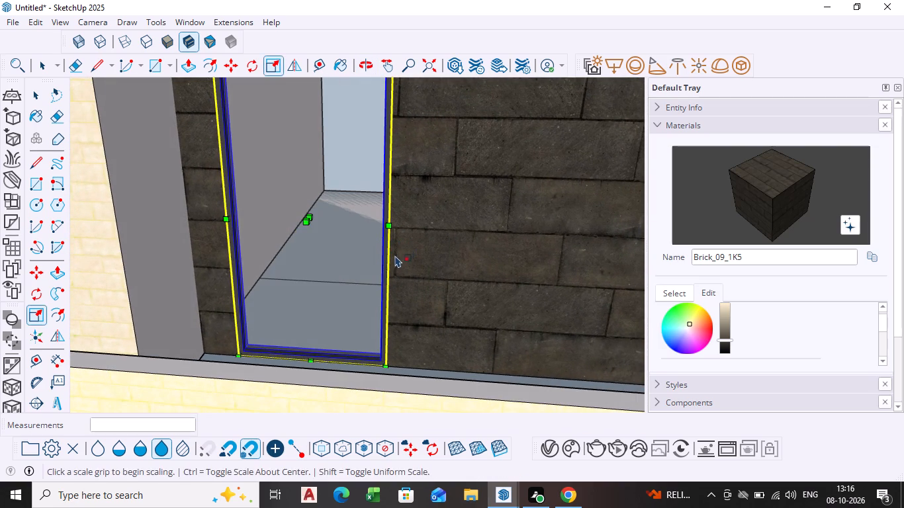
key(space)
Examine the fitted upper-floor door frame and the whole facade from several angles and distances.
scroll(340, 269, down, 11)
middle_drag(396, 319, 420, 226)
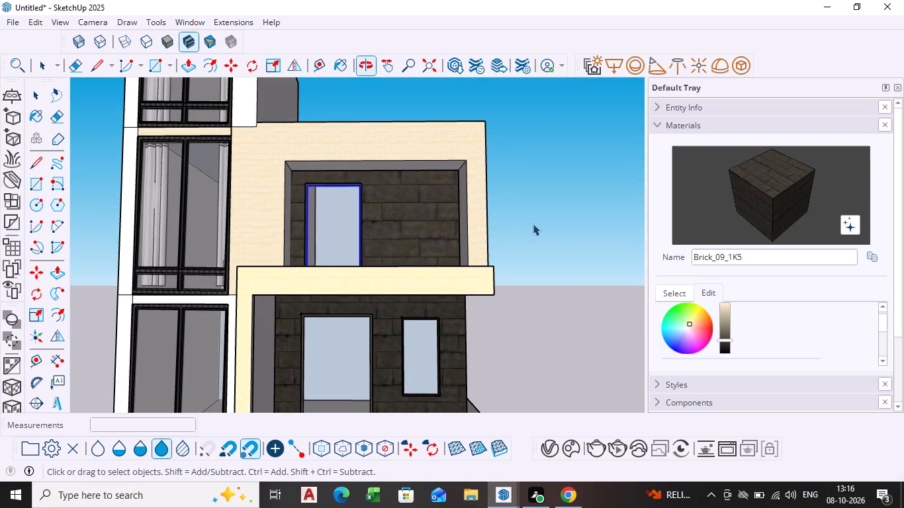
key(space)
scroll(406, 270, down, 2)
middle_drag(404, 270, 394, 228)
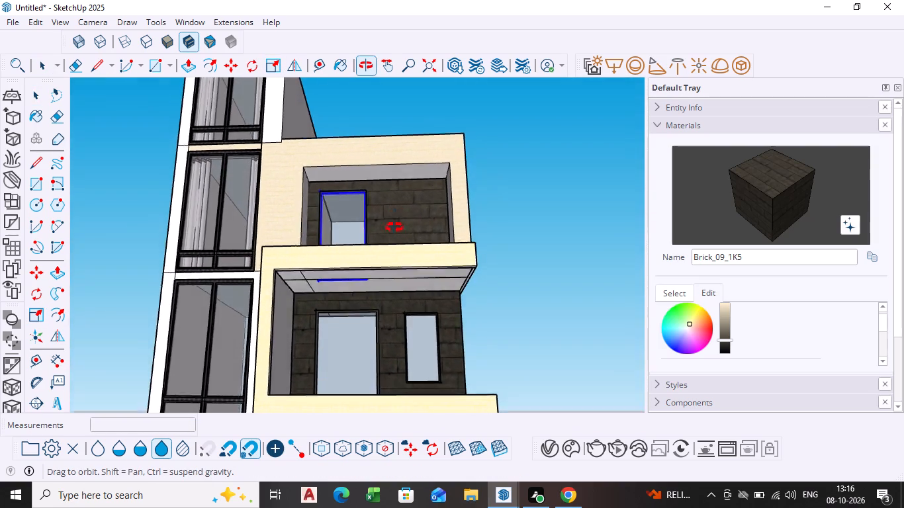
middle_drag(394, 228, 404, 308)
scroll(386, 325, down, 2)
middle_drag(386, 325, 363, 201)
scroll(357, 225, down, 4)
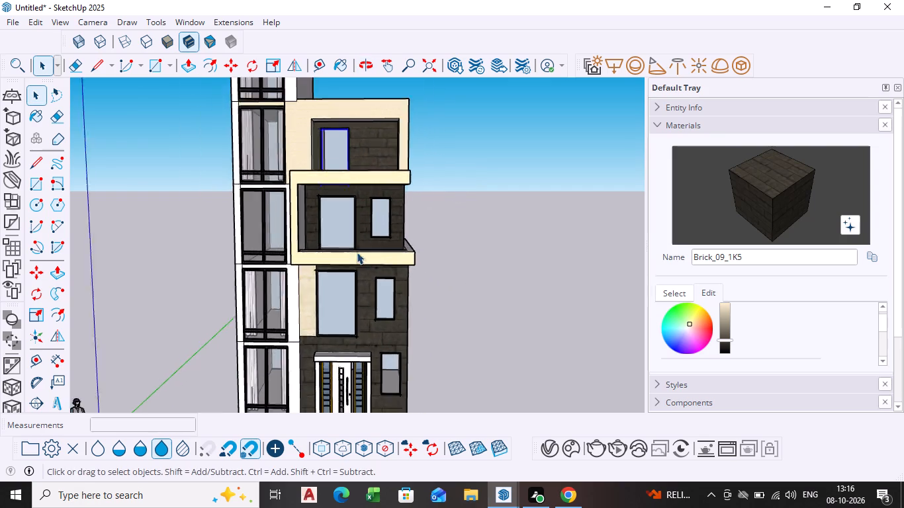
scroll(357, 252, down, 1)
middle_drag(353, 314, 369, 322)
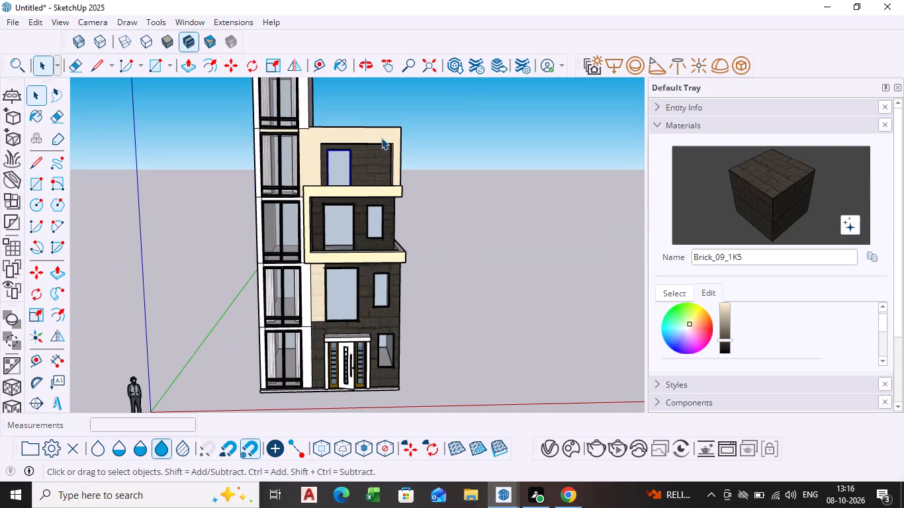
scroll(381, 138, up, 4)
scroll(358, 210, up, 9)
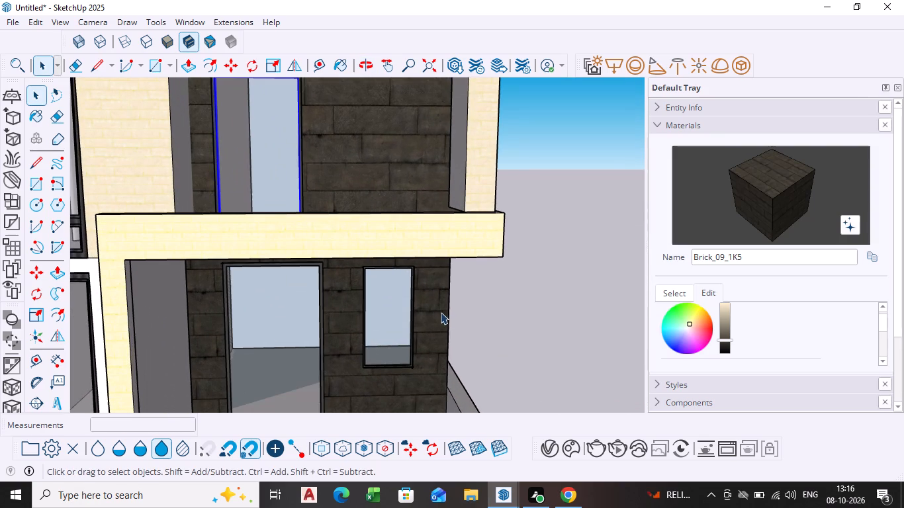
scroll(439, 313, down, 20)
shift+middle_drag(508, 328, 375, 258)
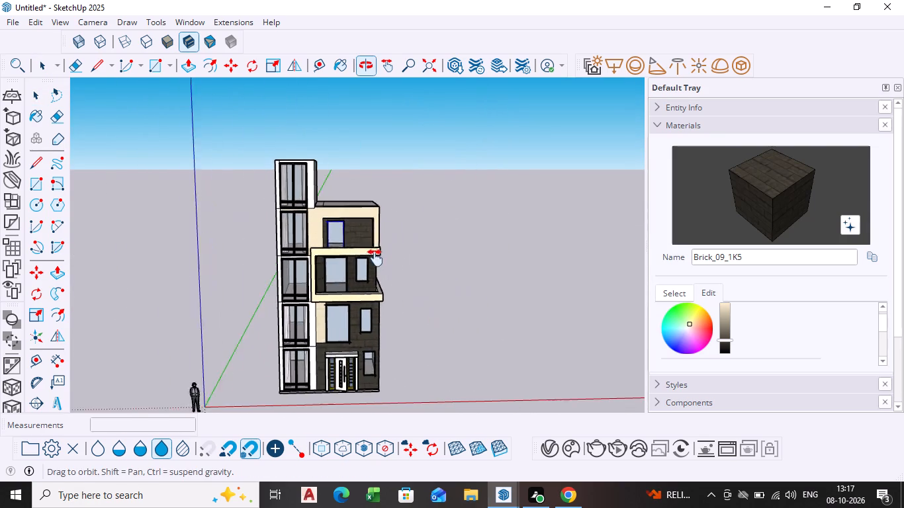
shift+middle_drag(375, 258, 354, 261)
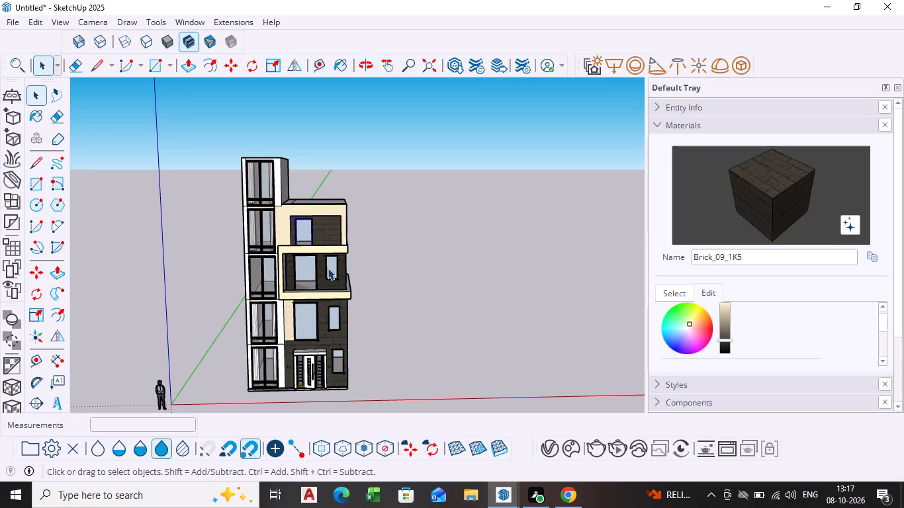
Copy the narrow window frame from the middle floor's brick wall to empty space beside the building, about 14' 1 7/16" away.
scroll(328, 268, up, 6)
middle_drag(320, 271, 334, 245)
scroll(334, 245, up, 6)
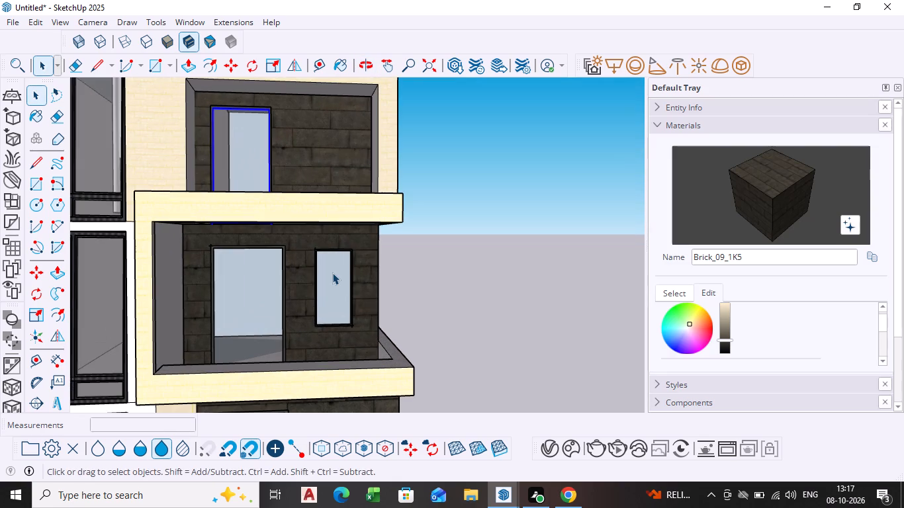
click(330, 280)
key(m)
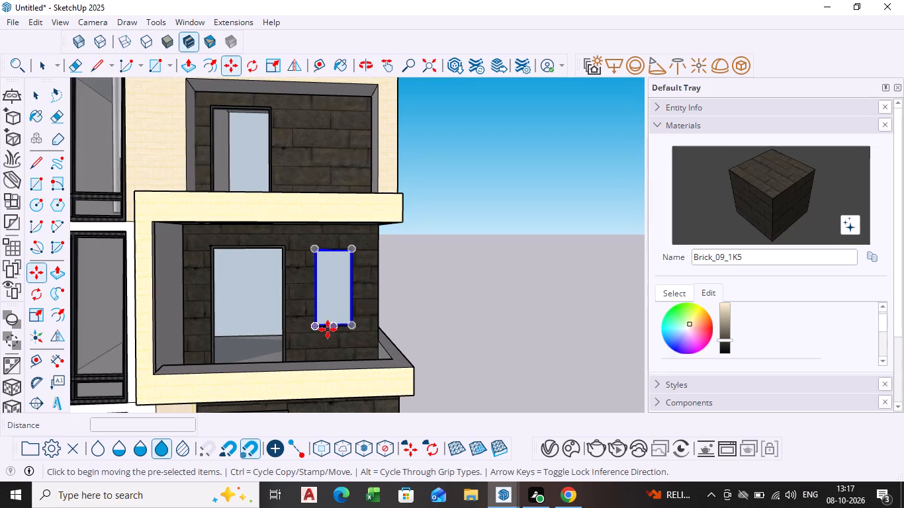
click(320, 325)
click(500, 266)
Draw a window rectangle about 4' 10 3/8" by 2' 1 13/16" on the upper floor's brick wall, between the doorway and outer corner.
middle_drag(373, 197, 372, 198)
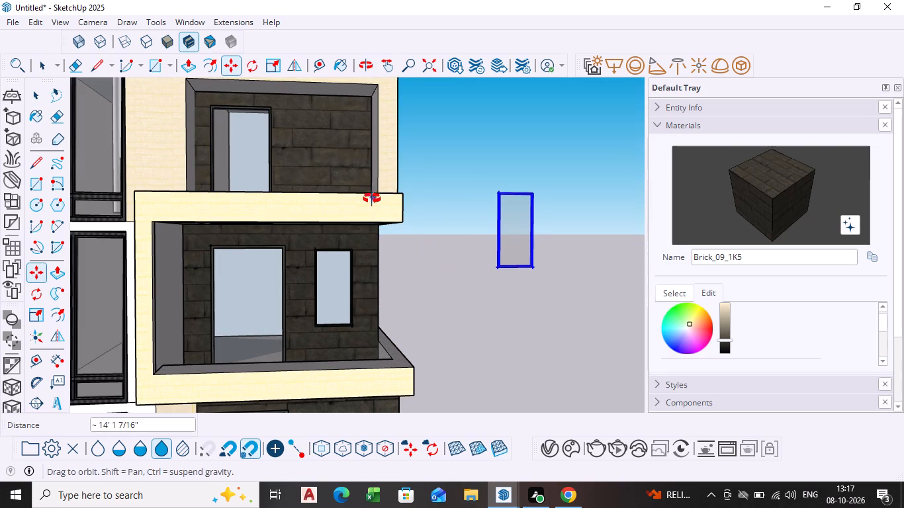
middle_drag(372, 198, 361, 262)
scroll(343, 223, up, 3)
middle_drag(341, 220, 355, 192)
scroll(285, 167, down, 1)
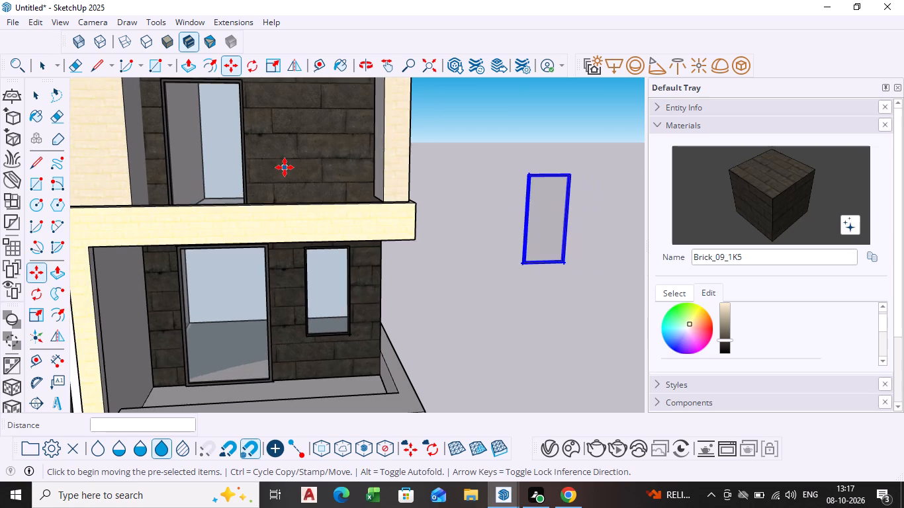
middle_drag(285, 167, 259, 227)
key(space)
triple_click(287, 213)
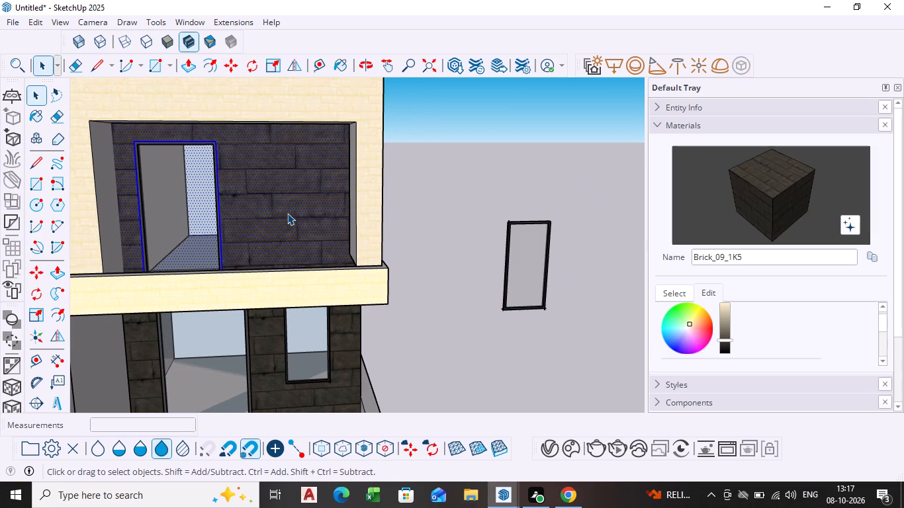
click(287, 213)
double_click(287, 213)
click(287, 213)
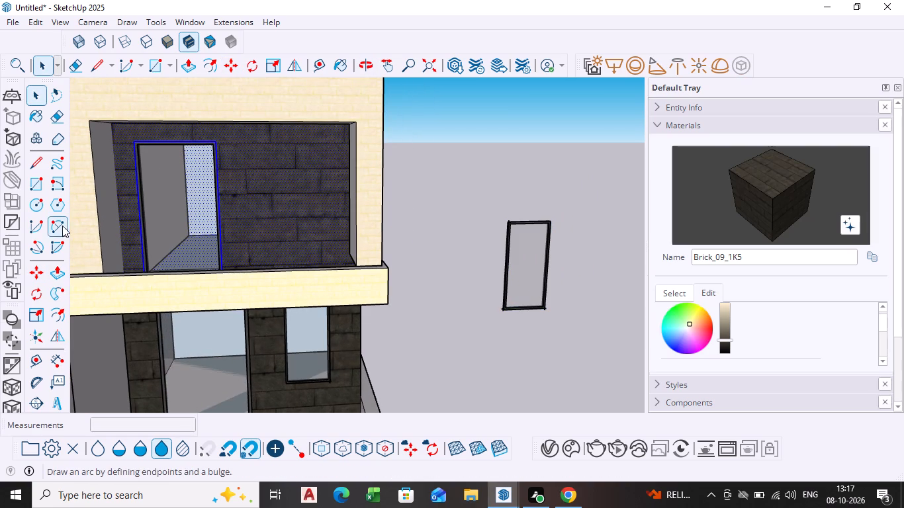
drag(34, 183, 40, 183)
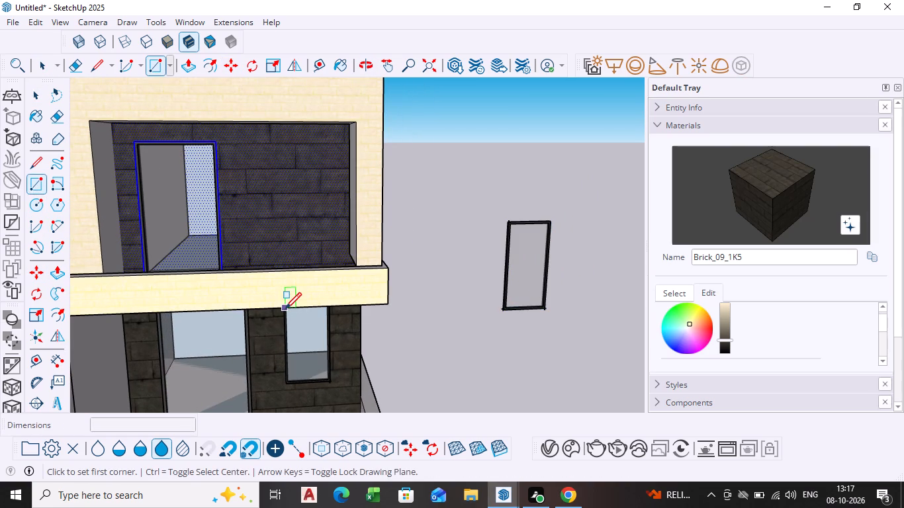
click(281, 245)
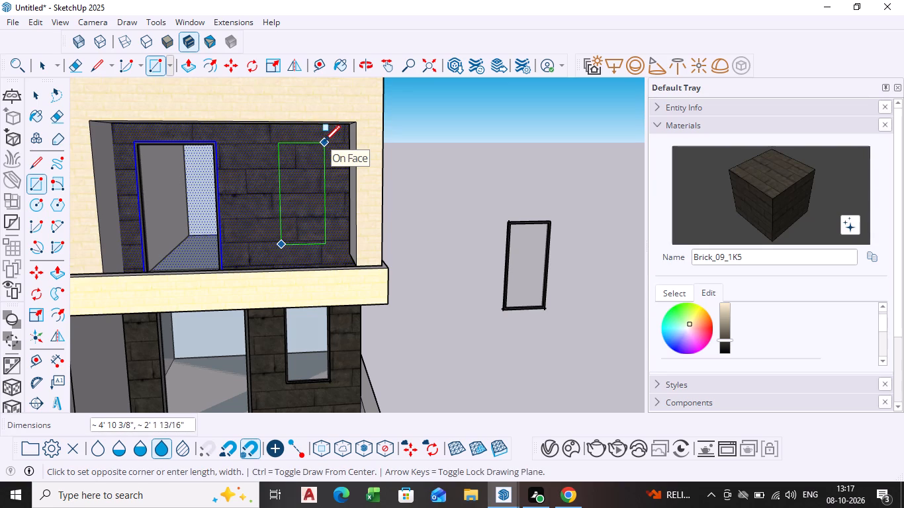
click(324, 143)
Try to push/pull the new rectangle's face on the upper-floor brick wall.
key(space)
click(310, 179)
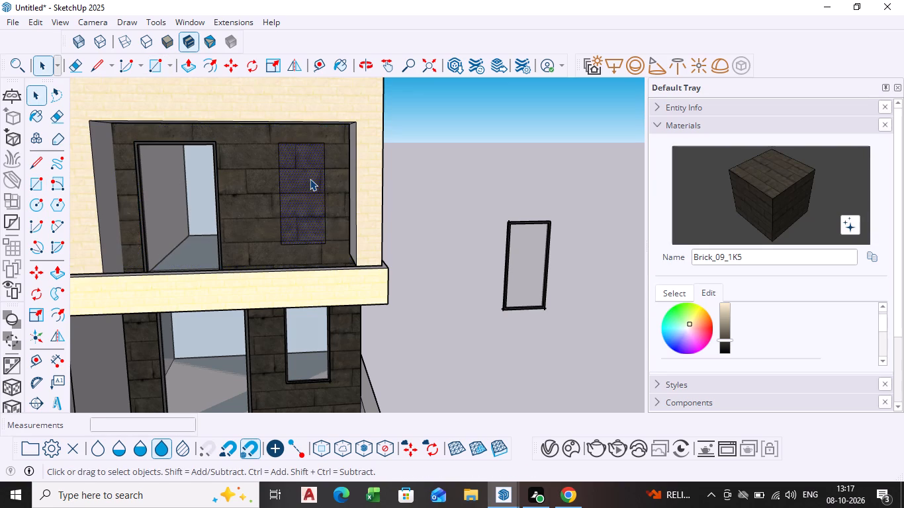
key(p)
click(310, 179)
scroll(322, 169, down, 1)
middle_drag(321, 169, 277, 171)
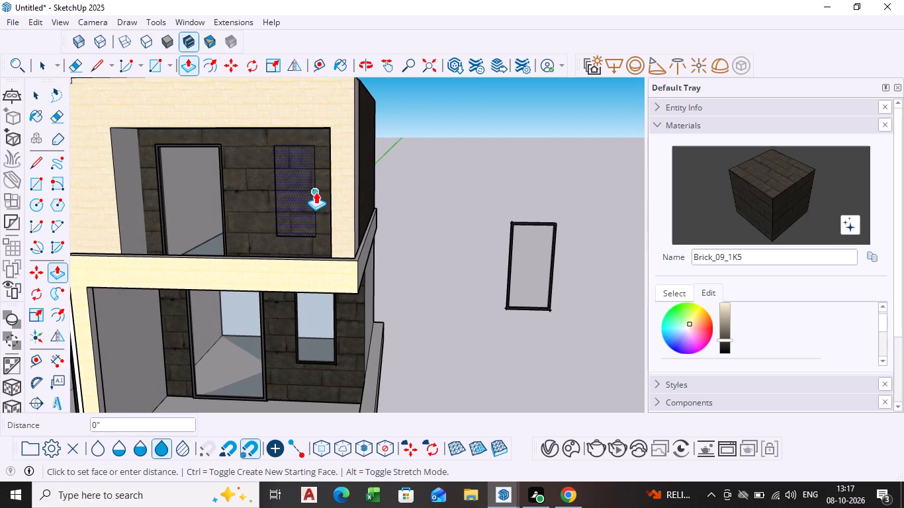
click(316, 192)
Delete the rectangle's face to open a window hole in the upper-floor brick wall.
key(space)
click(306, 195)
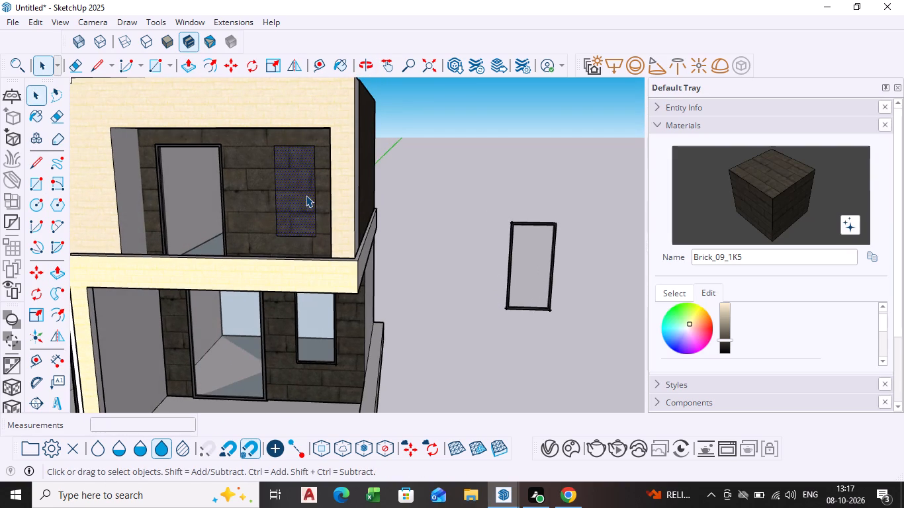
key(Delete)
Move the copied window frame by its bottom corner onto the new upper-floor opening's bottom corner nearest the doorway.
click(520, 271)
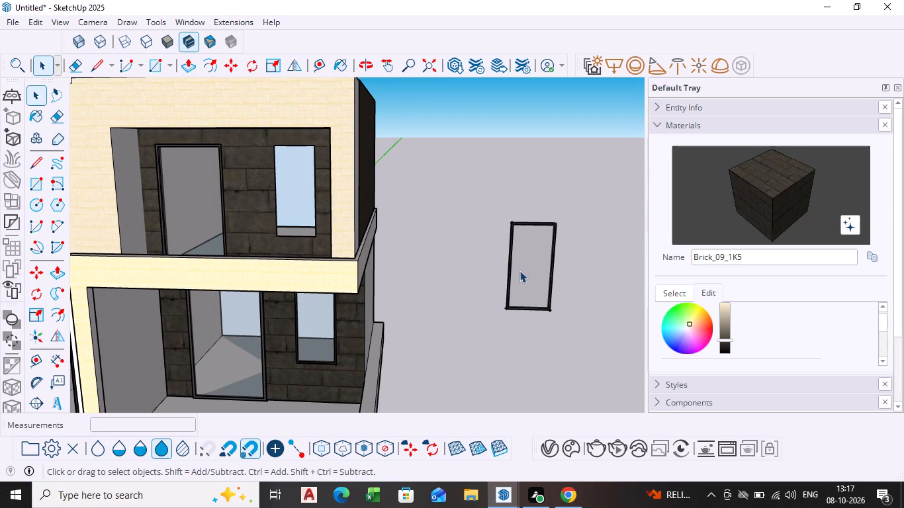
key(m)
drag(510, 311, 504, 309)
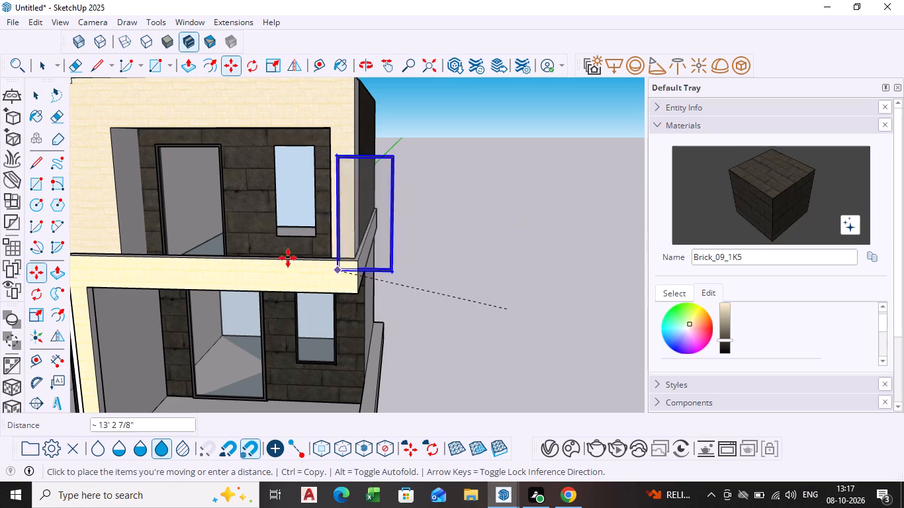
middle_drag(274, 231, 337, 216)
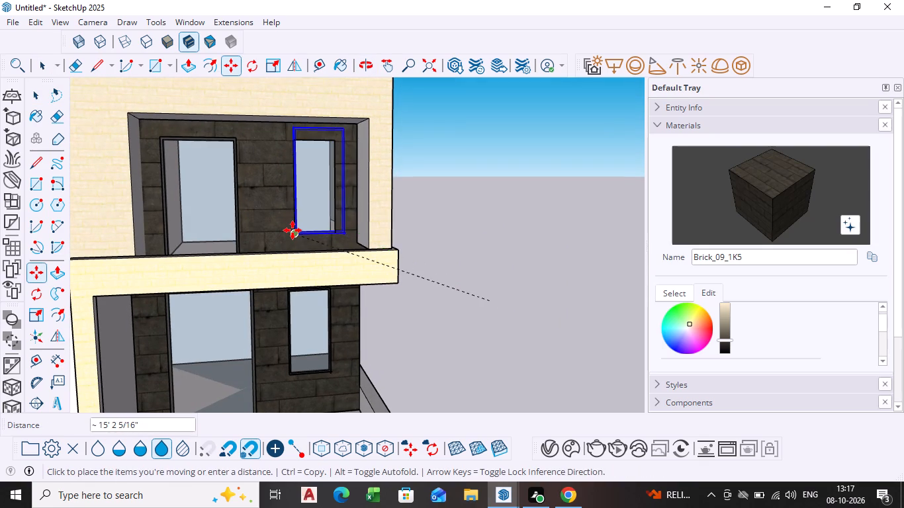
click(293, 230)
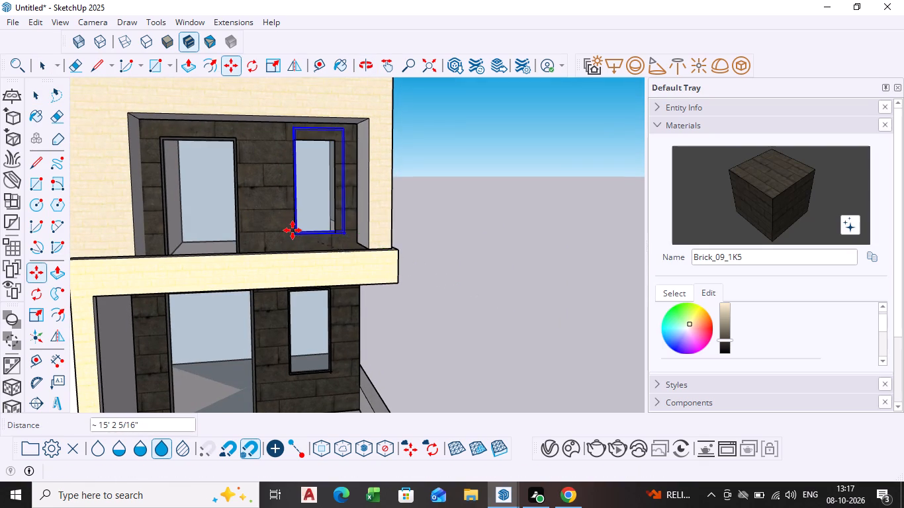
Move the window frame about 2' 11 5/8" out of the opening, in front of the brick wall.
scroll(350, 248, down, 7)
middle_drag(355, 257, 358, 230)
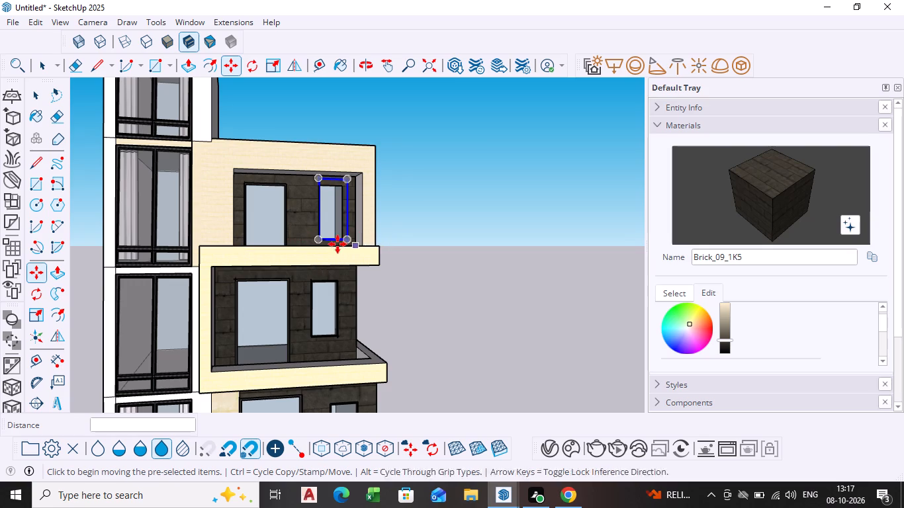
middle_drag(338, 244, 409, 339)
scroll(341, 261, up, 4)
key(space)
middle_drag(354, 206, 319, 206)
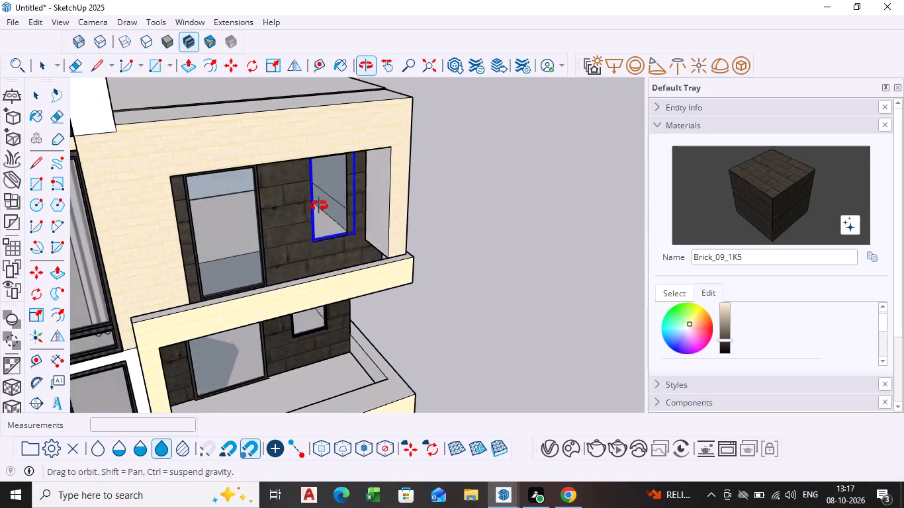
middle_drag(319, 206, 300, 208)
scroll(366, 178, up, 10)
key(m)
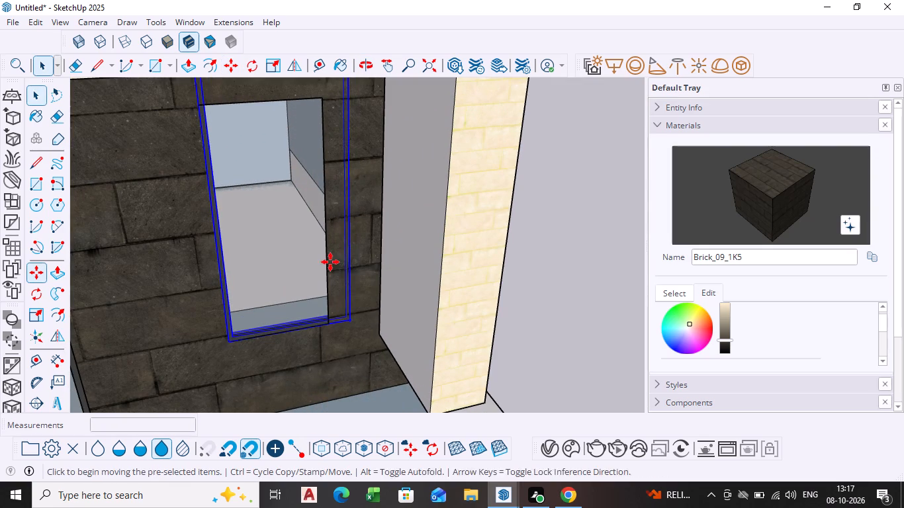
click(353, 320)
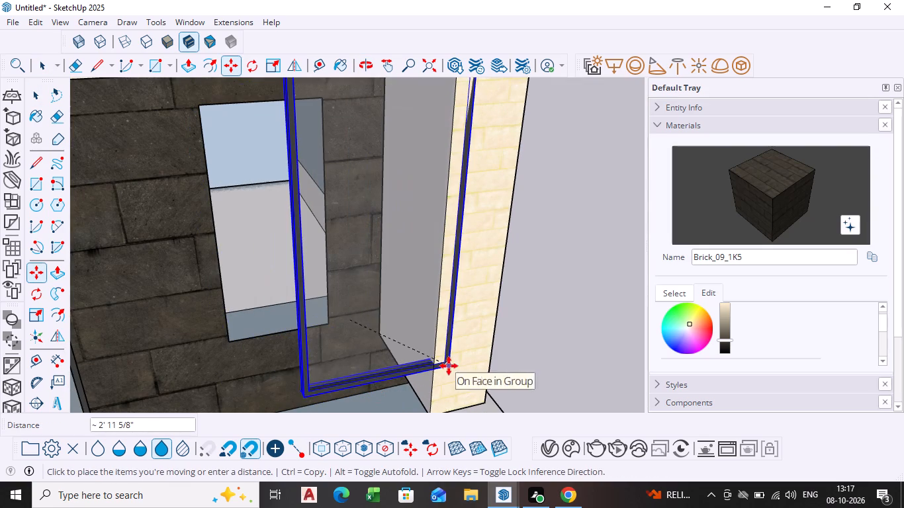
click(449, 366)
Widen the upper-floor window opening by moving its outer side edge about 3 1/4" toward the building corner and its inner edge toward the doorway.
middle_drag(267, 360, 426, 345)
scroll(345, 303, up, 4)
key(space)
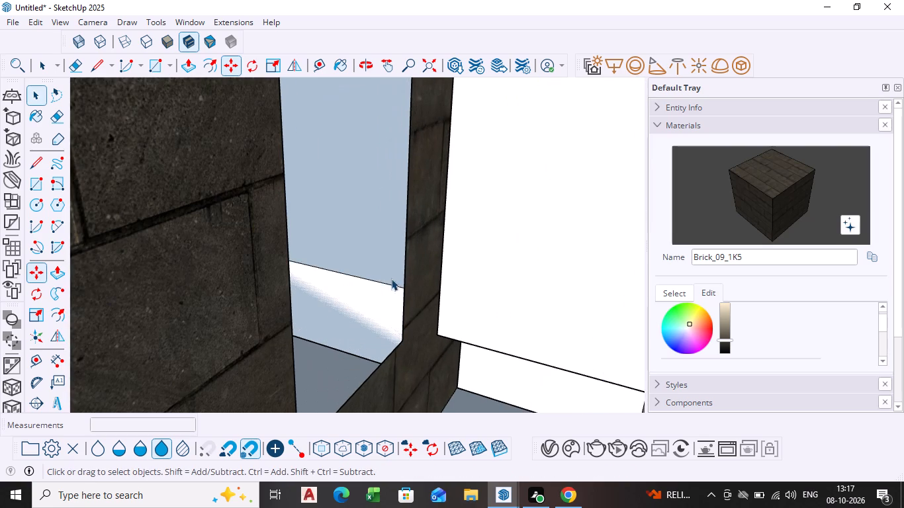
click(406, 263)
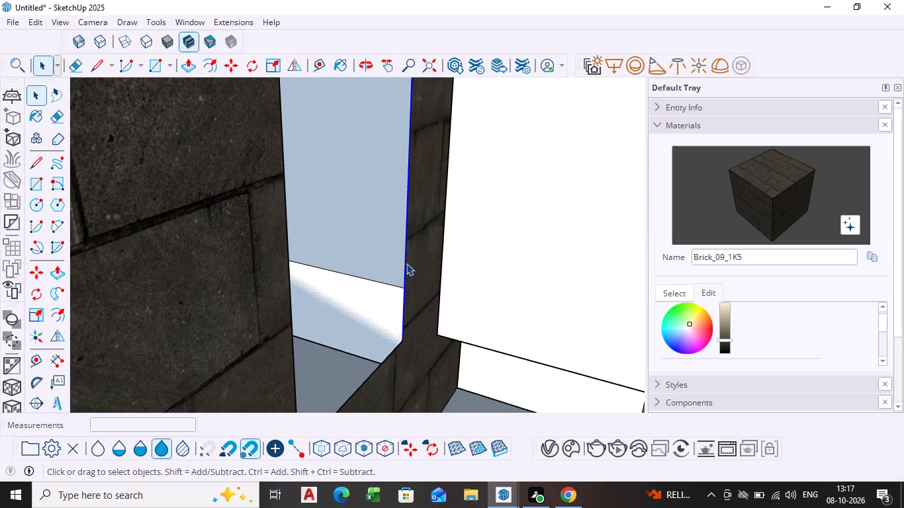
key(m)
click(406, 263)
click(416, 256)
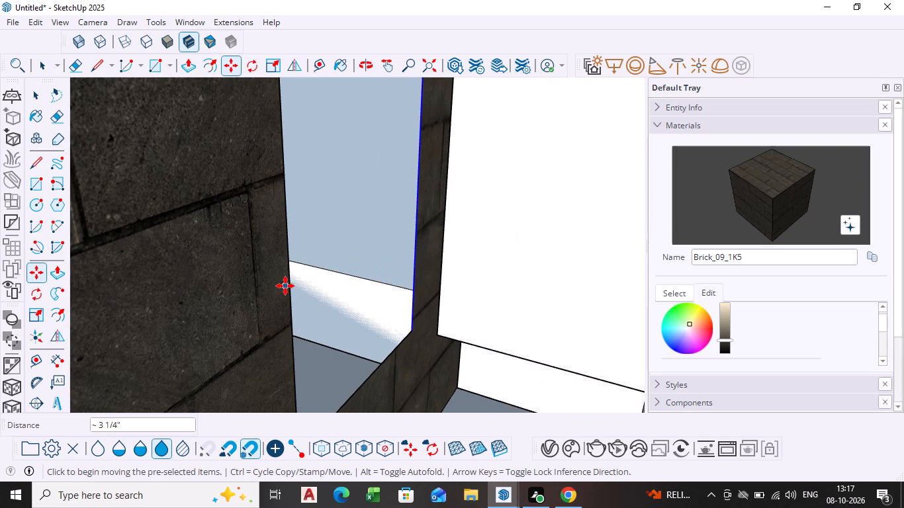
key(space)
click(291, 286)
key(m)
click(291, 286)
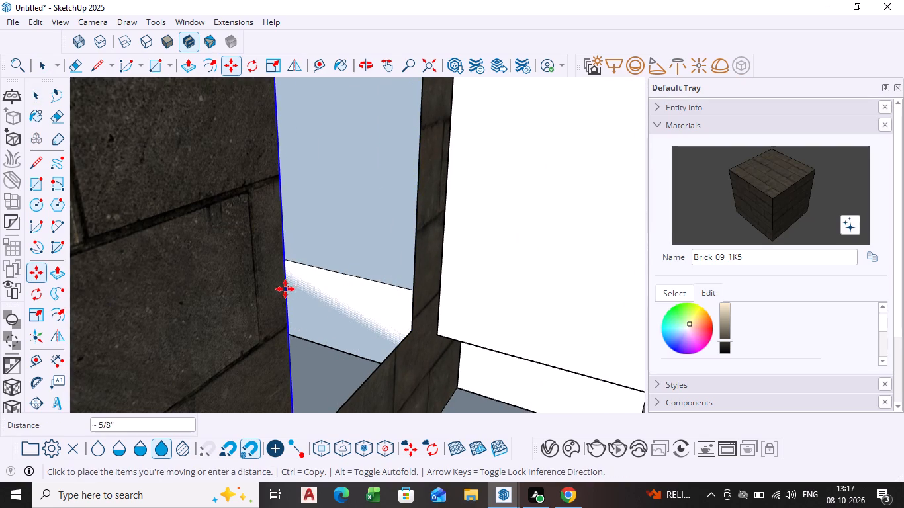
click(251, 303)
Move the upper-floor window opening's bottom edge down to make the opening taller.
scroll(293, 288, down, 7)
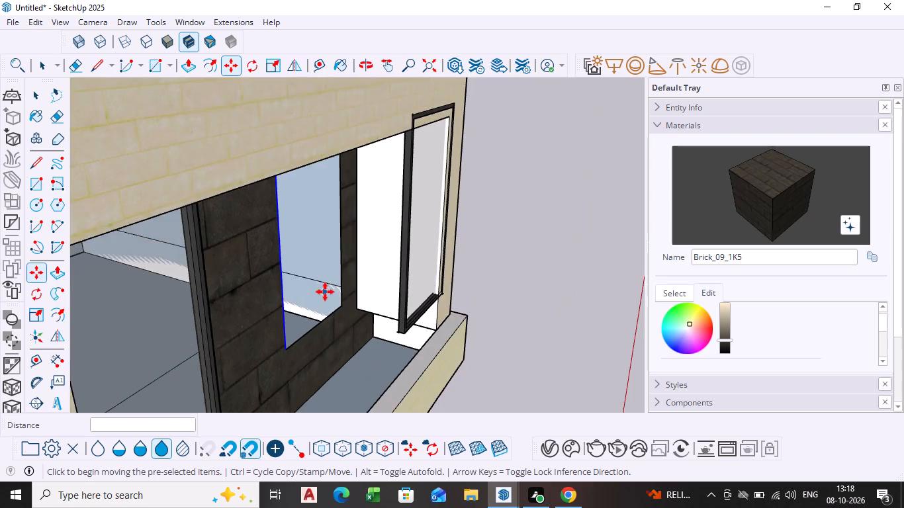
scroll(325, 292, down, 1)
middle_drag(323, 292, 264, 265)
scroll(318, 316, up, 3)
key(space)
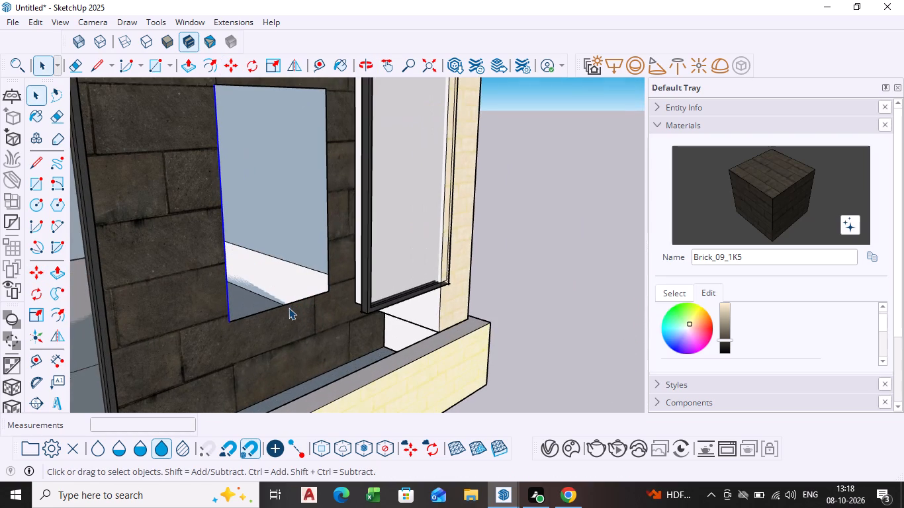
click(290, 302)
key(m)
click(290, 302)
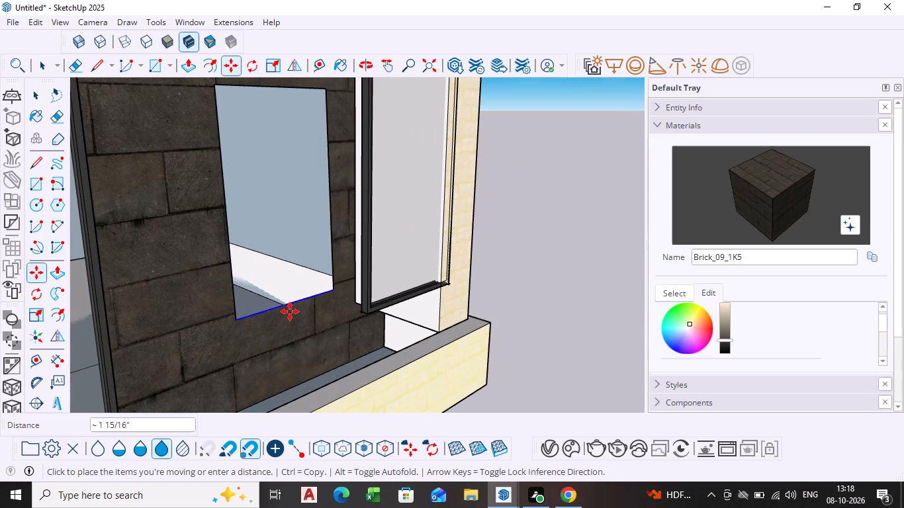
click(290, 332)
Move the window frame along the red axis about 4' 11" so it stands in front of the enlarged opening.
key(space)
click(373, 298)
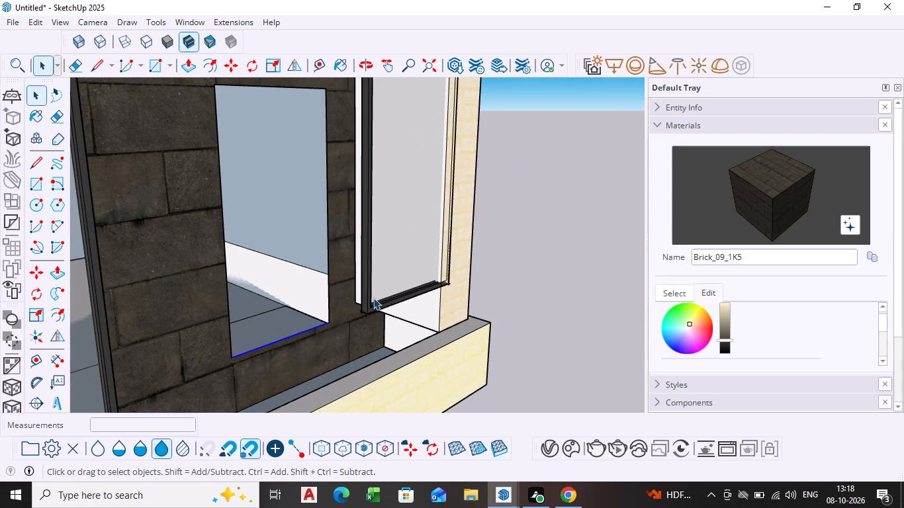
key(m)
click(373, 298)
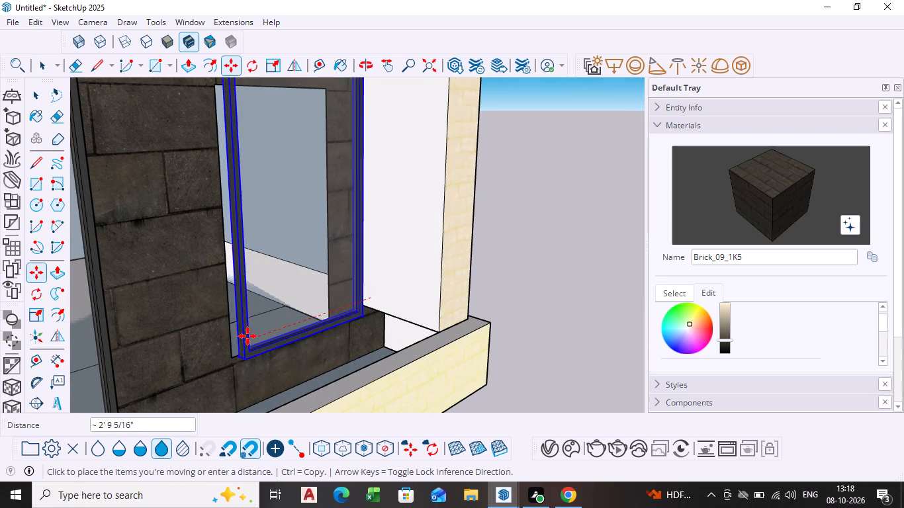
scroll(240, 337, down, 3)
middle_drag(239, 337, 228, 340)
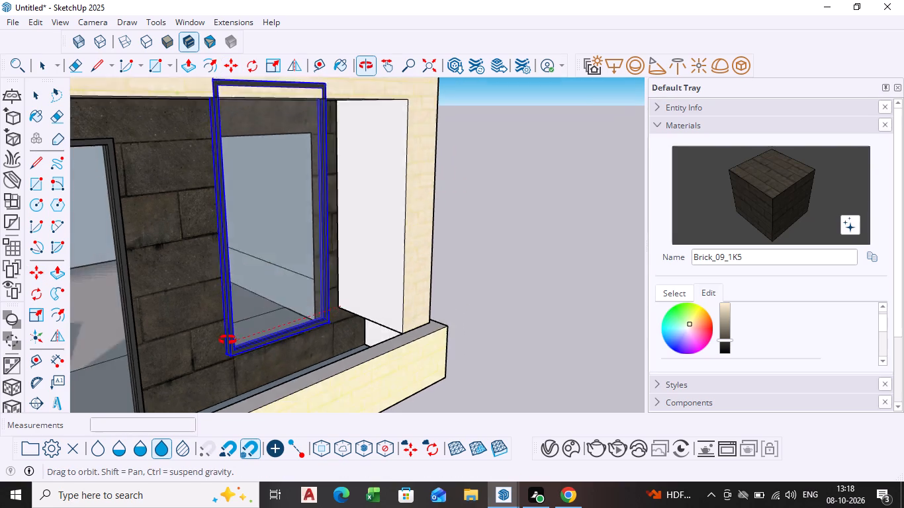
middle_drag(228, 340, 178, 350)
scroll(178, 350, up, 1)
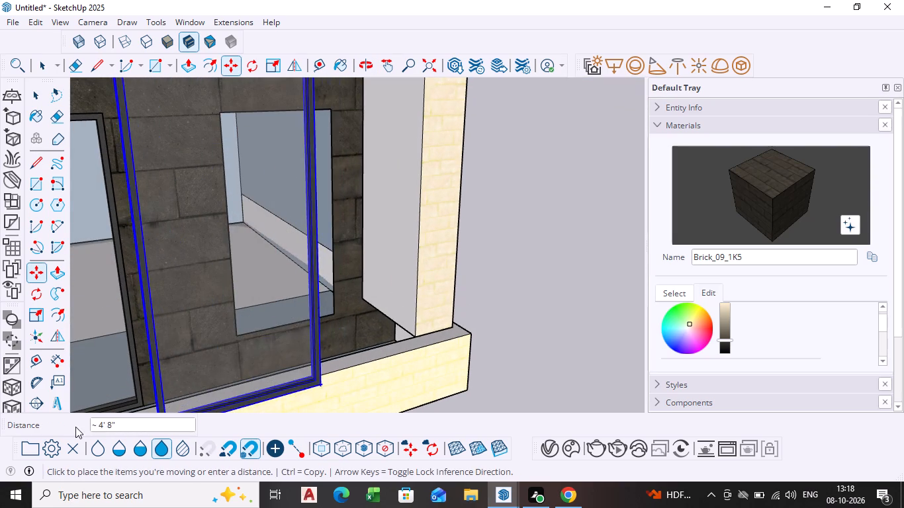
scroll(88, 405, down, 5)
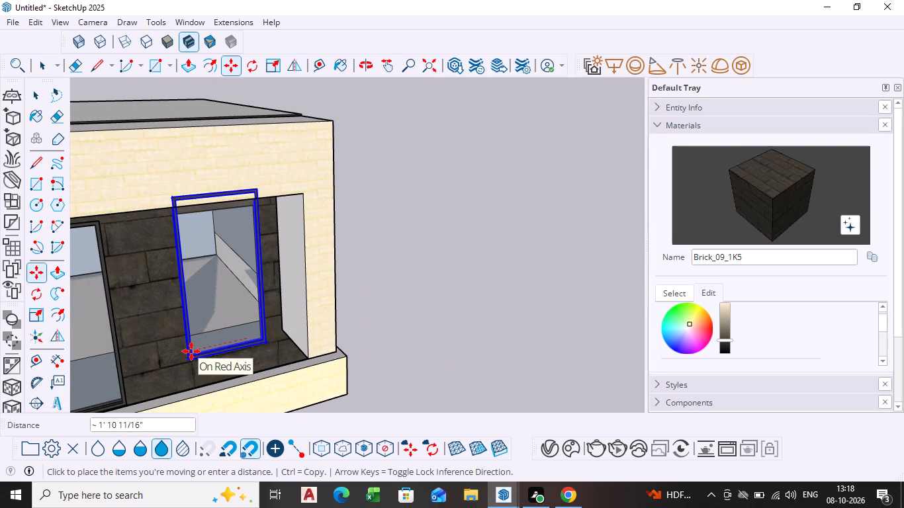
middle_drag(191, 351, 340, 298)
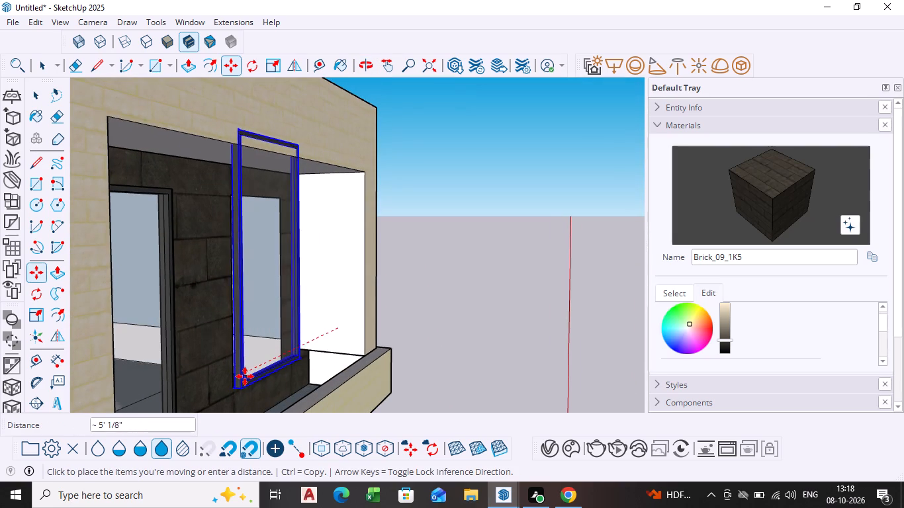
scroll(163, 347, down, 5)
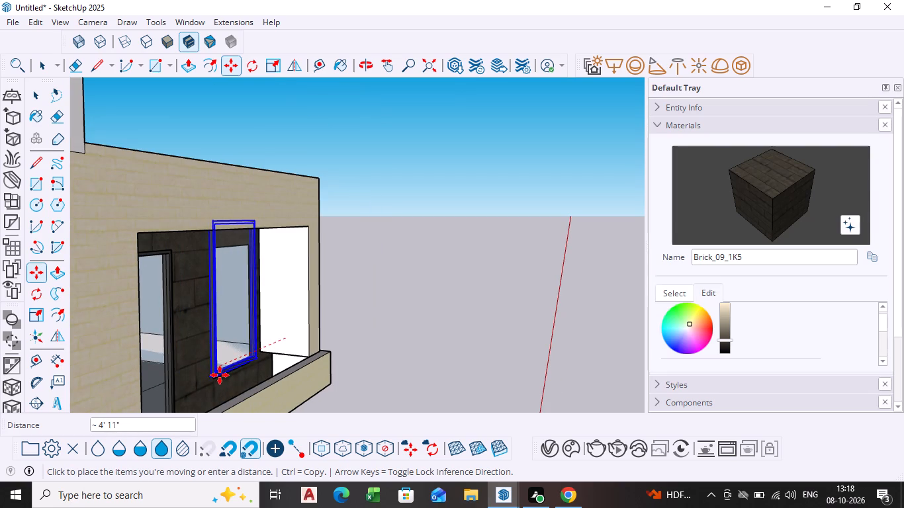
click(219, 379)
Move the window frame by its lower corner about 1' 3 5/8" toward the brick wall opening on the upper floor.
middle_drag(219, 380, 293, 366)
scroll(200, 382, up, 4)
middle_drag(242, 364, 162, 373)
scroll(185, 374, up, 4)
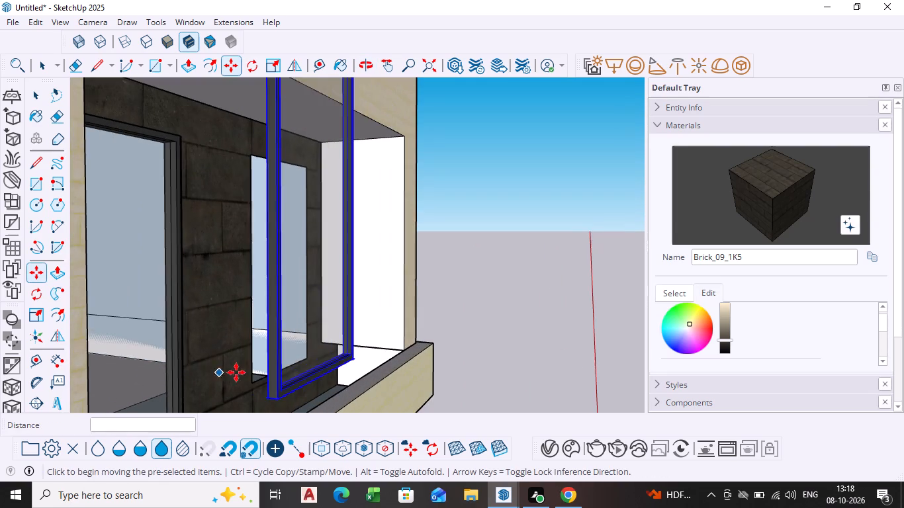
middle_drag(240, 372, 256, 370)
click(298, 396)
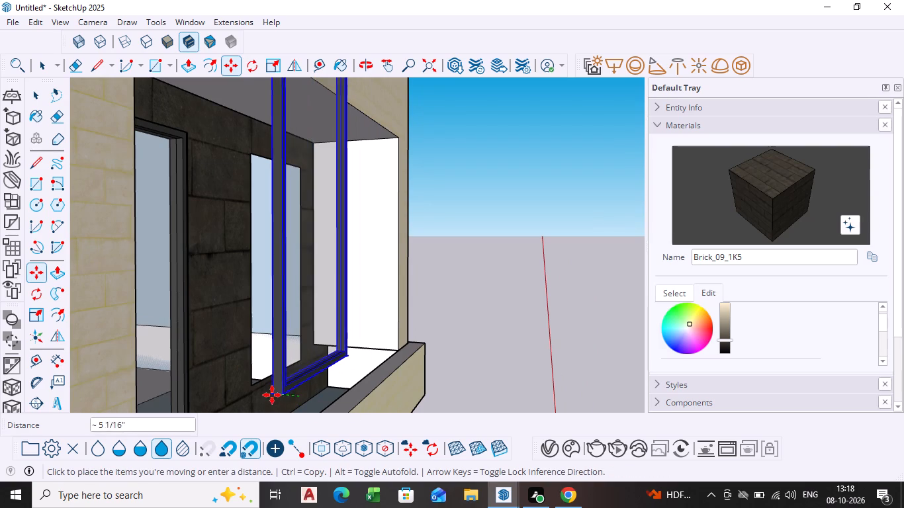
scroll(254, 378, up, 9)
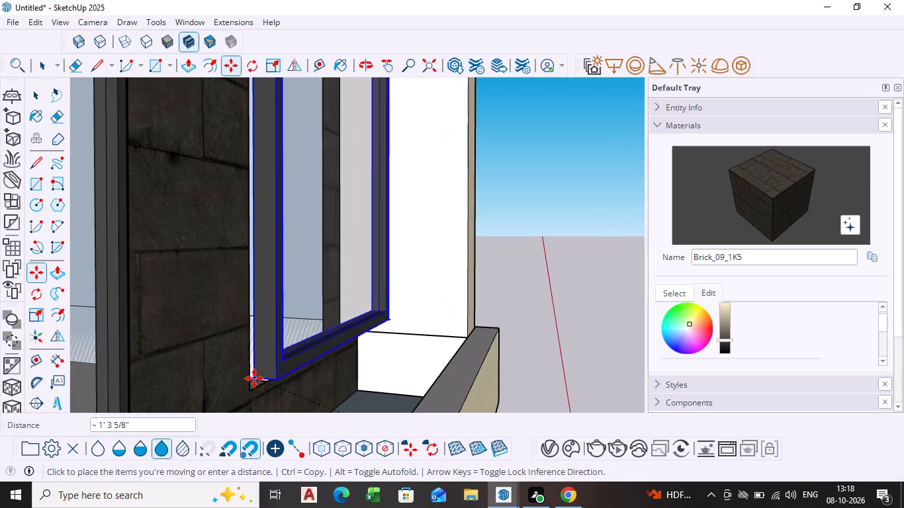
click(249, 388)
Move the window frame into the upper-floor opening, placing its lower corner on the opening's bottom corner nearest the doorway.
scroll(363, 316, down, 4)
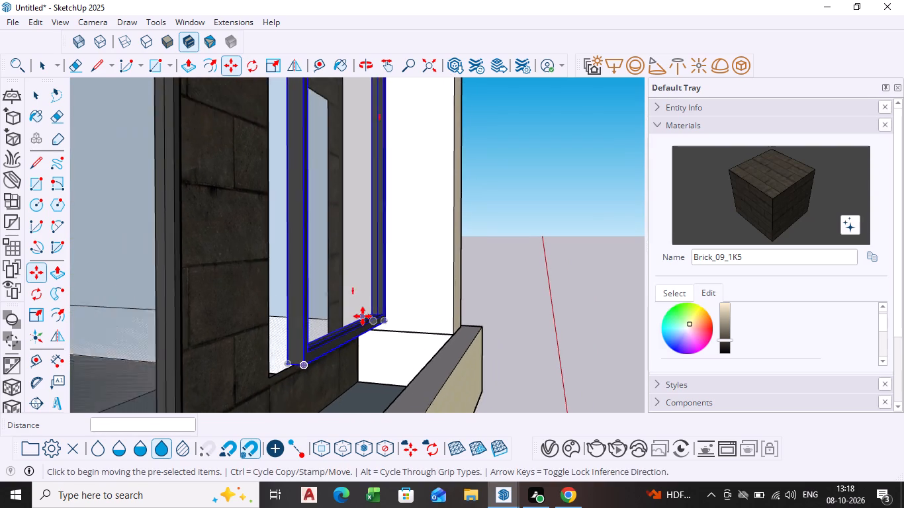
middle_drag(363, 316, 376, 316)
scroll(251, 372, up, 8)
middle_drag(274, 368, 242, 363)
middle_drag(258, 347, 301, 353)
scroll(324, 319, down, 5)
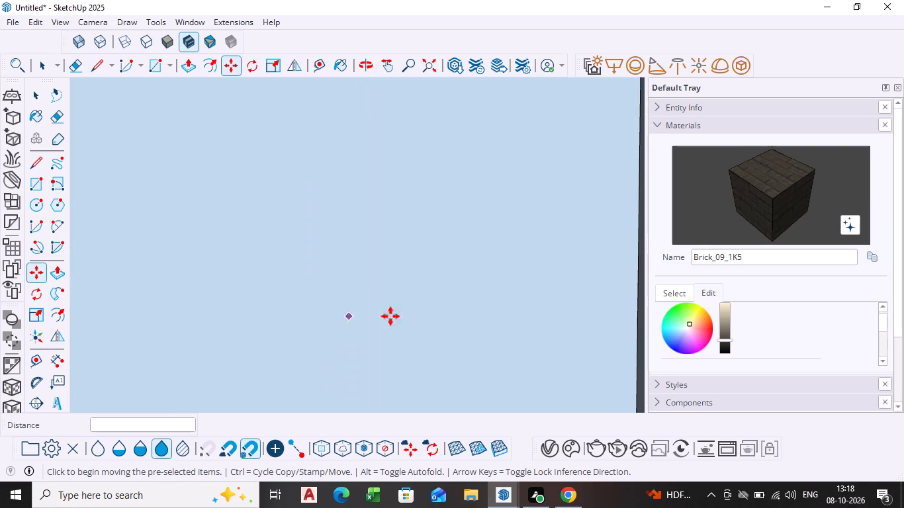
click(434, 71)
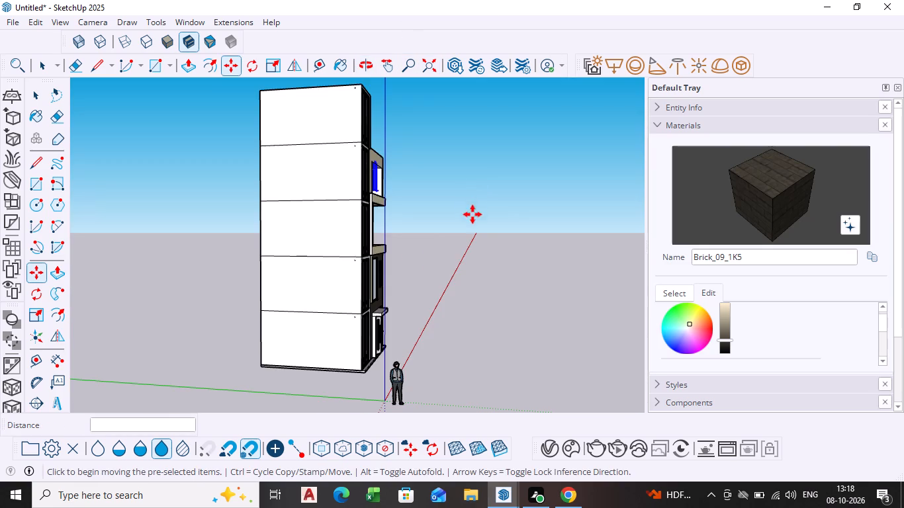
scroll(370, 195, up, 16)
middle_drag(359, 196, 308, 221)
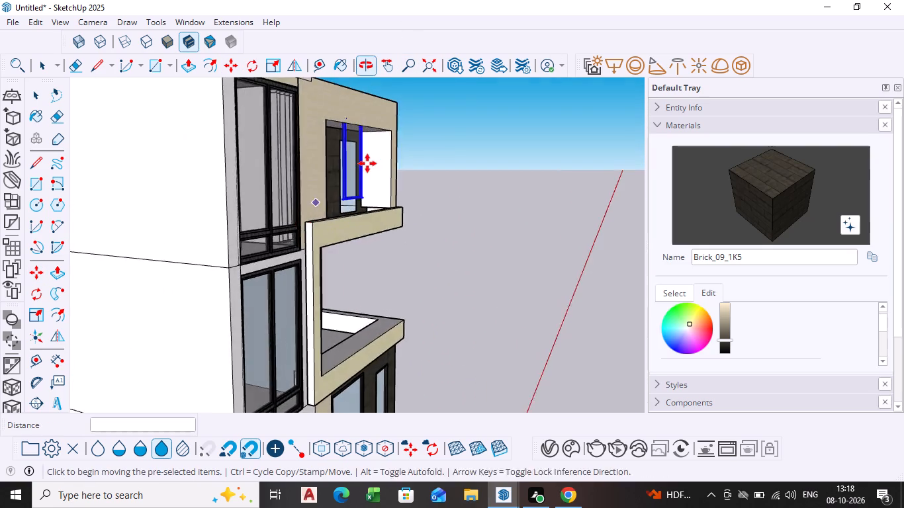
scroll(367, 163, up, 9)
scroll(321, 230, up, 9)
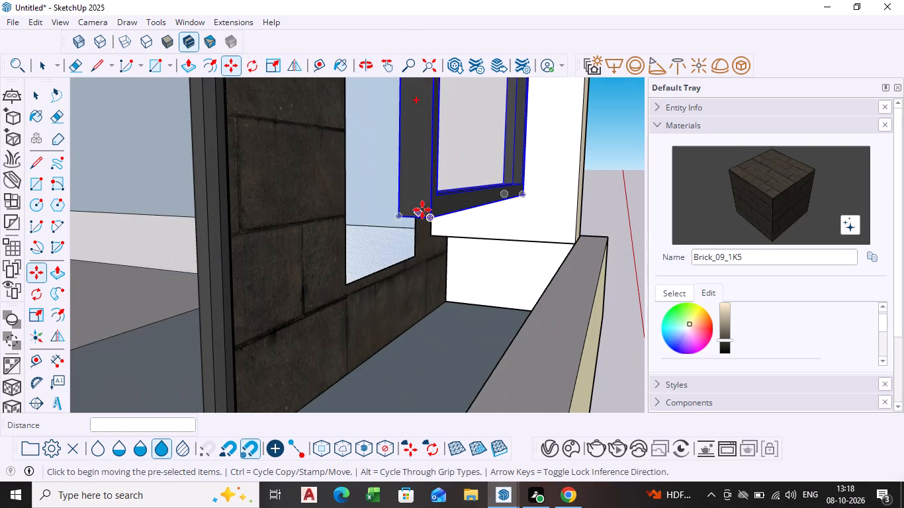
click(396, 215)
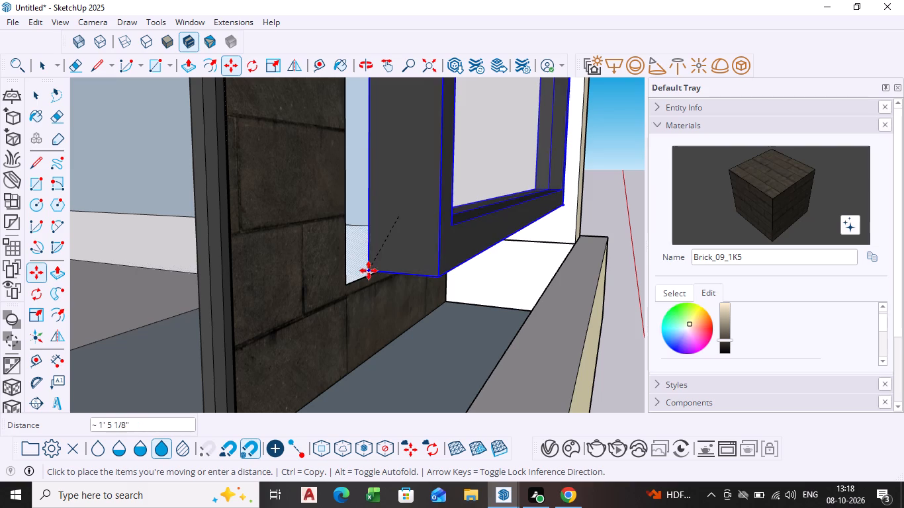
click(371, 273)
click(446, 278)
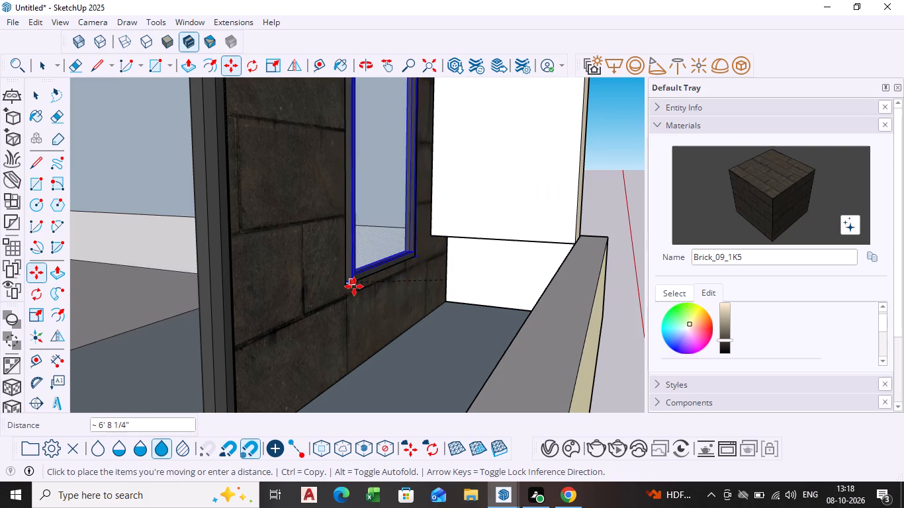
click(353, 286)
Scale the window frame along the red axis so its outer side meets the opening's side edge.
middle_drag(383, 273, 259, 318)
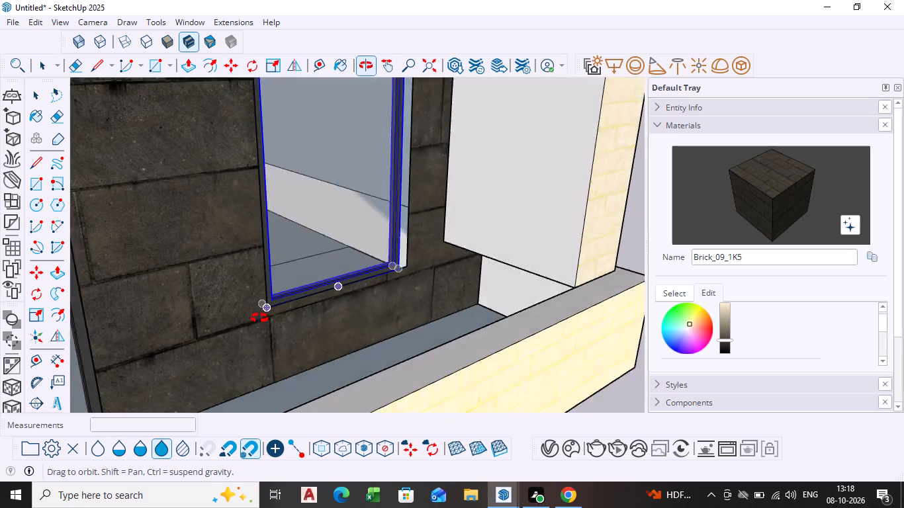
middle_drag(259, 318, 206, 341)
scroll(206, 341, down, 6)
scroll(307, 228, down, 3)
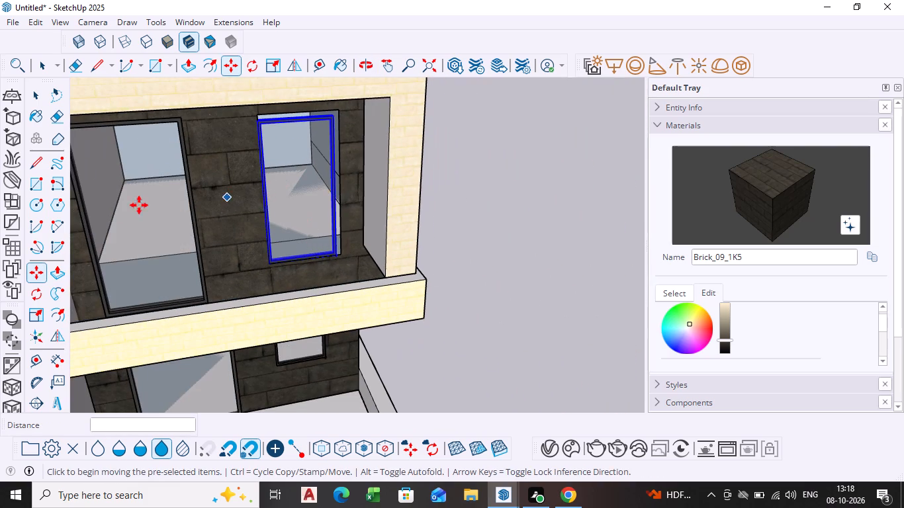
click(38, 315)
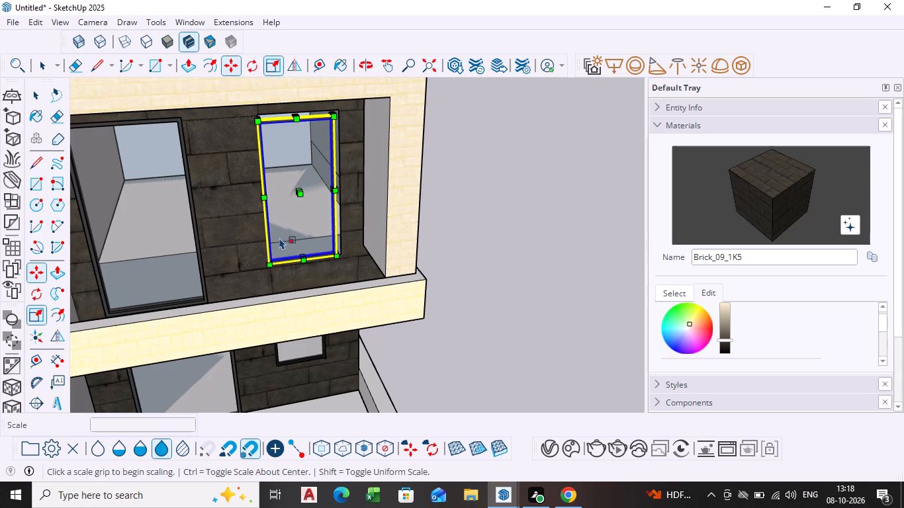
middle_drag(283, 232, 198, 232)
scroll(343, 192, up, 9)
middle_drag(311, 193, 296, 200)
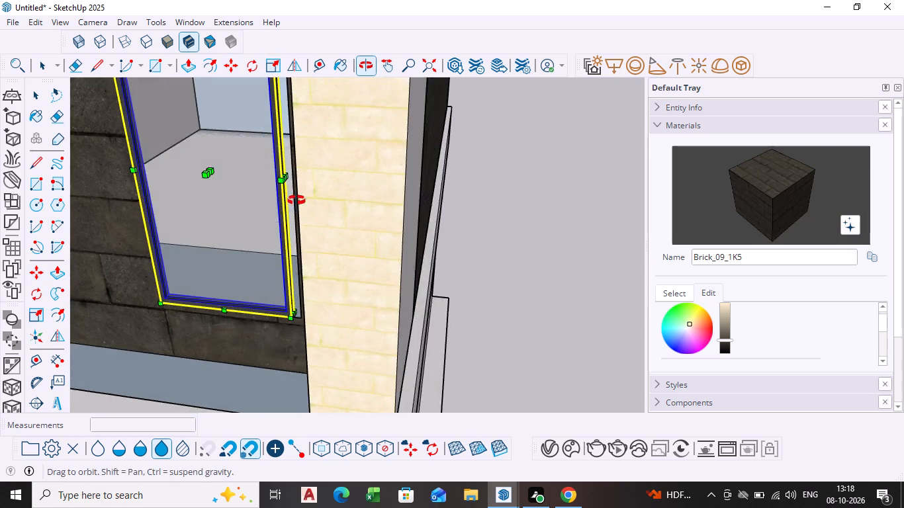
middle_drag(296, 200, 296, 200)
scroll(285, 190, up, 8)
click(286, 174)
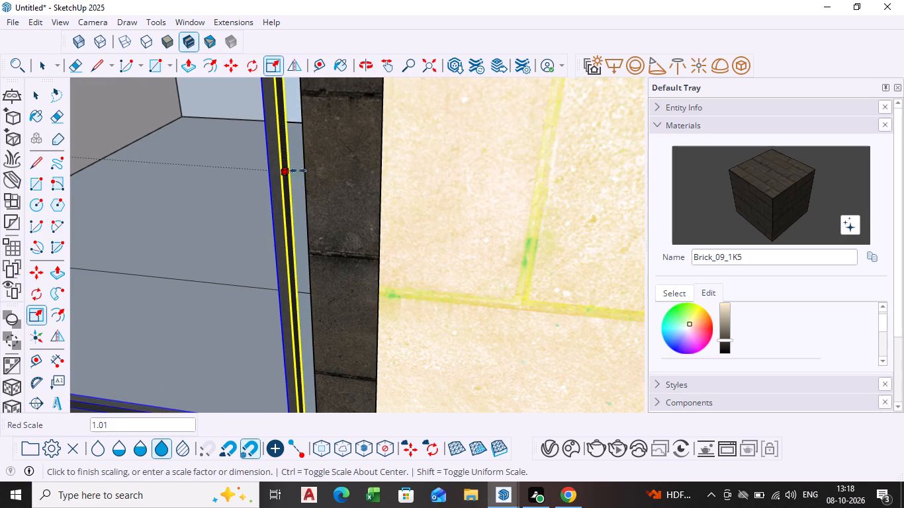
scroll(298, 169, up, 5)
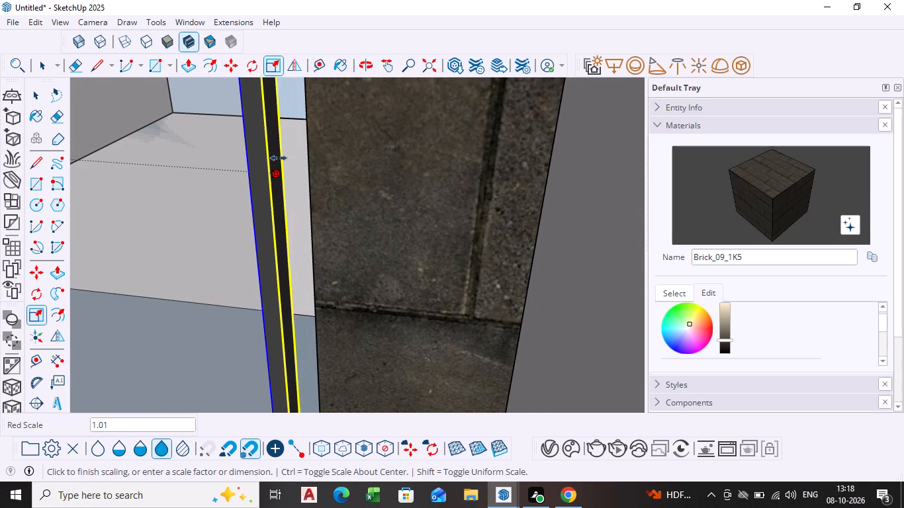
click(305, 150)
Scale the window frame's height by about 1.04 up to the opening's top edge, and clear the selection.
scroll(285, 216, down, 3)
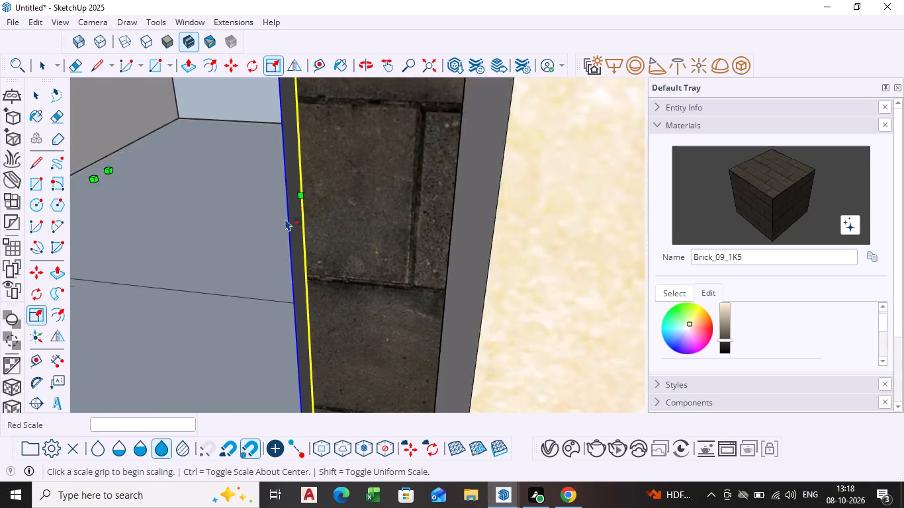
scroll(285, 219, down, 8)
middle_drag(290, 228, 334, 152)
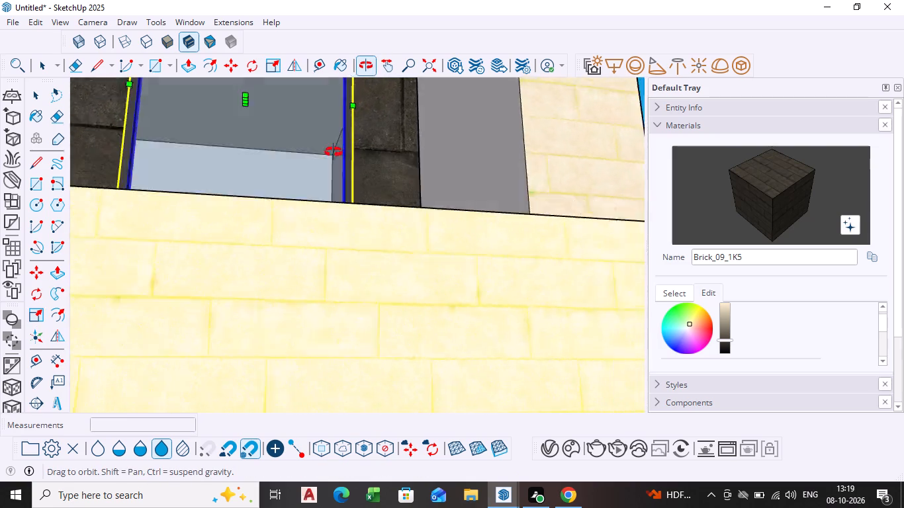
middle_drag(334, 152, 320, 188)
scroll(254, 198, down, 7)
shift+middle_drag(244, 198, 258, 292)
scroll(246, 187, up, 2)
middle_drag(246, 187, 265, 248)
middle_drag(241, 250, 239, 212)
scroll(230, 200, up, 2)
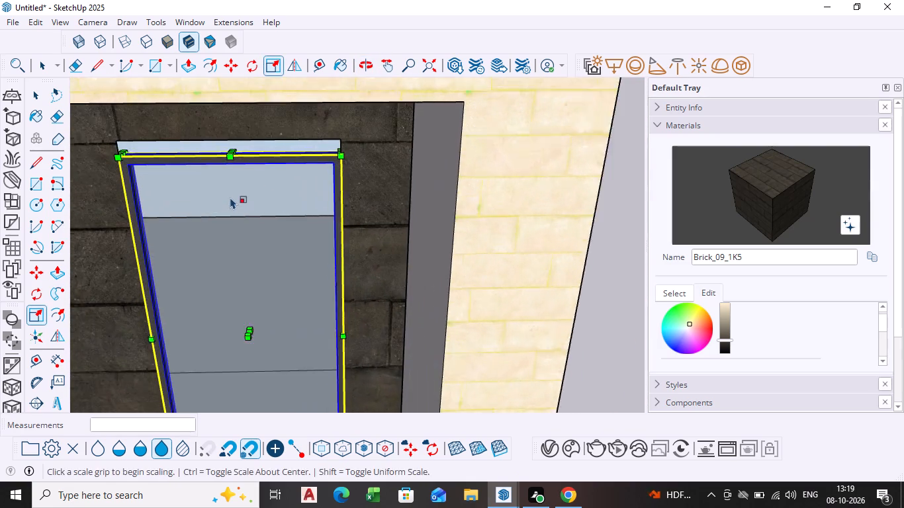
scroll(230, 197, up, 3)
middle_drag(226, 177, 229, 196)
scroll(228, 164, up, 7)
scroll(232, 142, down, 2)
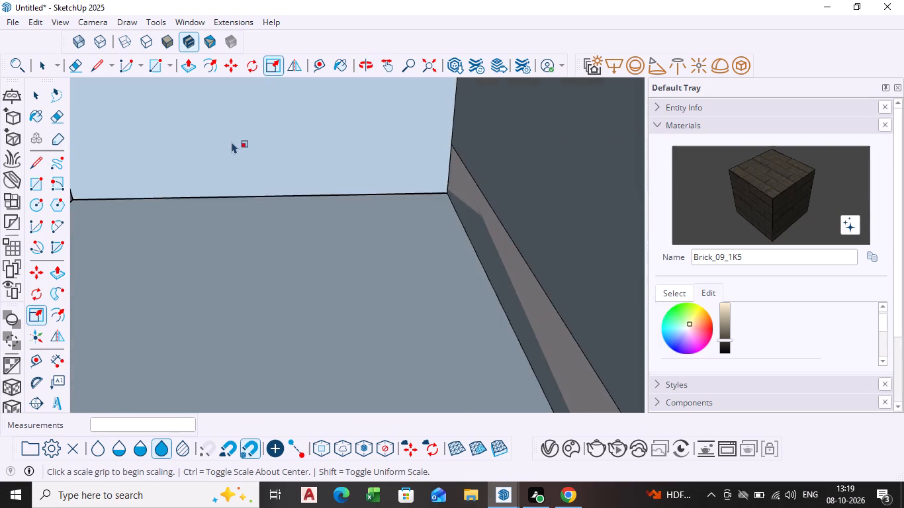
scroll(232, 142, down, 1)
scroll(232, 142, up, 2)
click(269, 165)
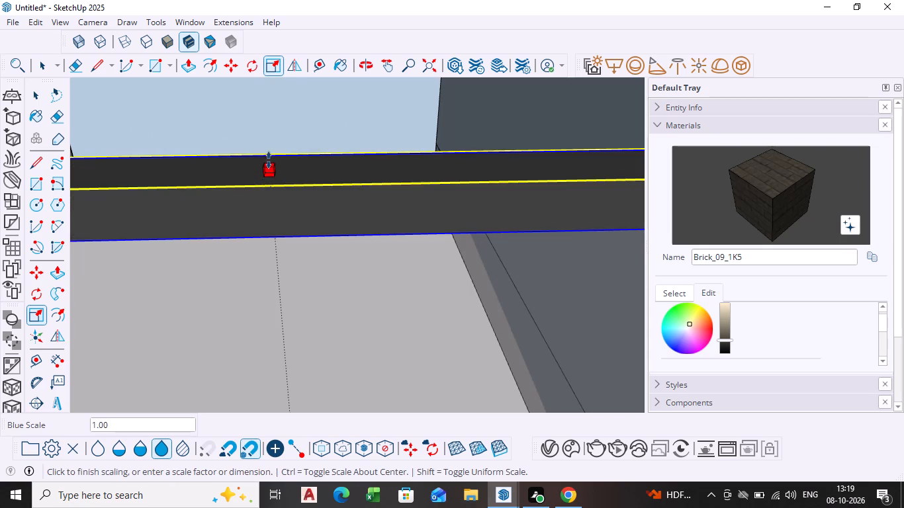
scroll(269, 142, down, 12)
click(269, 117)
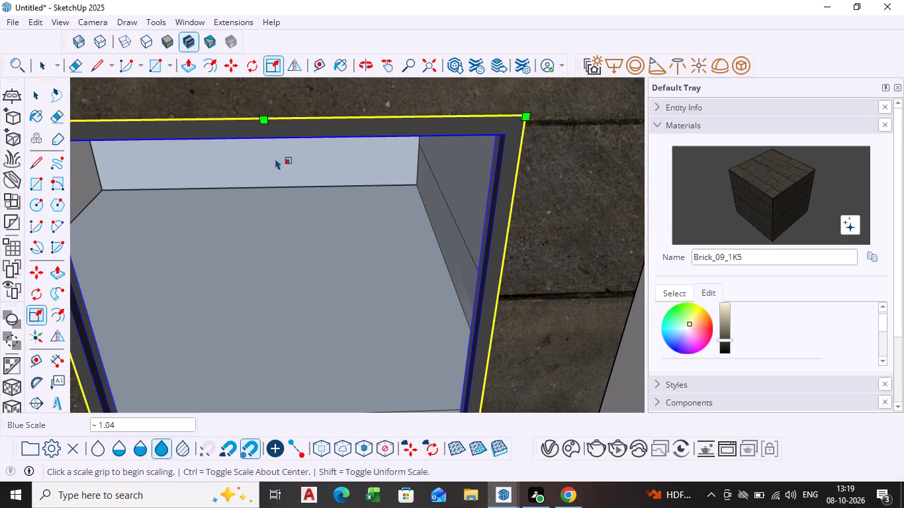
scroll(280, 173, down, 7)
key(space)
scroll(635, 254, down, 5)
scroll(494, 228, down, 12)
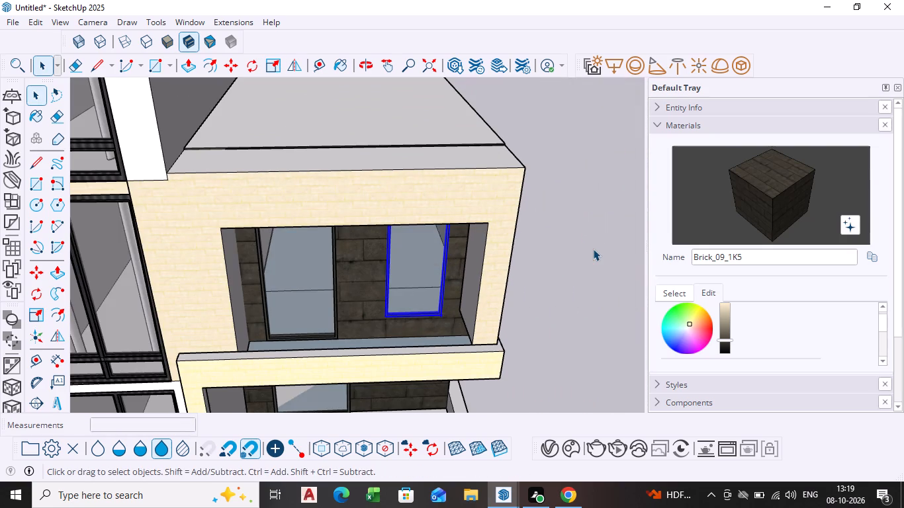
click(593, 249)
Examine the whole building's front facade and rooflines from the front and from above.
middle_drag(463, 302, 451, 187)
scroll(447, 196, down, 11)
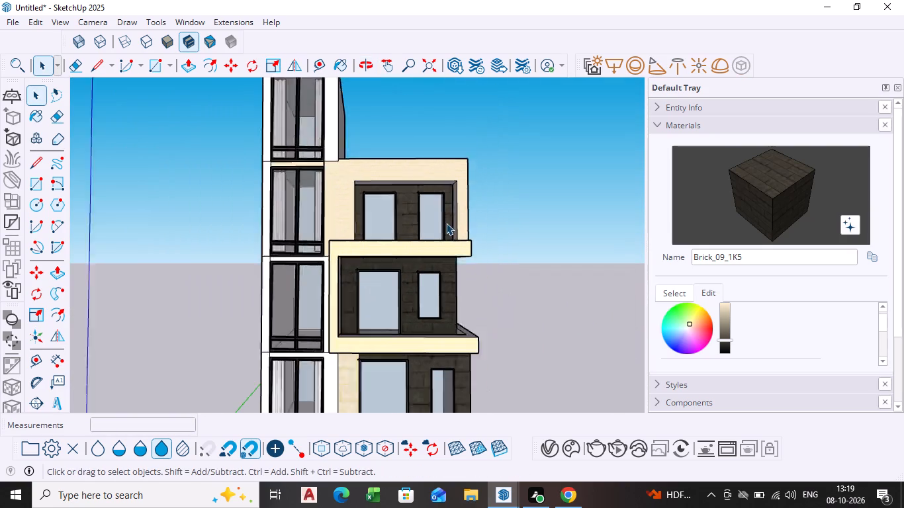
scroll(486, 287, down, 3)
middle_drag(484, 285, 453, 298)
scroll(512, 283, down, 2)
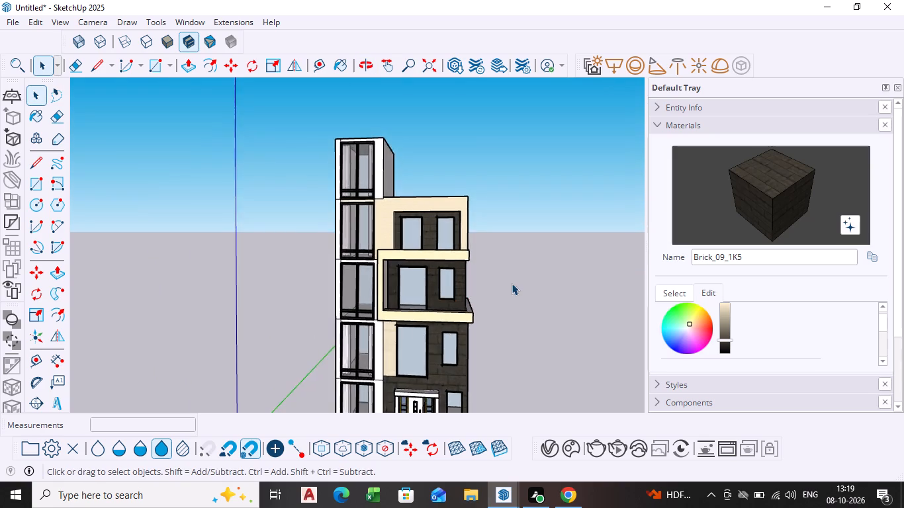
scroll(512, 283, down, 2)
middle_drag(433, 347, 432, 359)
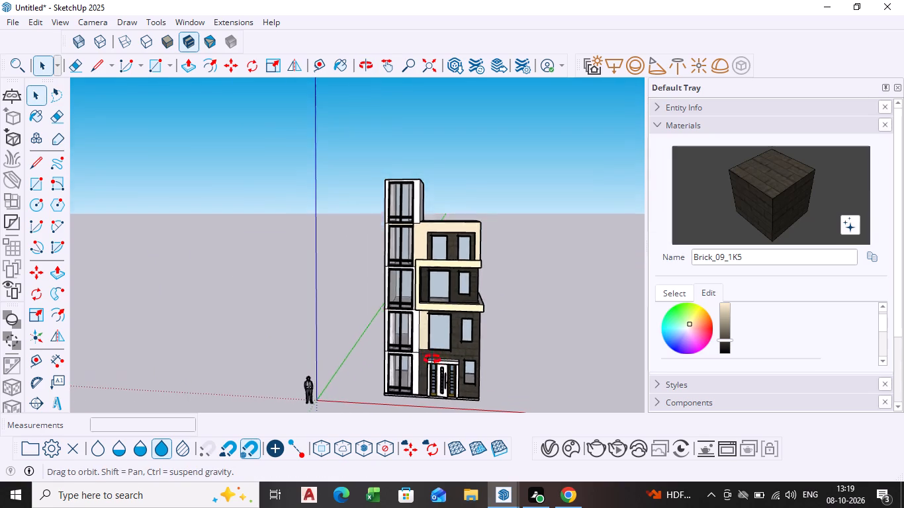
middle_drag(432, 359, 449, 351)
scroll(445, 339, up, 3)
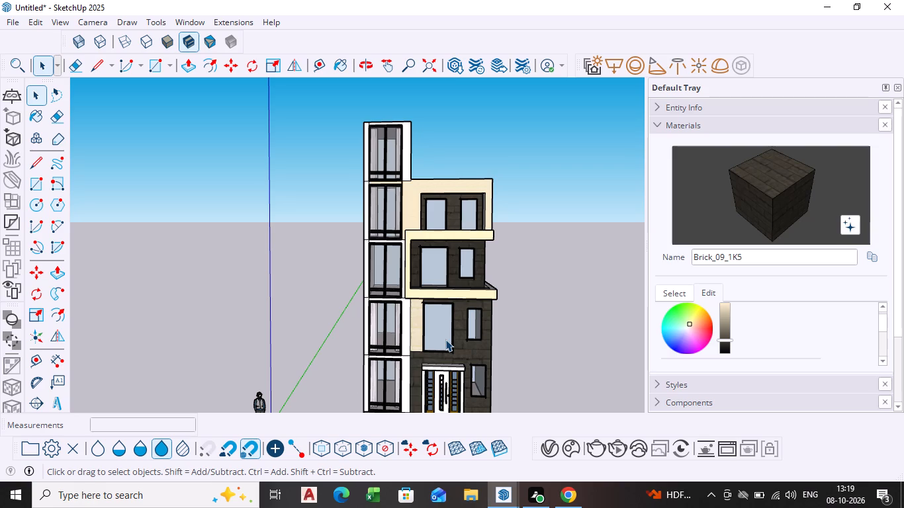
scroll(453, 222, down, 7)
middle_drag(453, 224, 437, 294)
scroll(451, 279, up, 4)
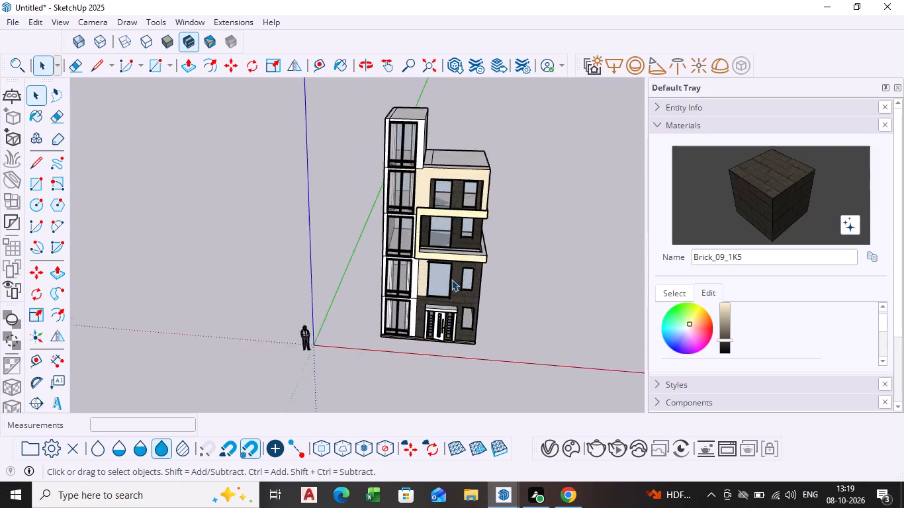
scroll(451, 279, up, 5)
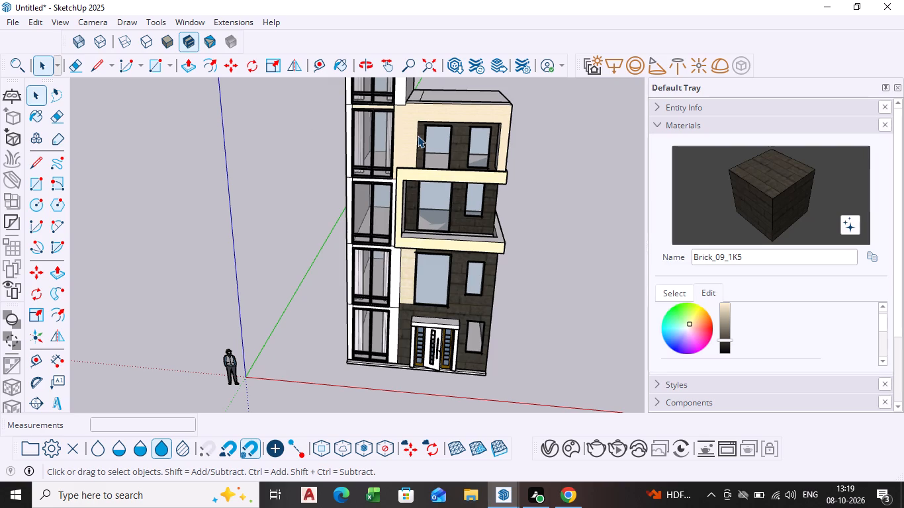
shift+middle_drag(419, 136, 397, 214)
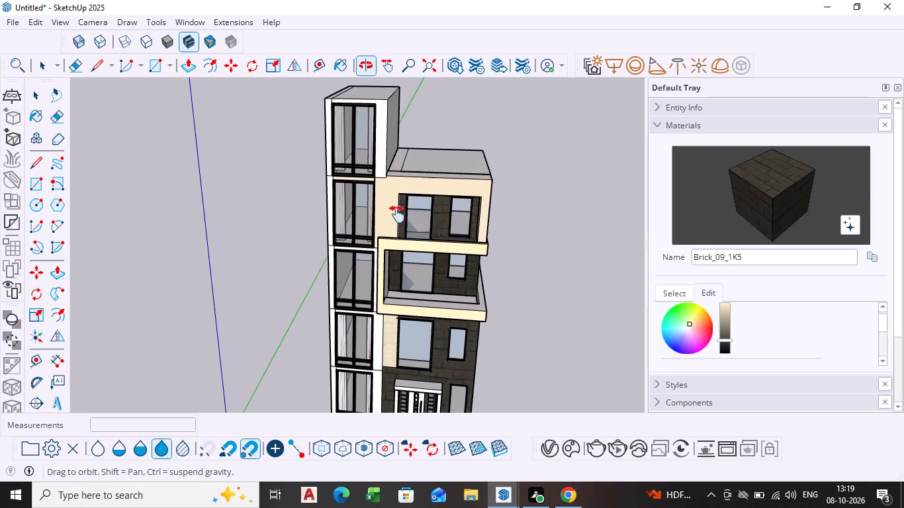
shift+middle_drag(397, 214, 395, 219)
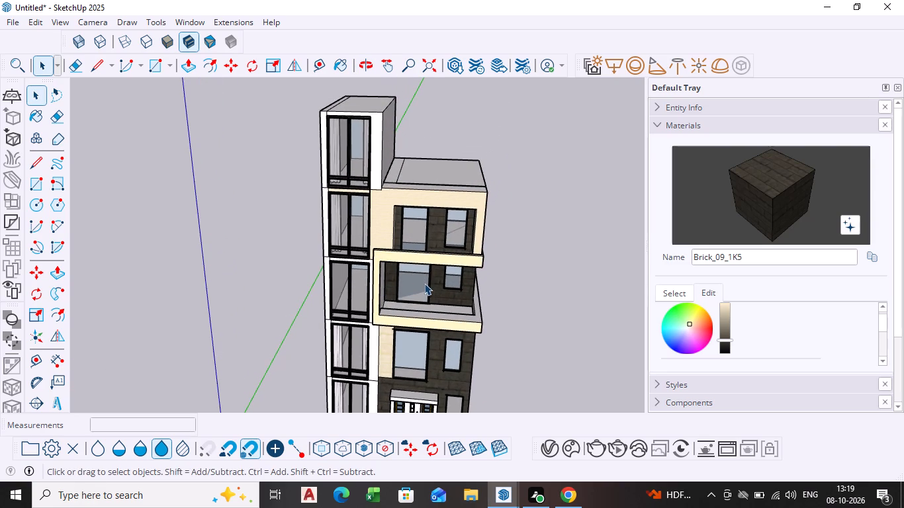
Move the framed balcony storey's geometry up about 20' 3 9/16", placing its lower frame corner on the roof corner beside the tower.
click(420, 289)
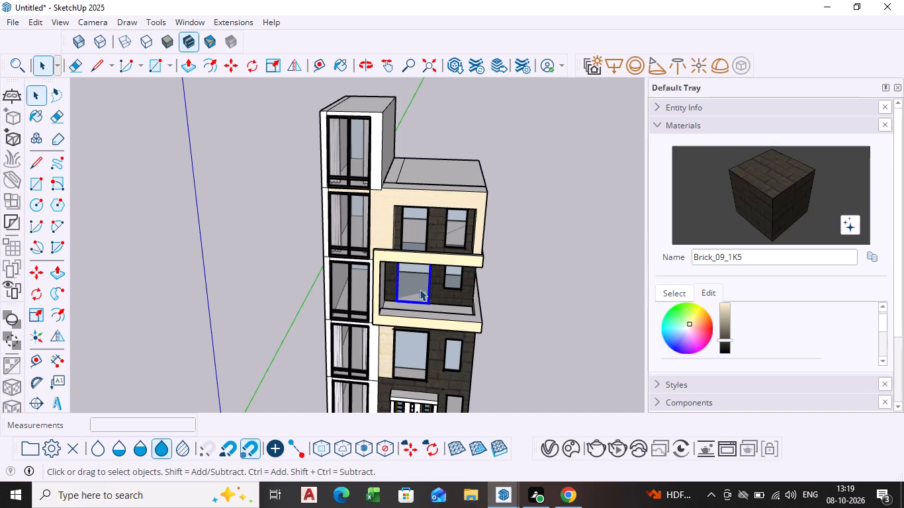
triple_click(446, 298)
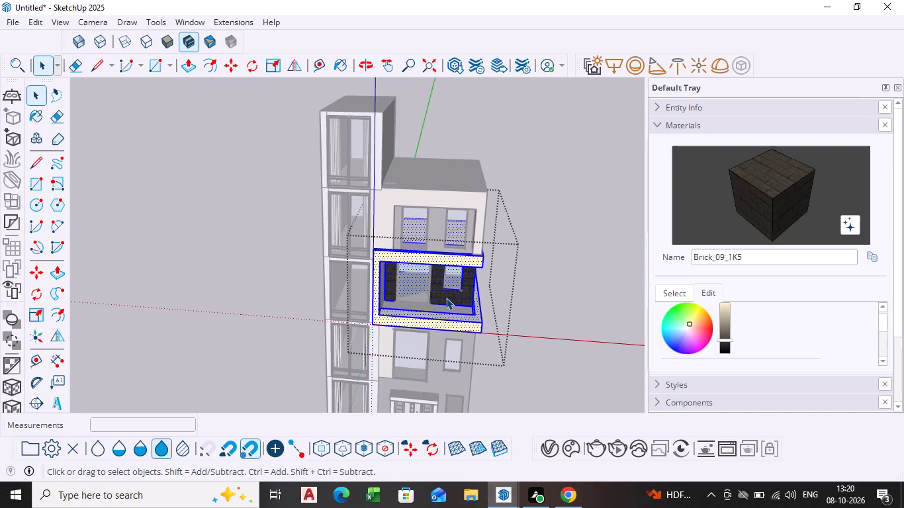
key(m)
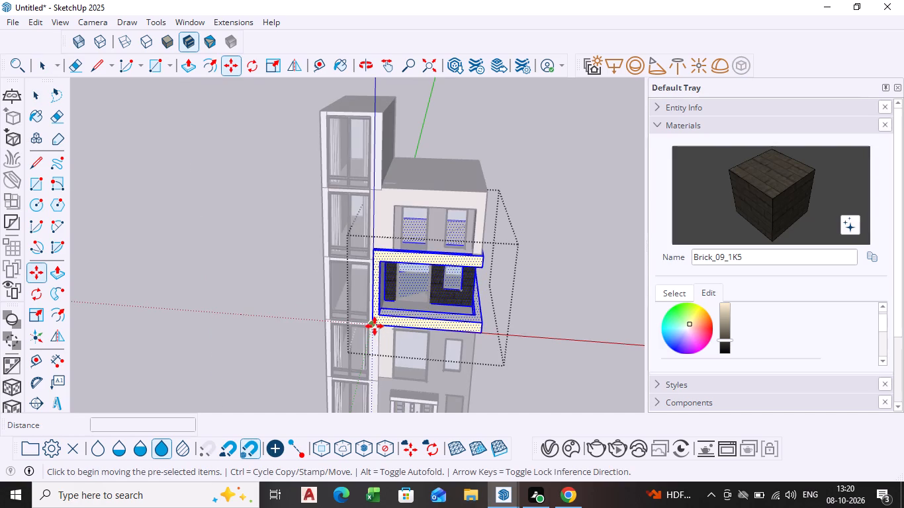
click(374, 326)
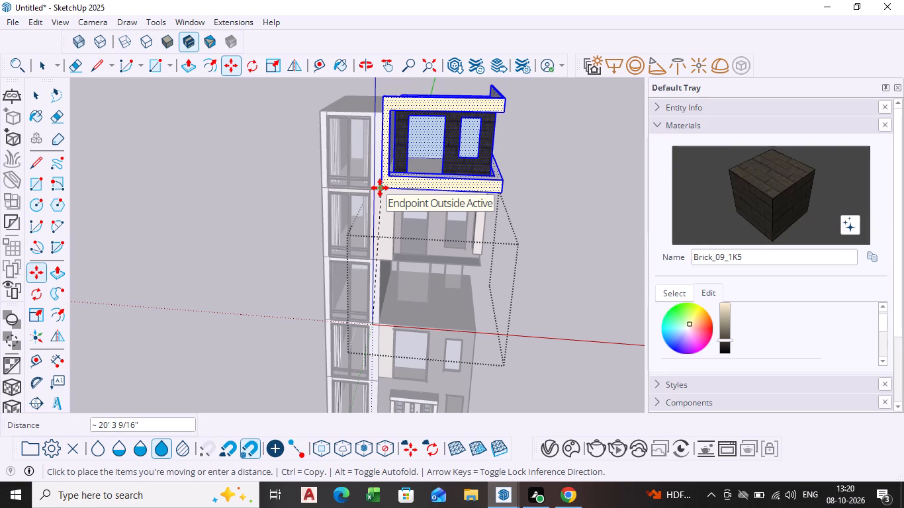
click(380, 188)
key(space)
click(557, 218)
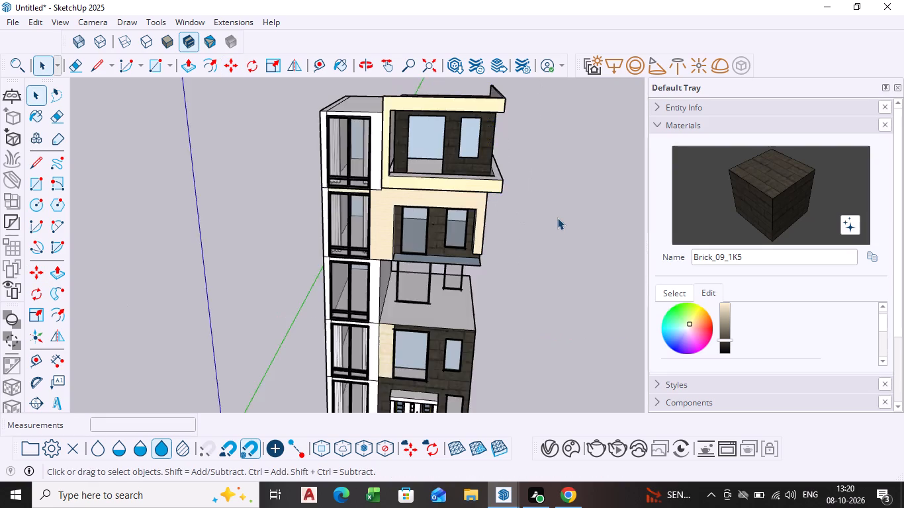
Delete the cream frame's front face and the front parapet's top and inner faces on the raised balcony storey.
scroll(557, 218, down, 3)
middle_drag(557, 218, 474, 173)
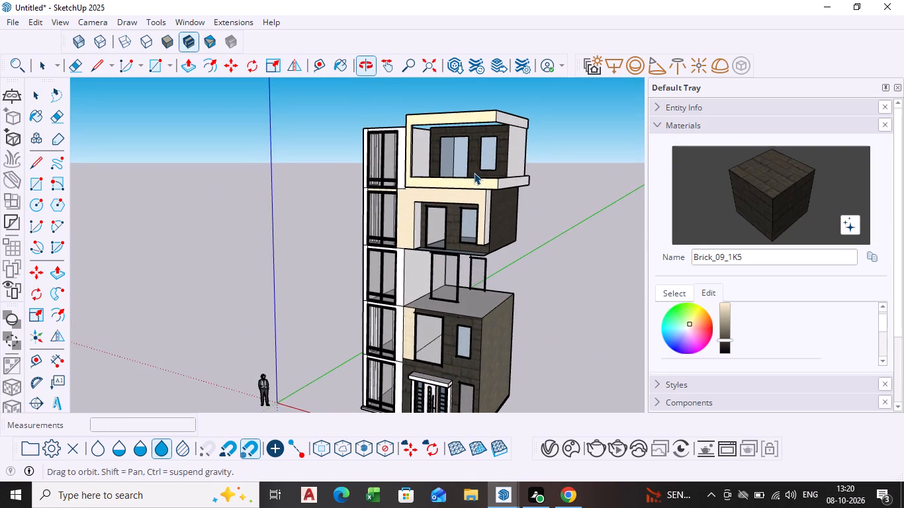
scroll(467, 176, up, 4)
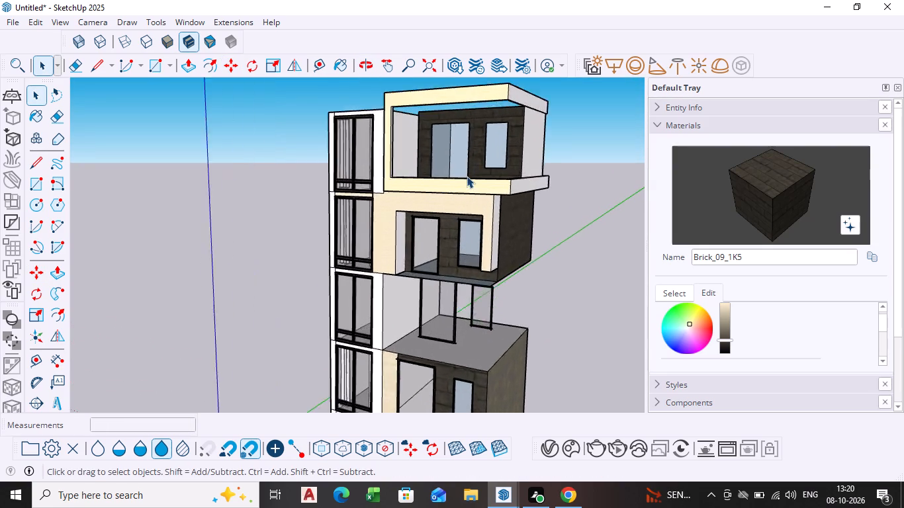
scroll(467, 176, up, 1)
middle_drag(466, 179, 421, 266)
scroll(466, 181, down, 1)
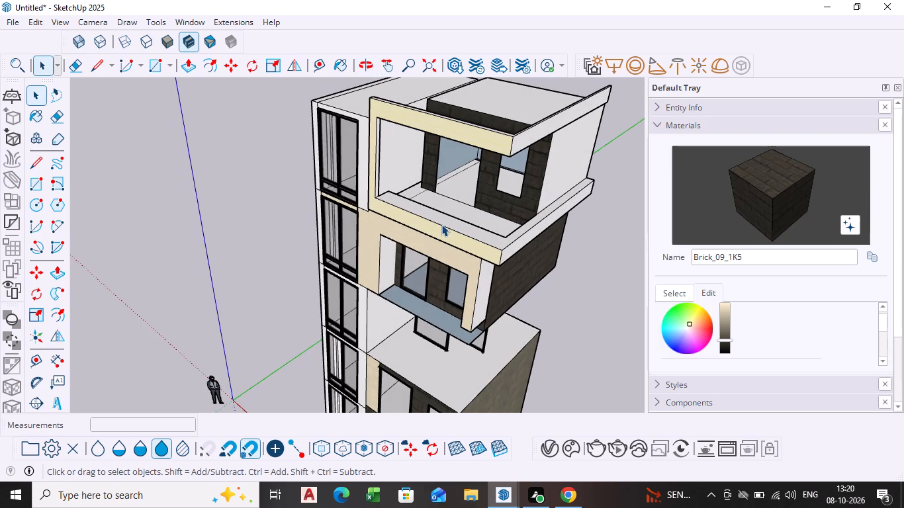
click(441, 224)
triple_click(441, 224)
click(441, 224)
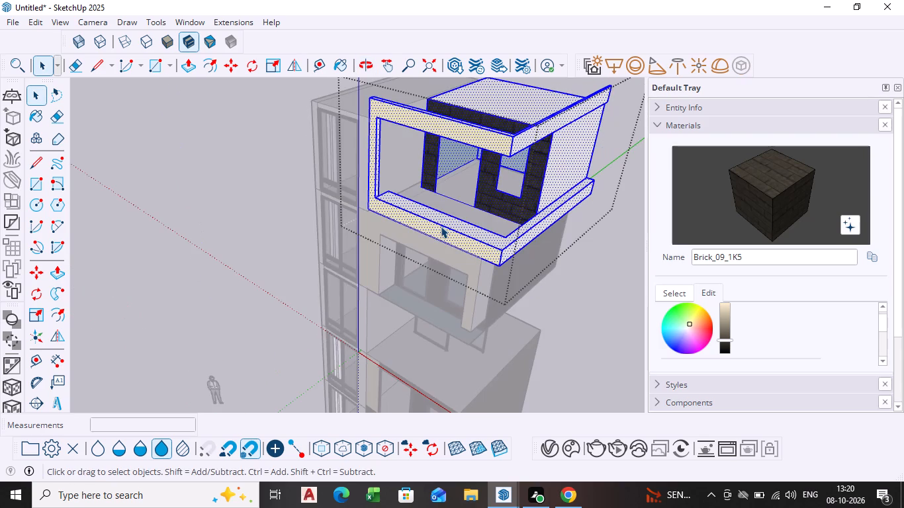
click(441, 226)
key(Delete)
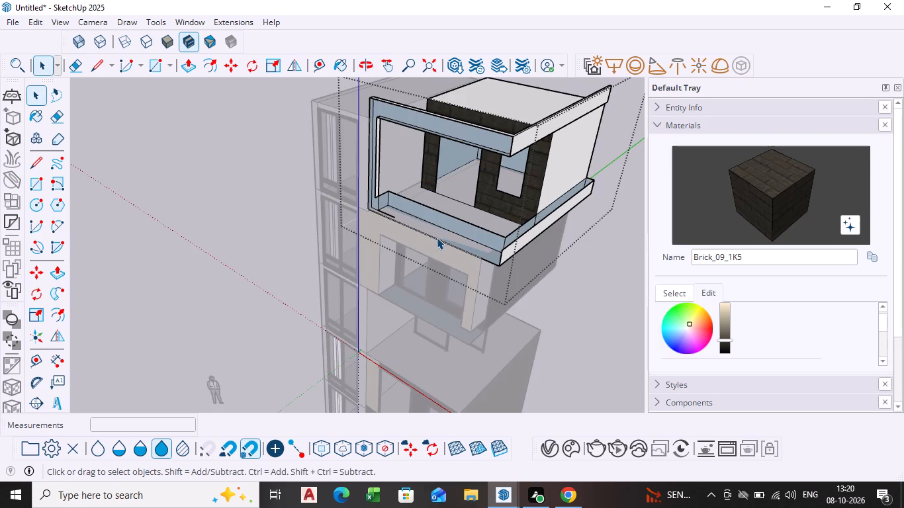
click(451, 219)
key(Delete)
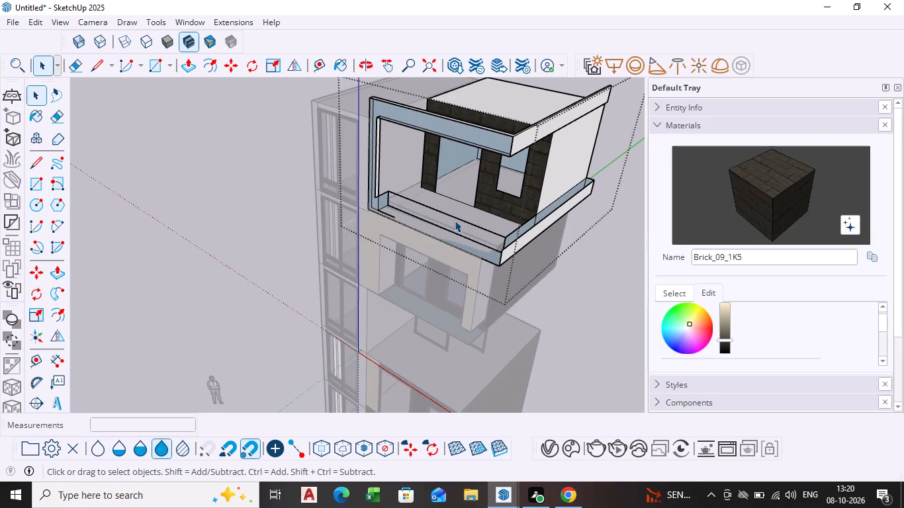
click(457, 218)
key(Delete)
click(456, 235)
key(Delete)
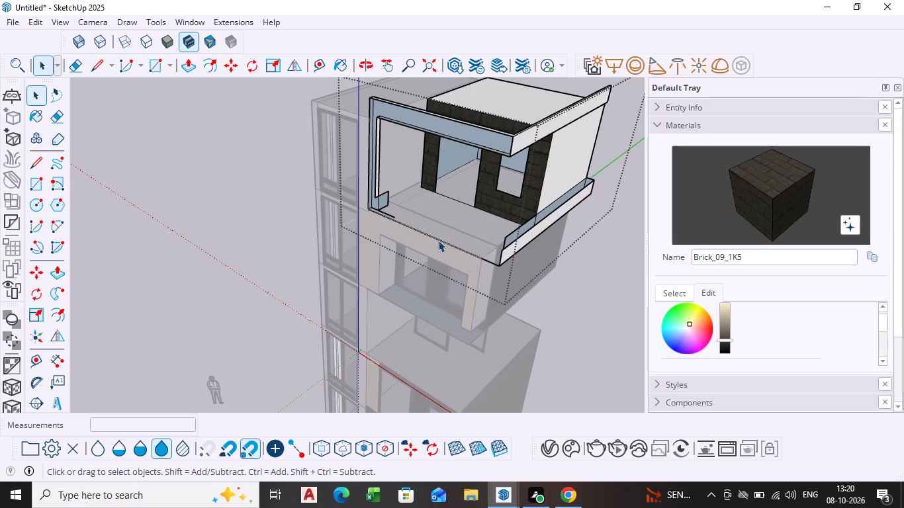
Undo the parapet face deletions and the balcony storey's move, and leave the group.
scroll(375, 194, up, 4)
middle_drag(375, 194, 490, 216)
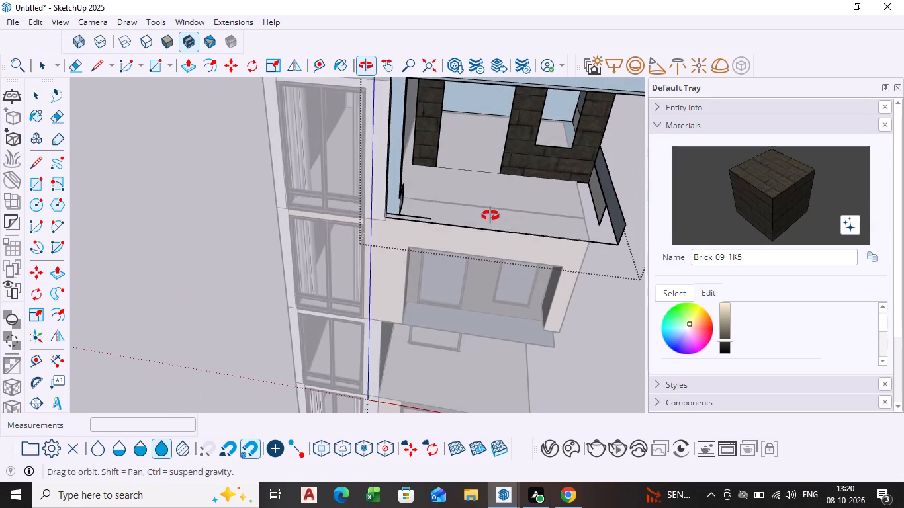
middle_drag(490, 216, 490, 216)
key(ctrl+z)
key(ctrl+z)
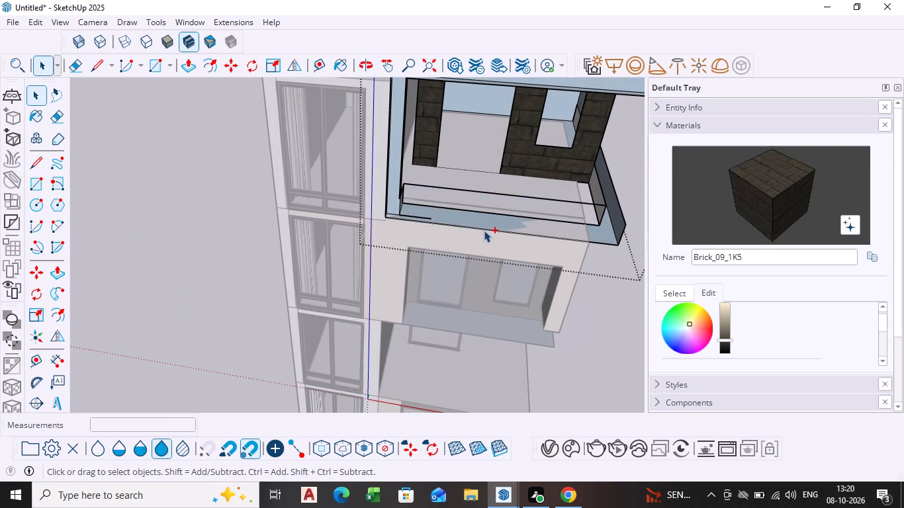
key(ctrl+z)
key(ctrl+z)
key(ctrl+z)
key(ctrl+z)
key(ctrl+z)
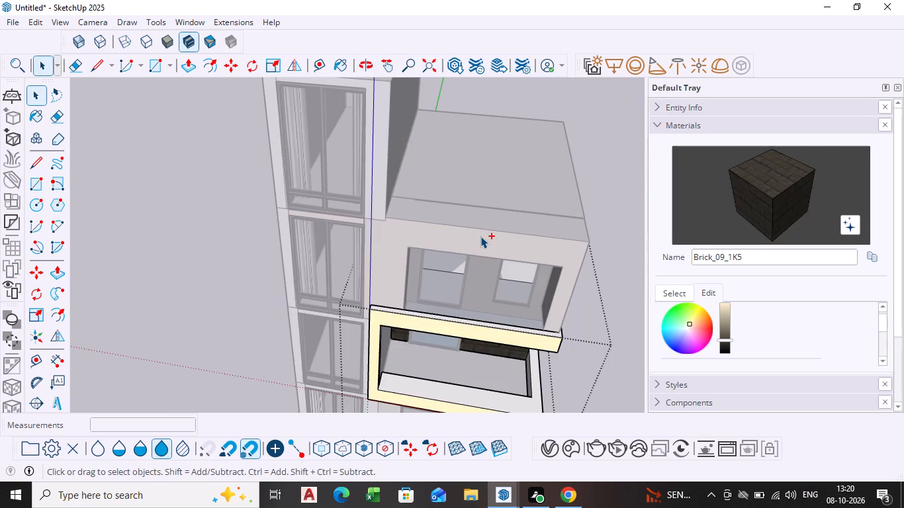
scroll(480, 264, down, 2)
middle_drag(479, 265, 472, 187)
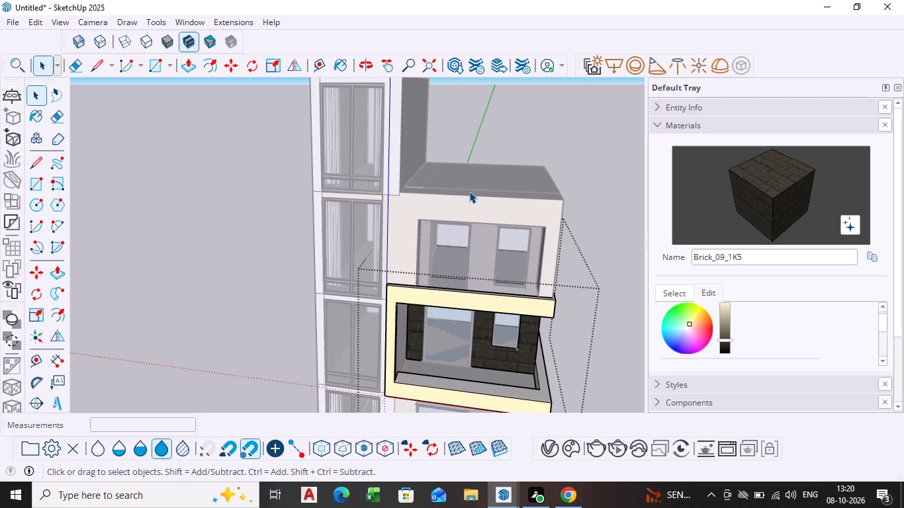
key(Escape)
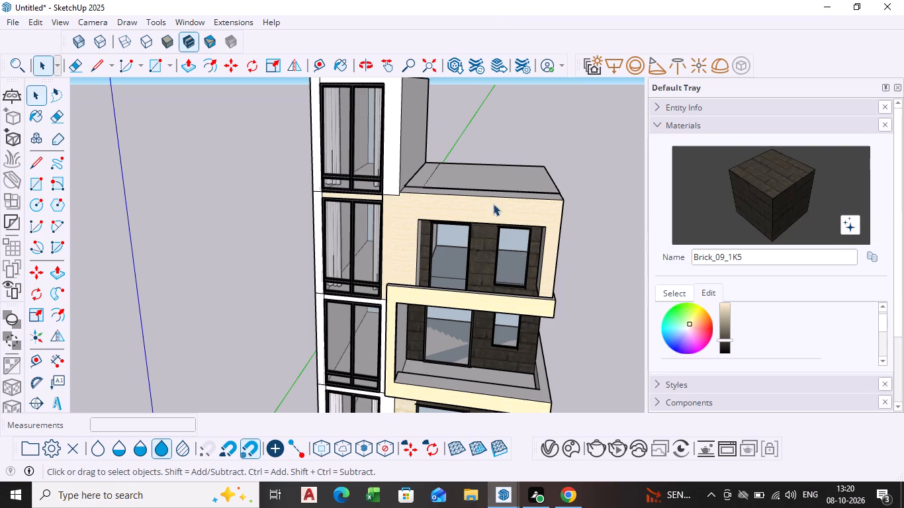
Examine the upper storeys' facade and the open roof beside the tower from several angles.
middle_drag(417, 204, 488, 202)
scroll(440, 180, down, 1)
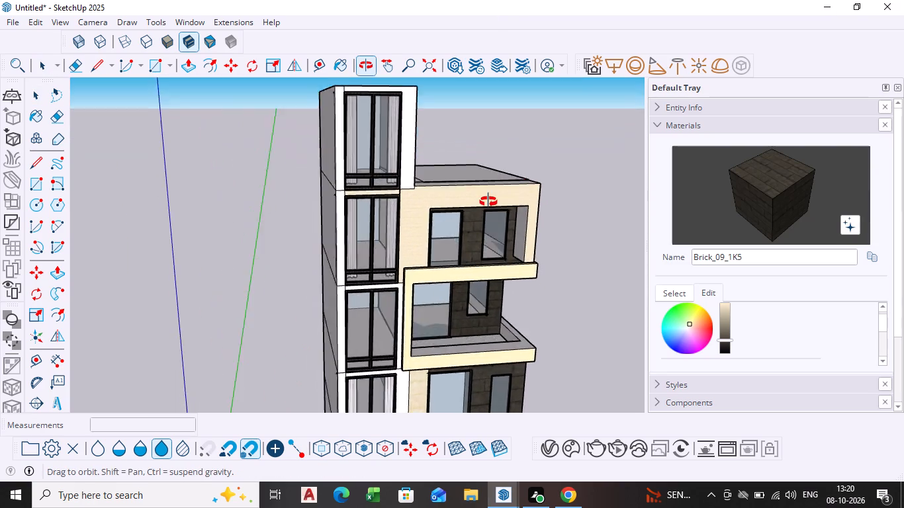
middle_drag(488, 202, 457, 204)
scroll(400, 151, up, 3)
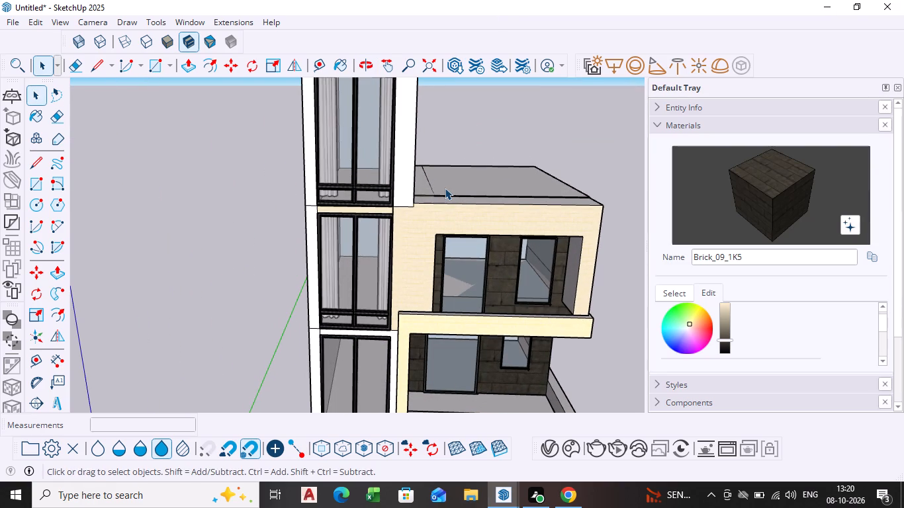
scroll(495, 254, down, 3)
middle_drag(445, 282, 442, 280)
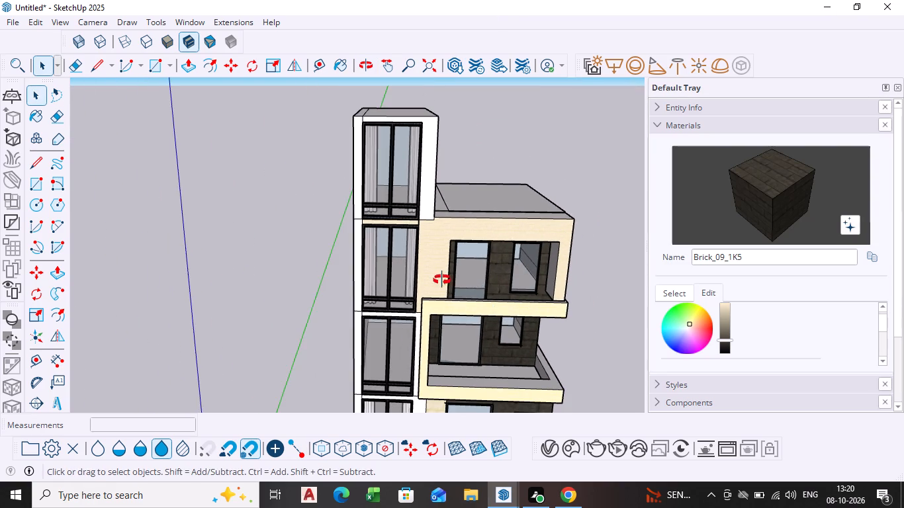
middle_drag(442, 280, 412, 241)
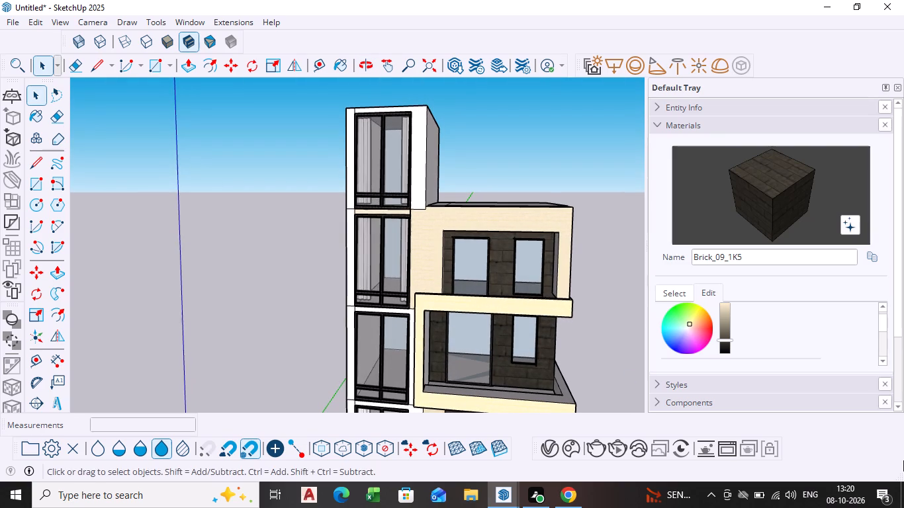
Search 3D Warehouse models for "GLASS RAILING".
click(197, 20)
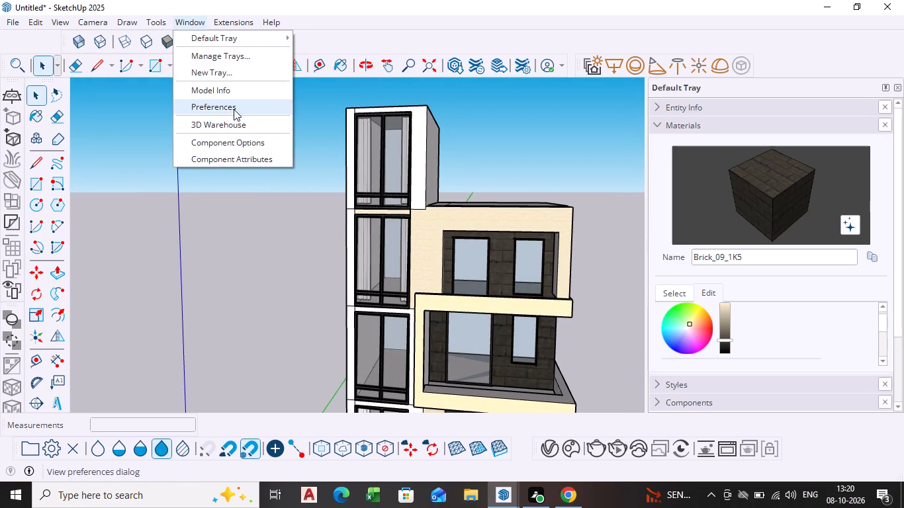
click(232, 126)
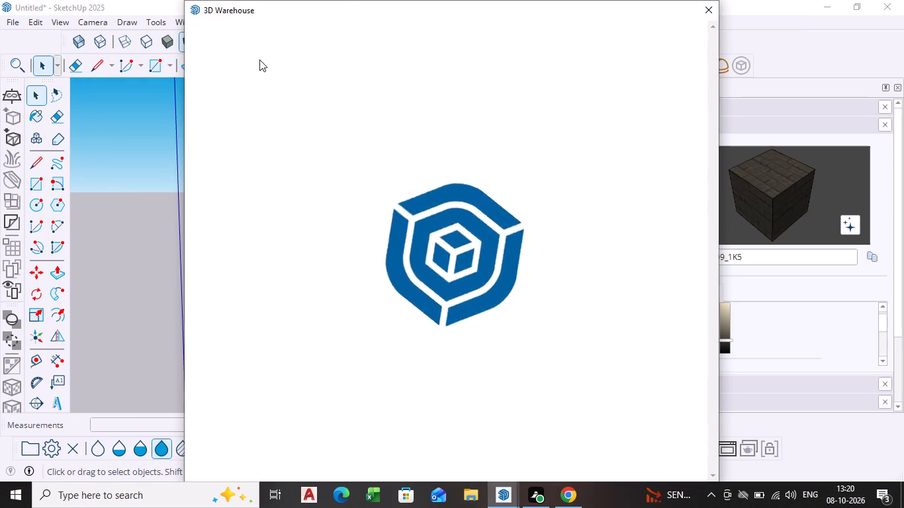
click(549, 40)
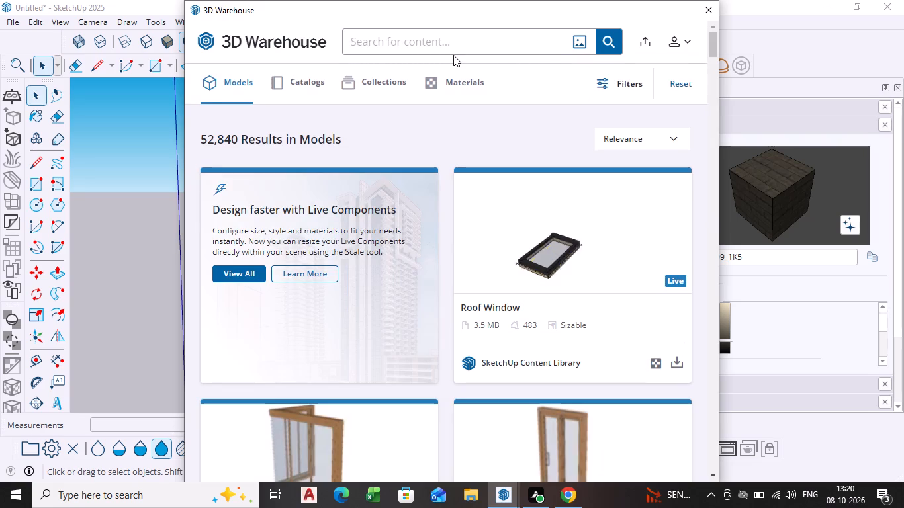
text(GLASS RAILING)
key(Return)
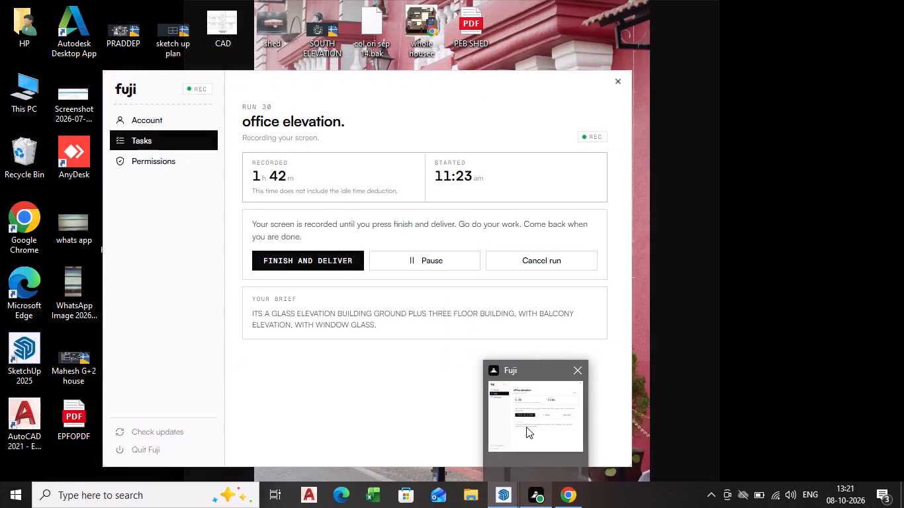
Browse the glass railing models in the 3D Warehouse results for one that suits the building's balcony.
scroll(461, 301, down, 4)
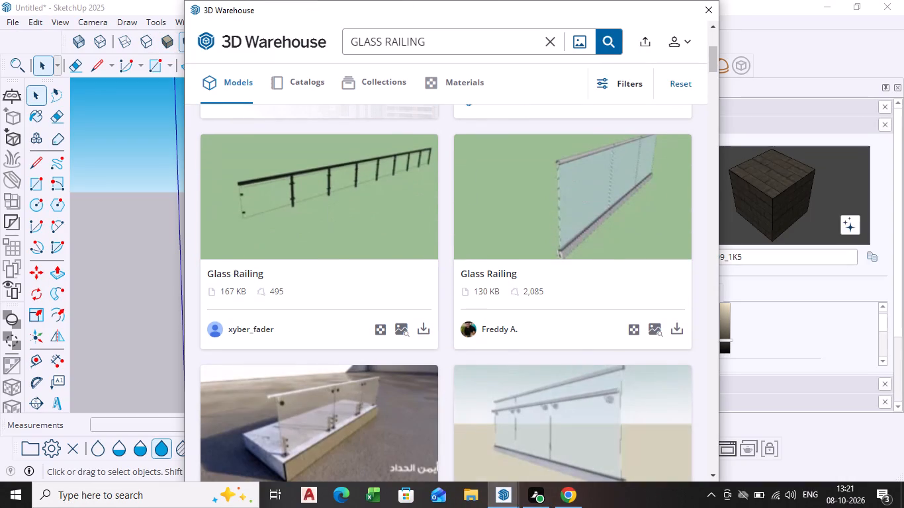
scroll(507, 324, down, 2)
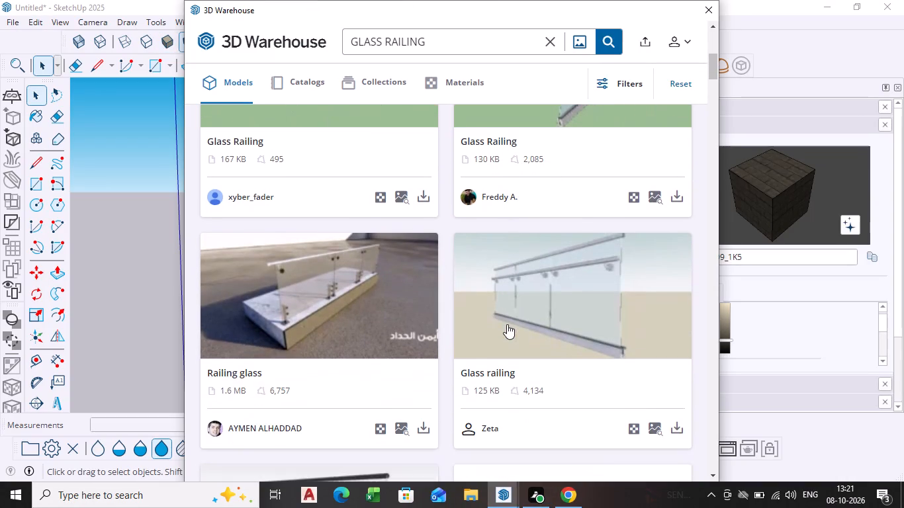
scroll(297, 360, down, 4)
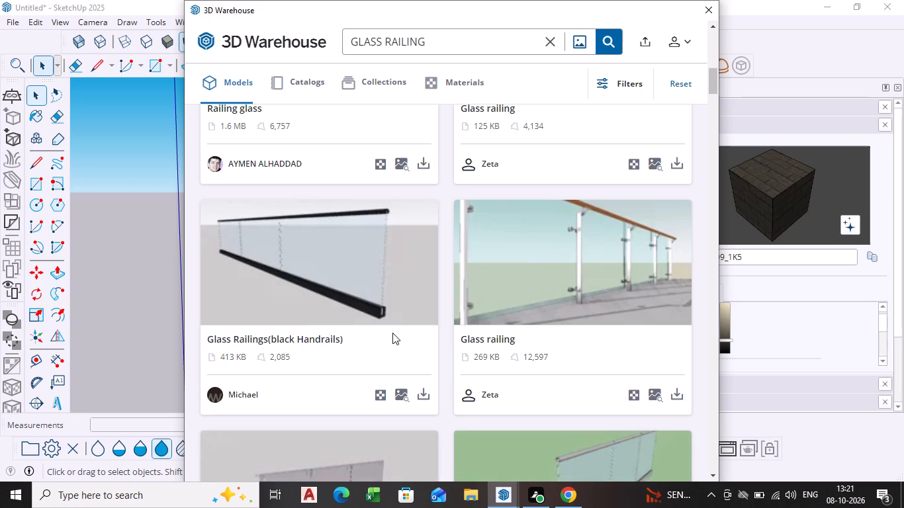
scroll(417, 356, down, 3)
scroll(423, 366, up, 1)
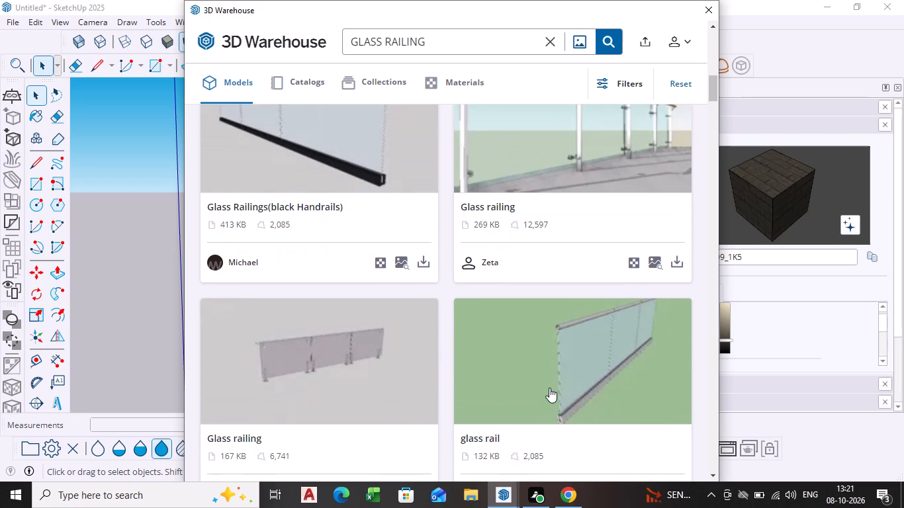
scroll(547, 388, down, 5)
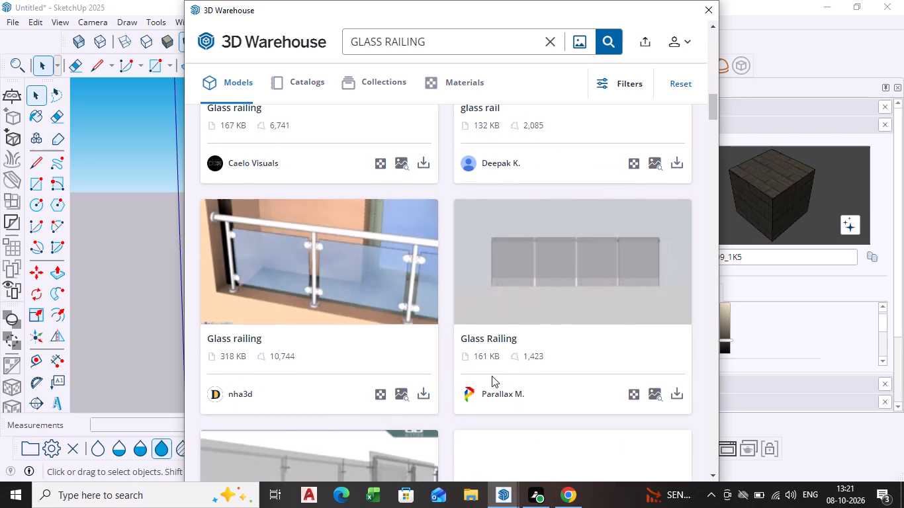
scroll(580, 310, down, 1)
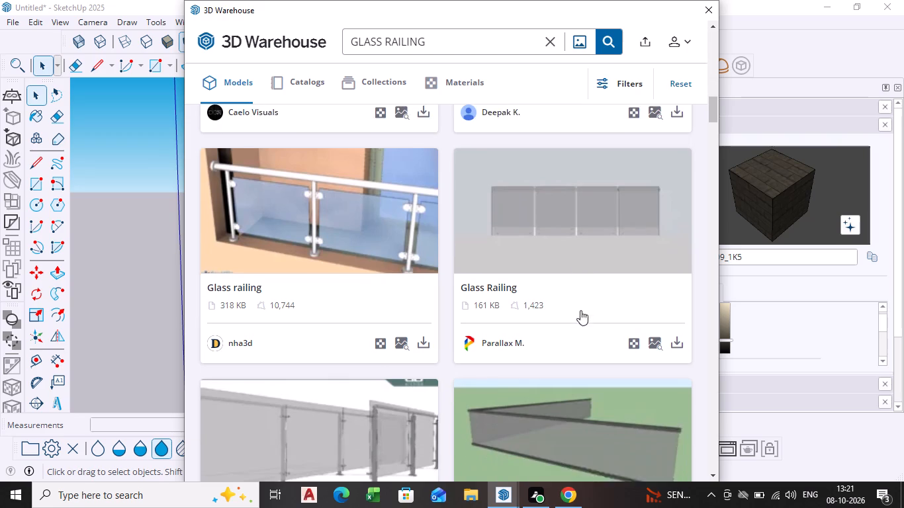
scroll(578, 315, down, 1)
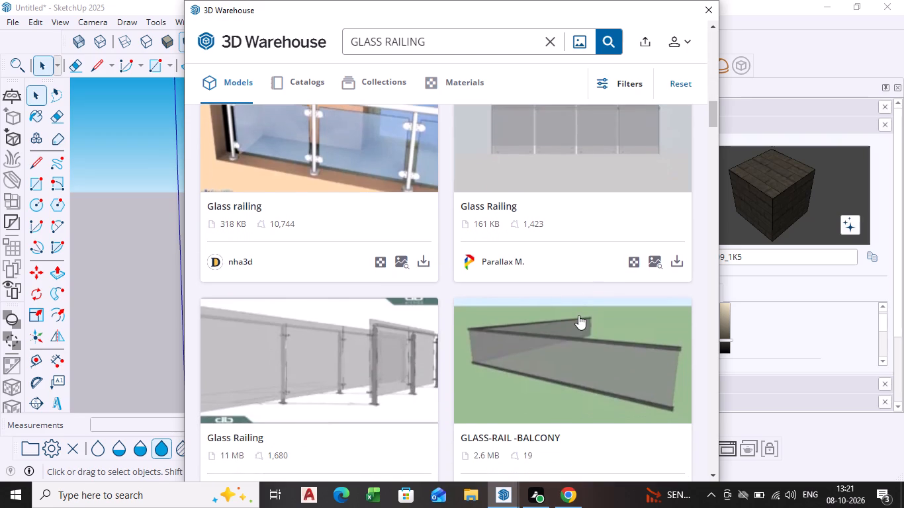
scroll(521, 337, down, 2)
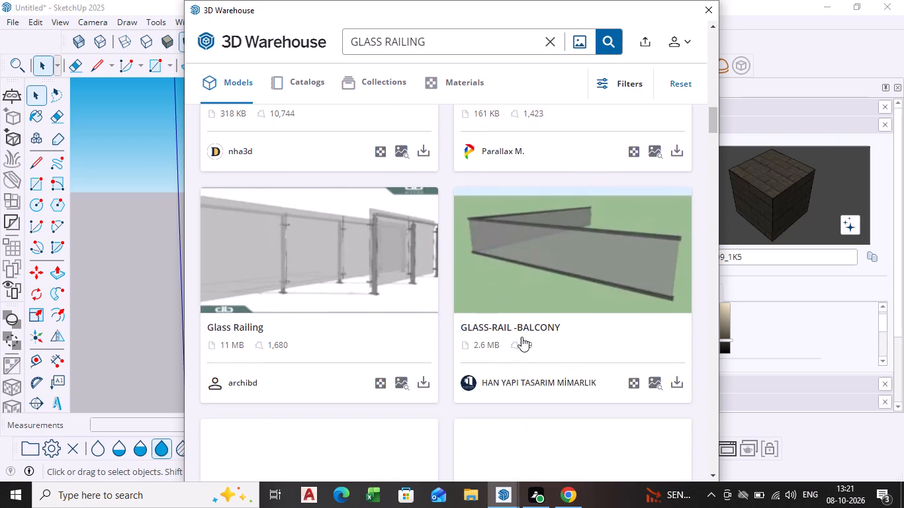
scroll(521, 337, down, 5)
scroll(521, 337, up, 1)
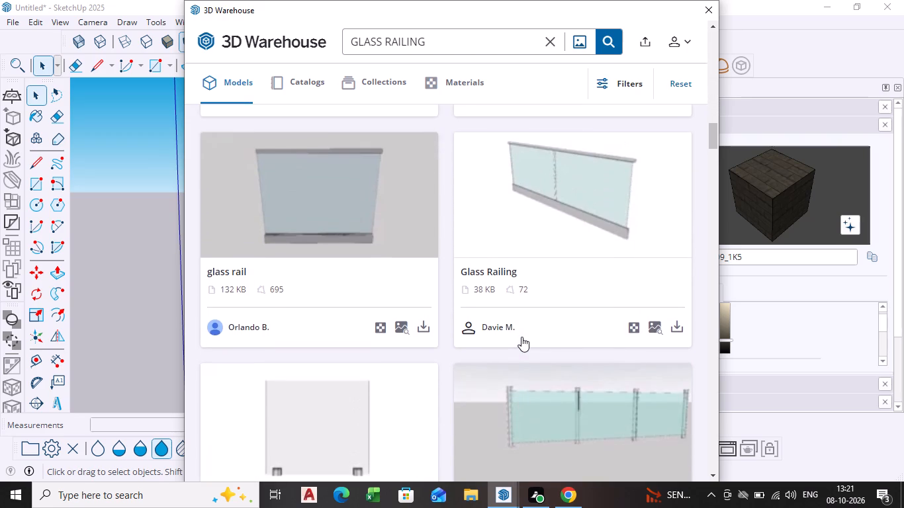
scroll(521, 337, down, 2)
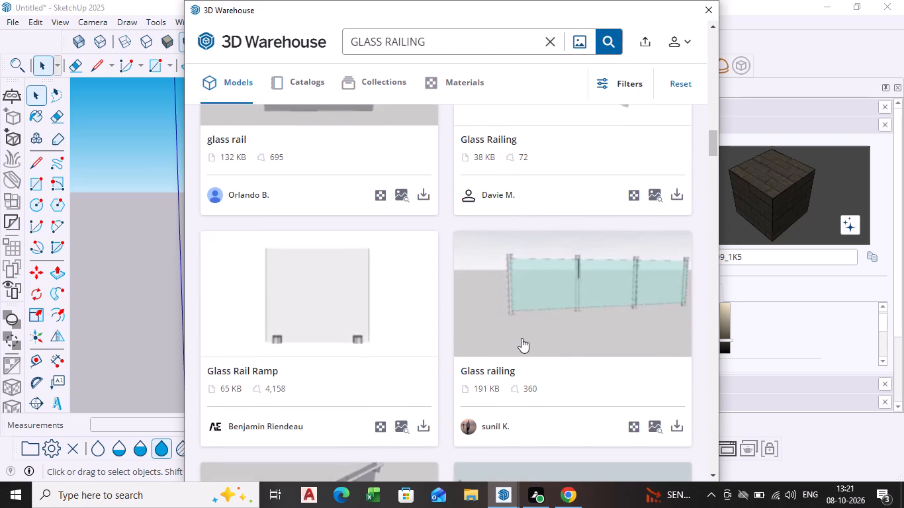
scroll(565, 346, down, 5)
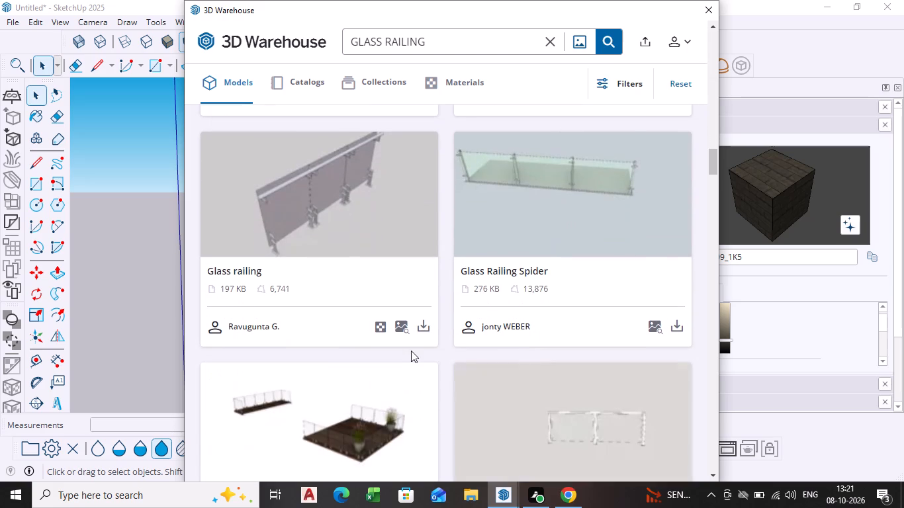
scroll(468, 332, down, 5)
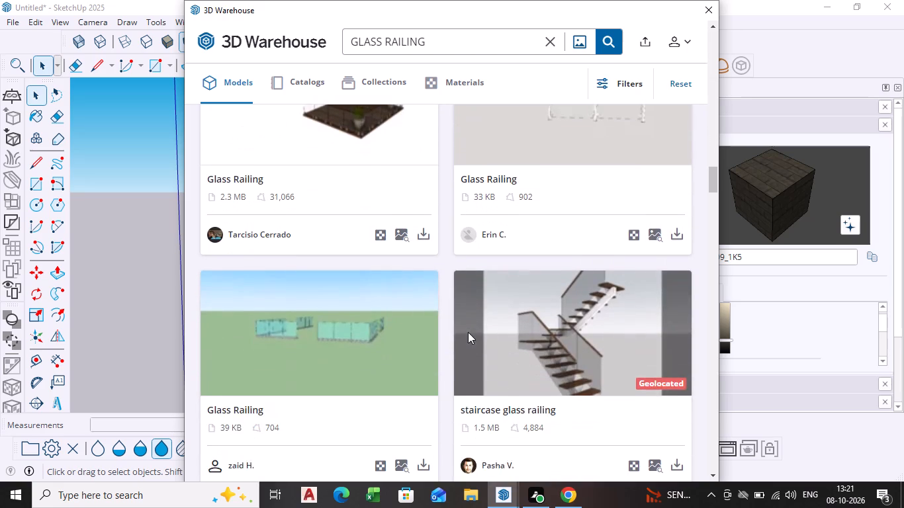
scroll(469, 332, down, 5)
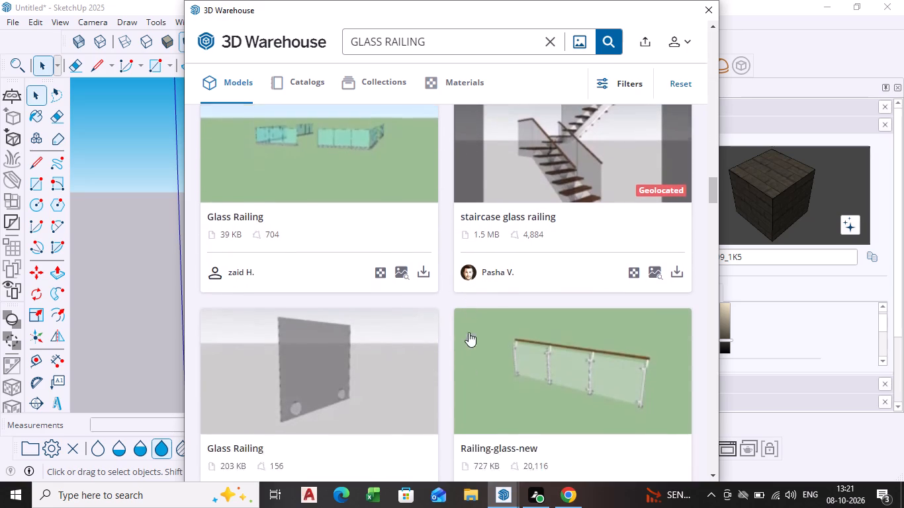
scroll(469, 332, down, 5)
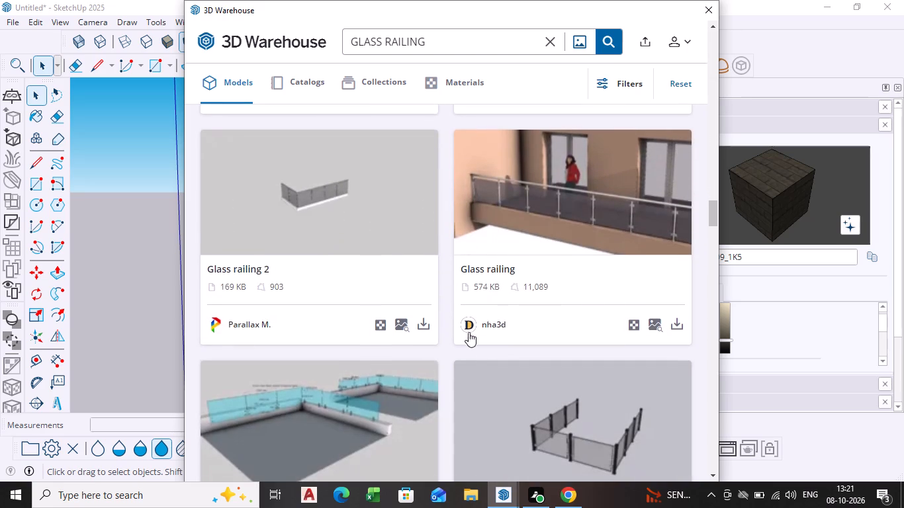
scroll(469, 332, down, 5)
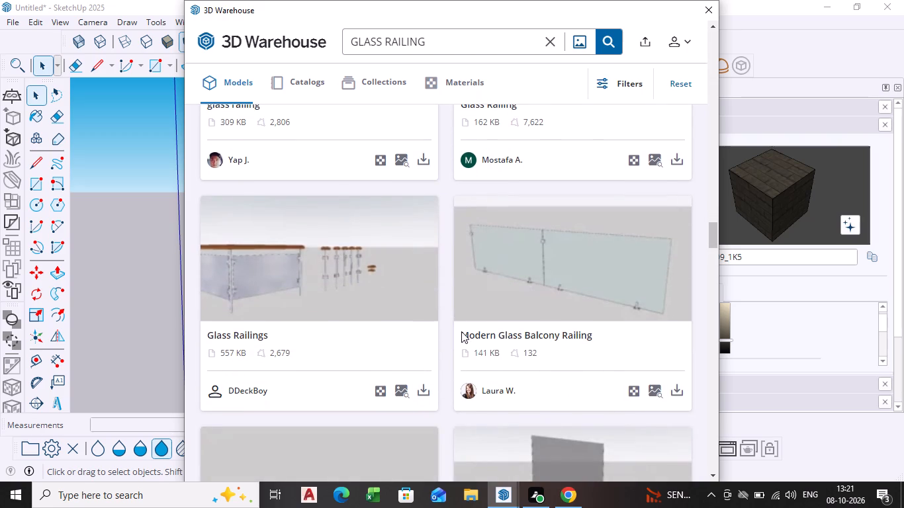
scroll(471, 327, down, 7)
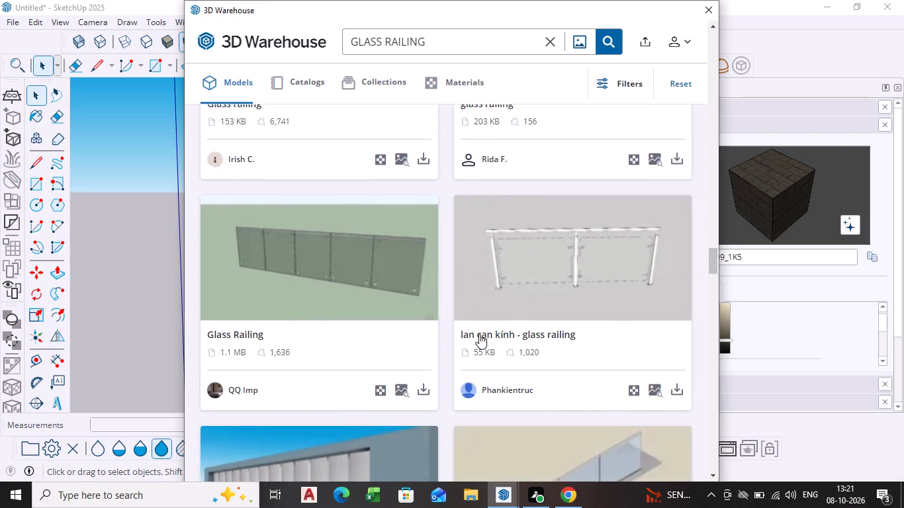
scroll(479, 334, down, 7)
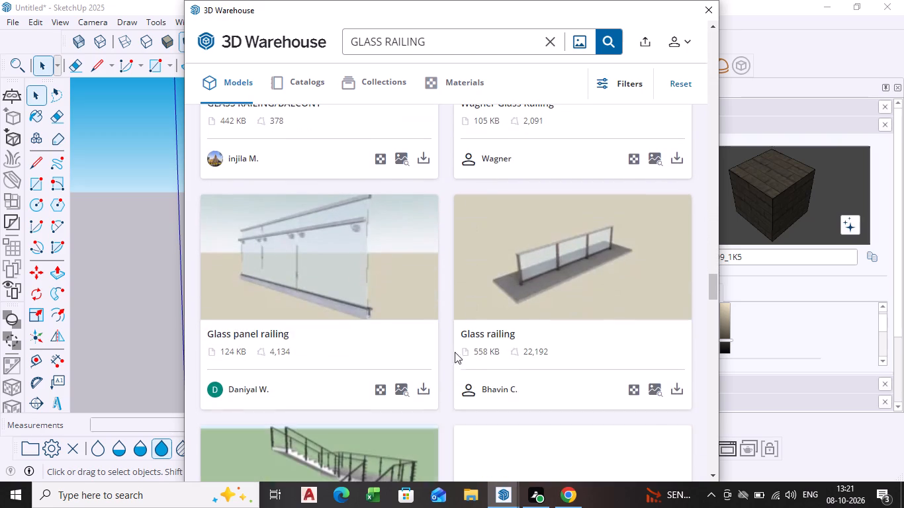
scroll(445, 388, down, 7)
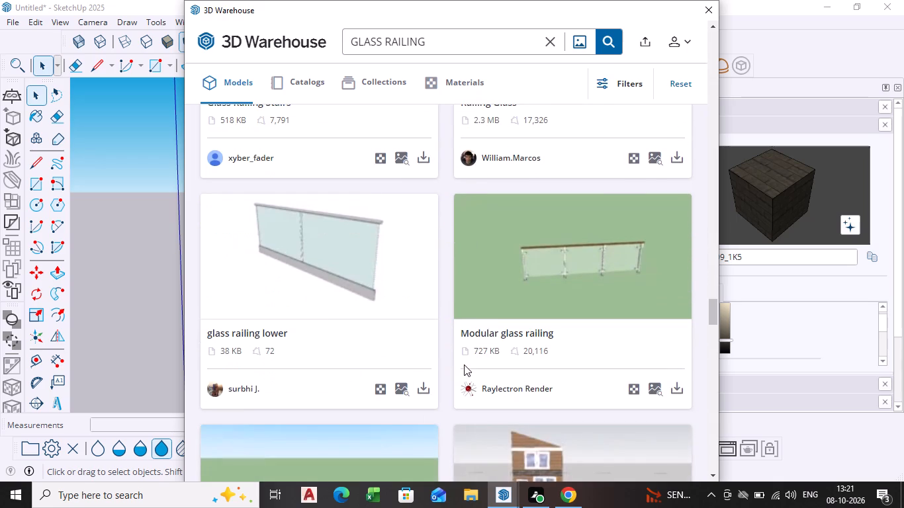
scroll(464, 364, down, 7)
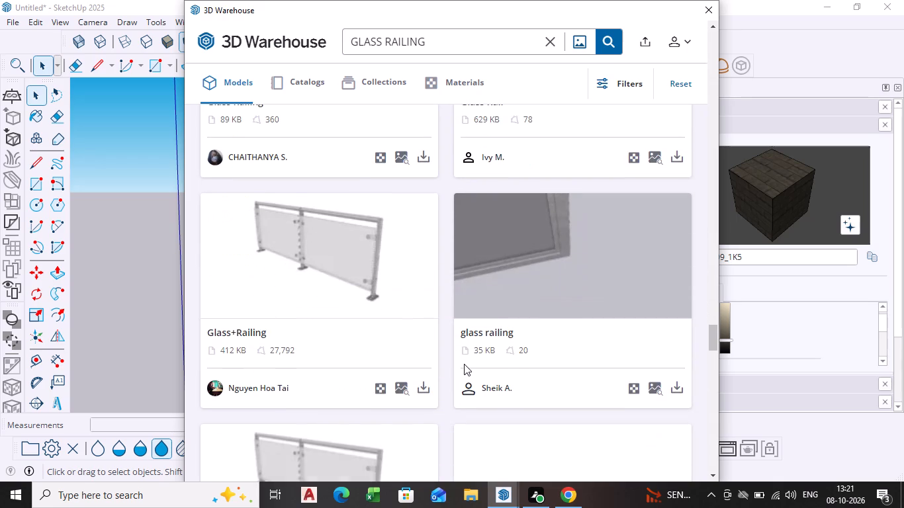
scroll(464, 364, down, 7)
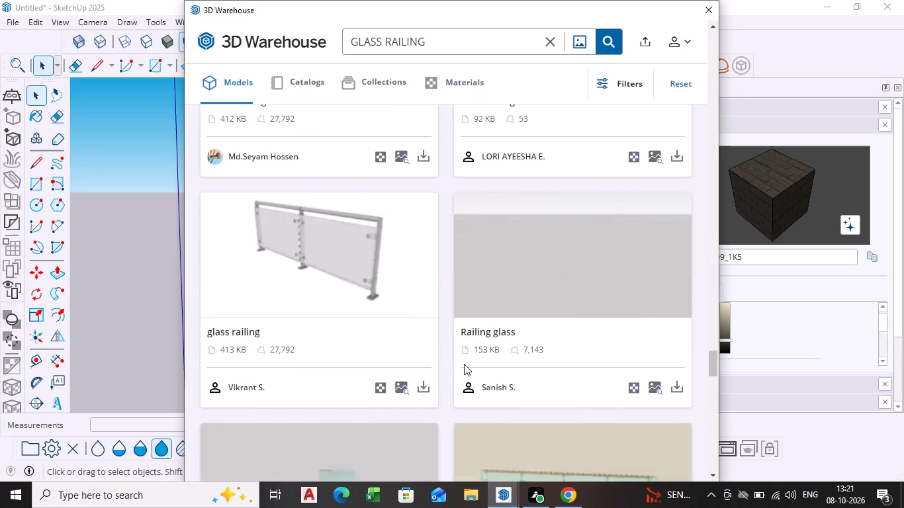
scroll(464, 364, down, 4)
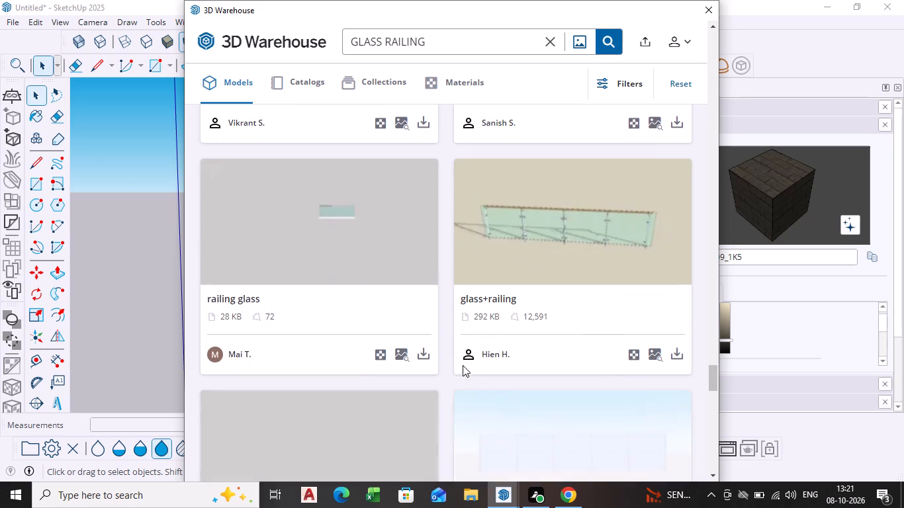
scroll(459, 368, down, 3)
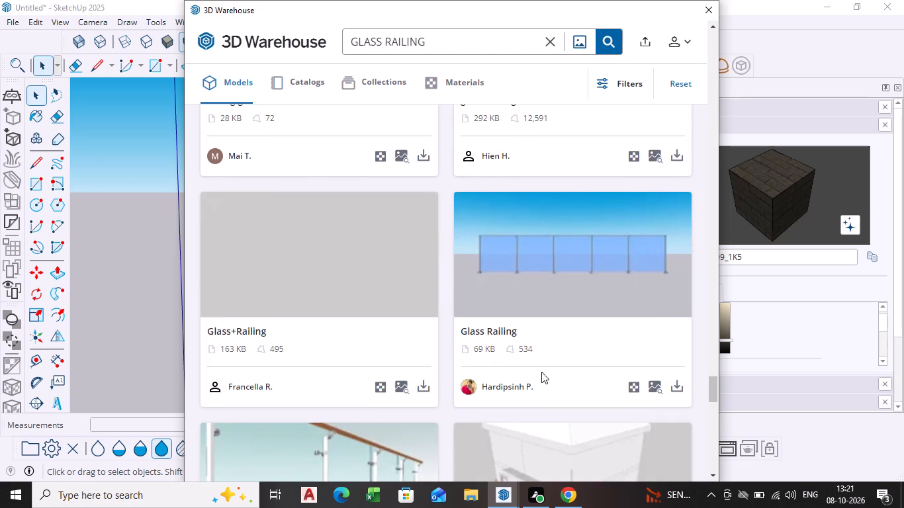
scroll(546, 368, down, 7)
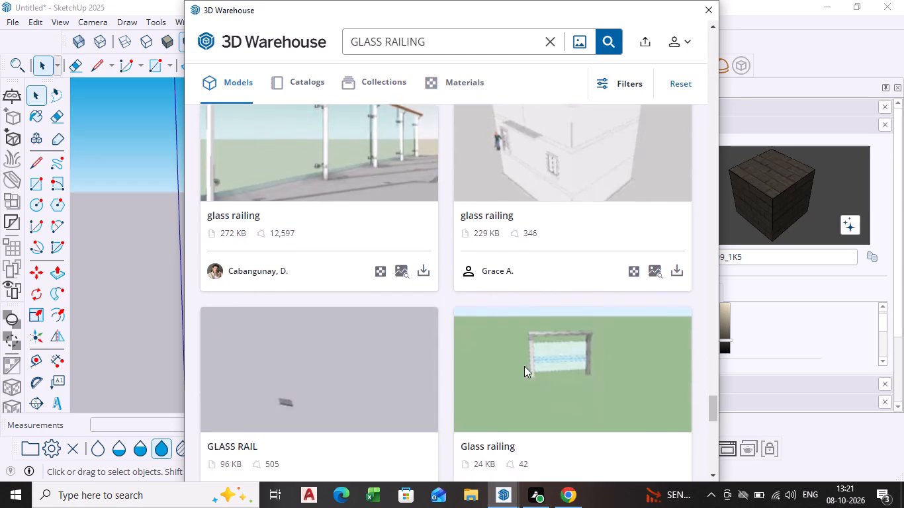
scroll(524, 366, down, 3)
scroll(394, 355, down, 4)
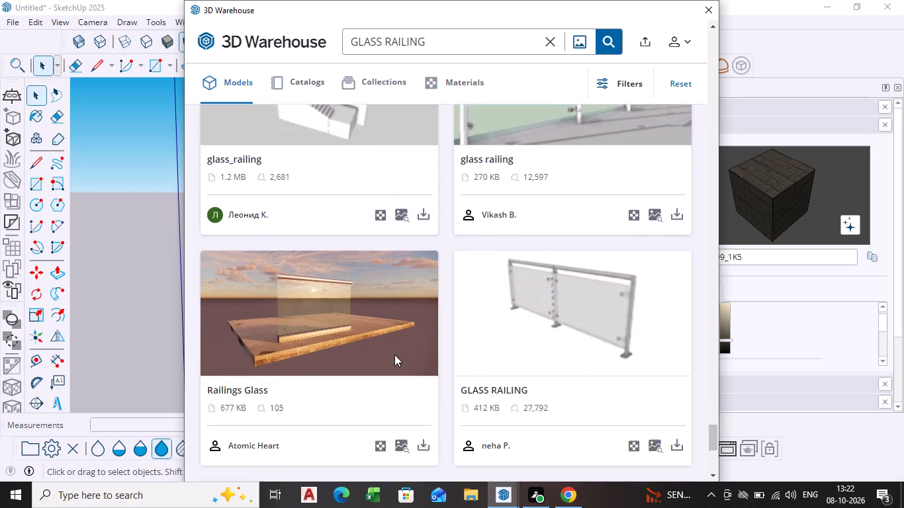
scroll(394, 355, down, 7)
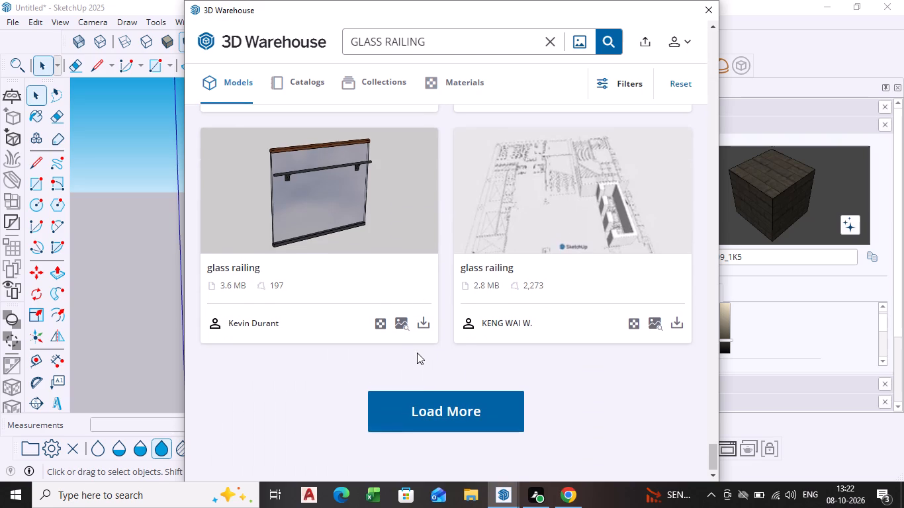
scroll(417, 353, down, 3)
Load more glass railing results and browse them for a model that suits the building's balcony.
click(428, 407)
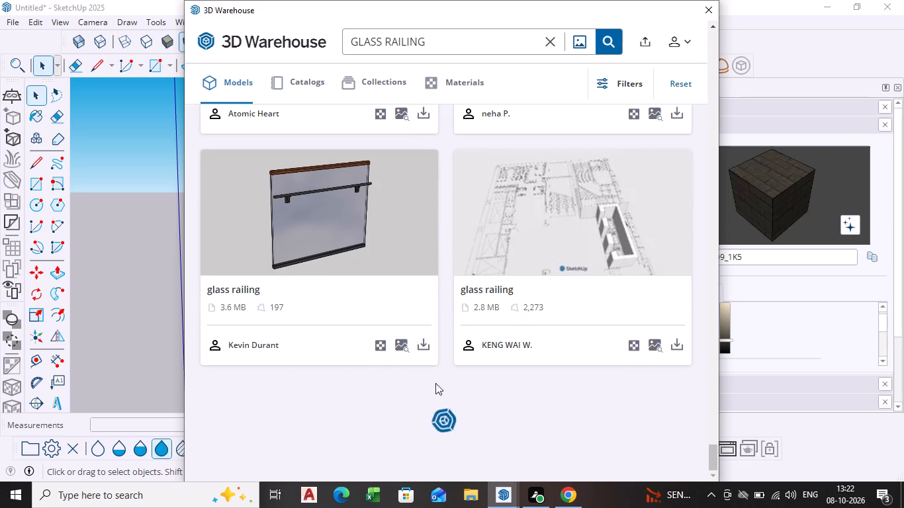
scroll(447, 366, down, 7)
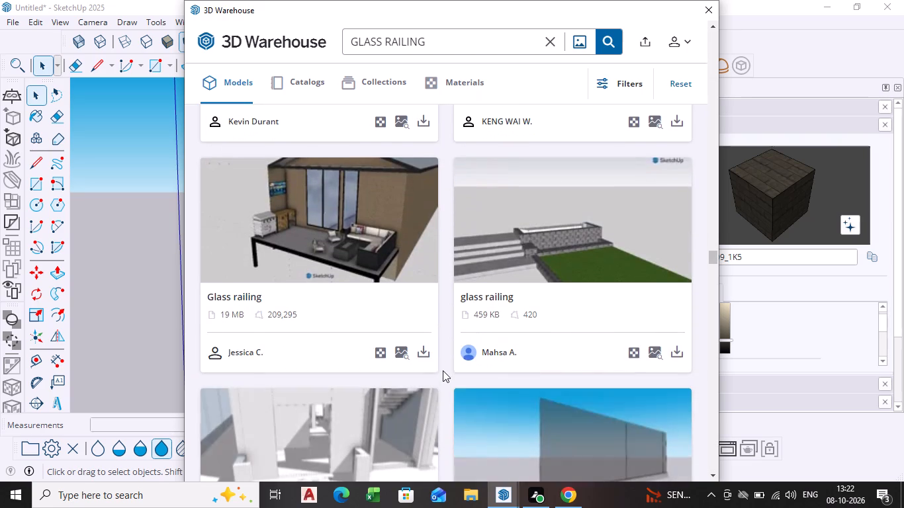
scroll(443, 370, down, 7)
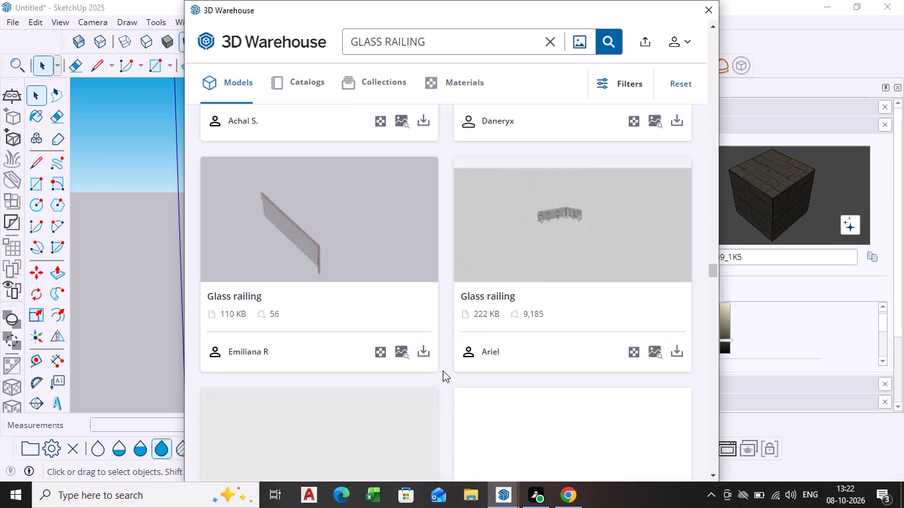
scroll(443, 370, down, 7)
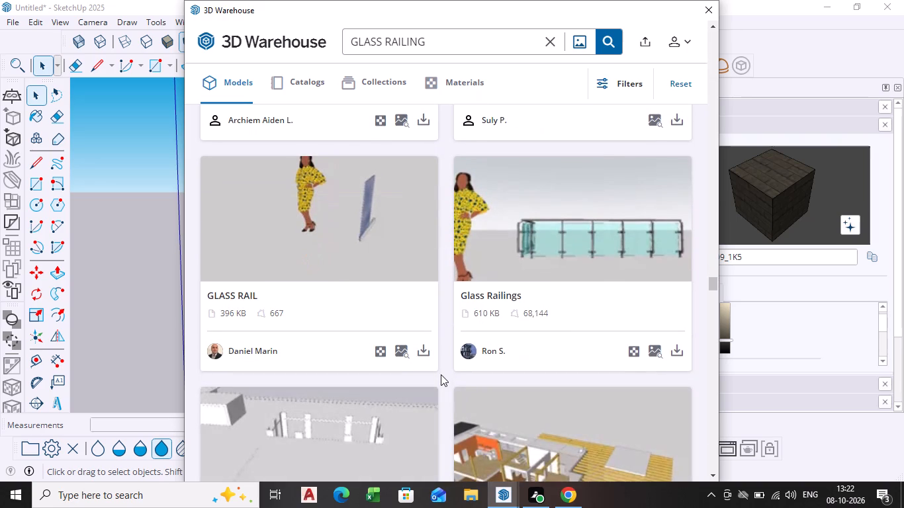
scroll(441, 374, down, 6)
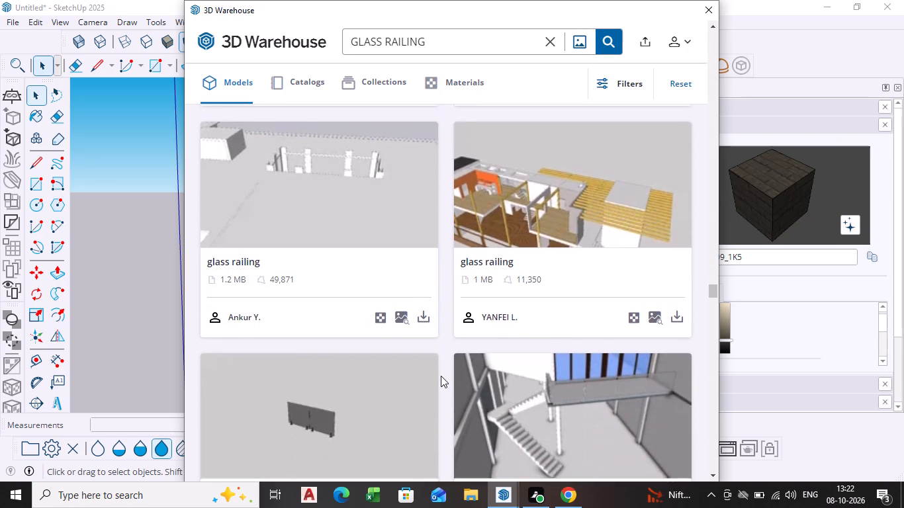
scroll(441, 376, down, 7)
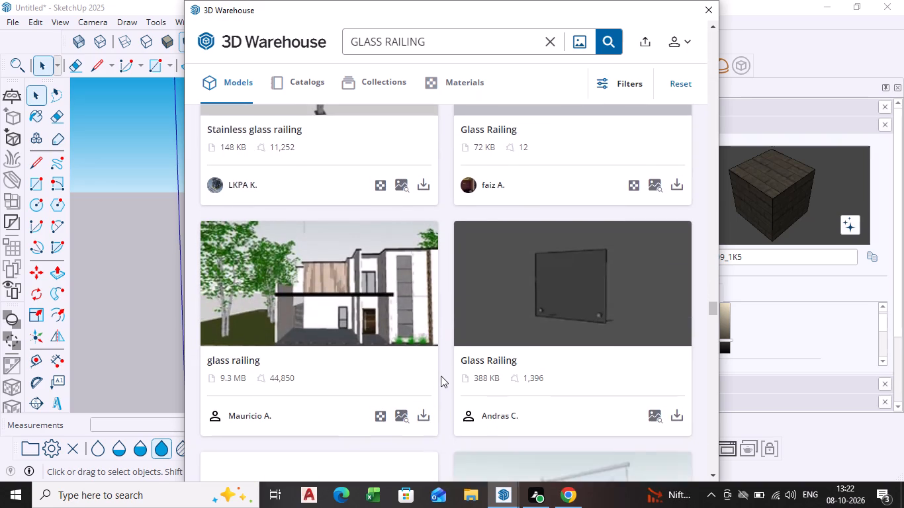
scroll(441, 377, down, 8)
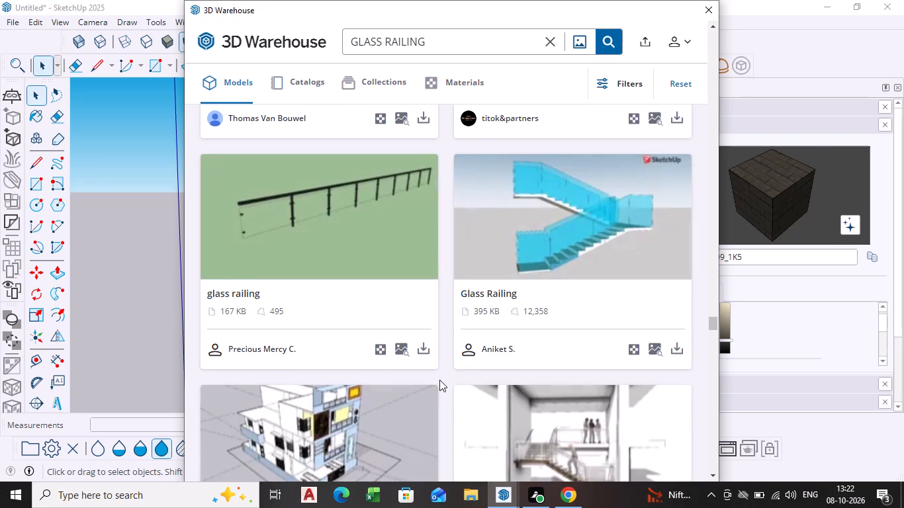
scroll(438, 380, down, 5)
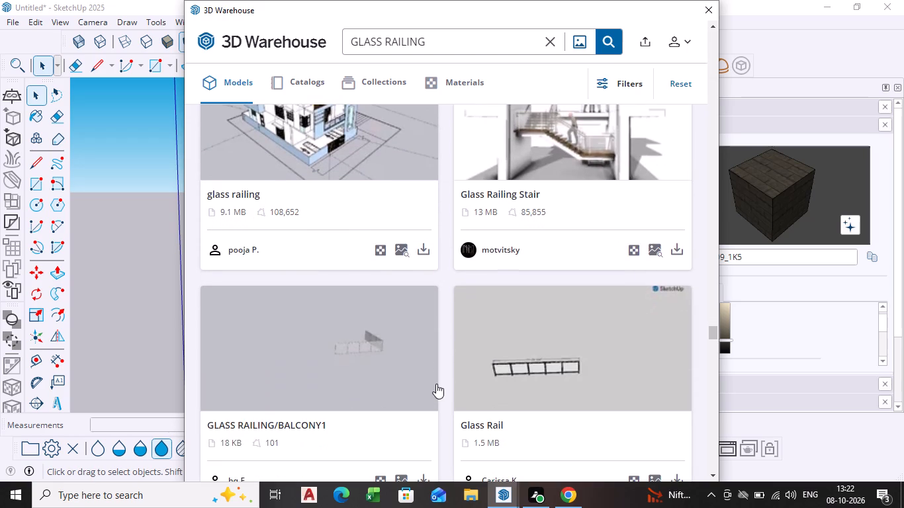
scroll(435, 384, down, 7)
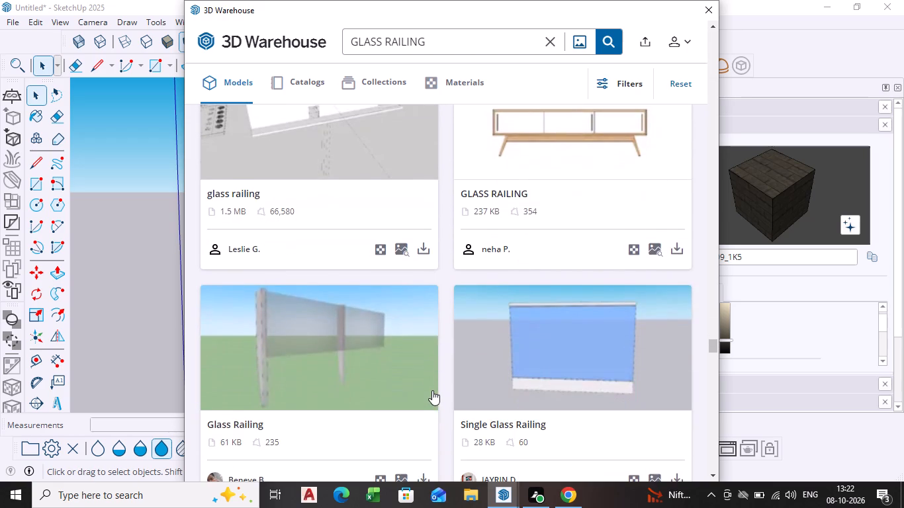
scroll(428, 394, down, 7)
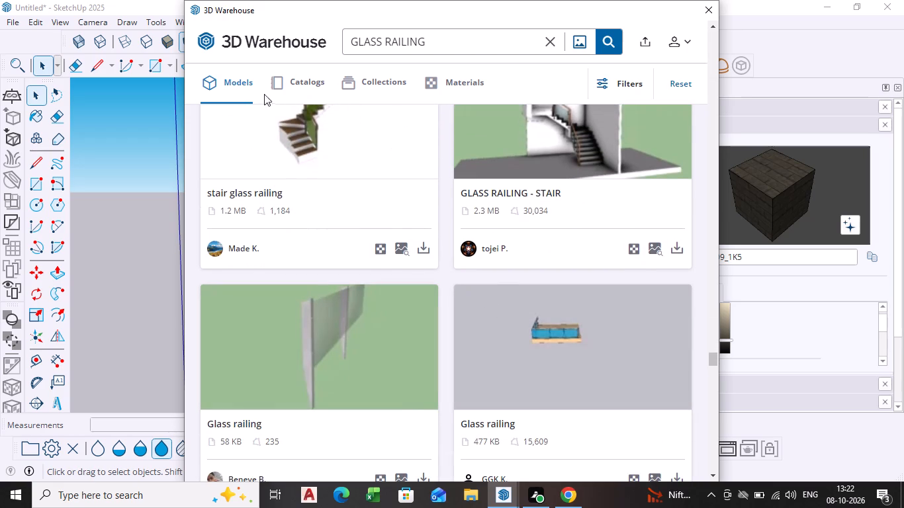
Search the 3D Warehouse models for "L SHAPE GLASS RAILING" and look over the results.
click(347, 39)
key(space)
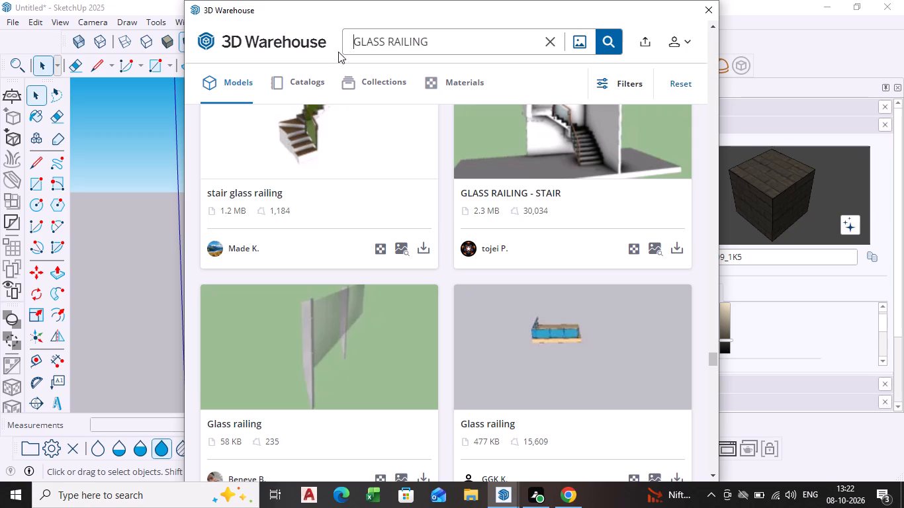
key(l)
key(space)
key(s)
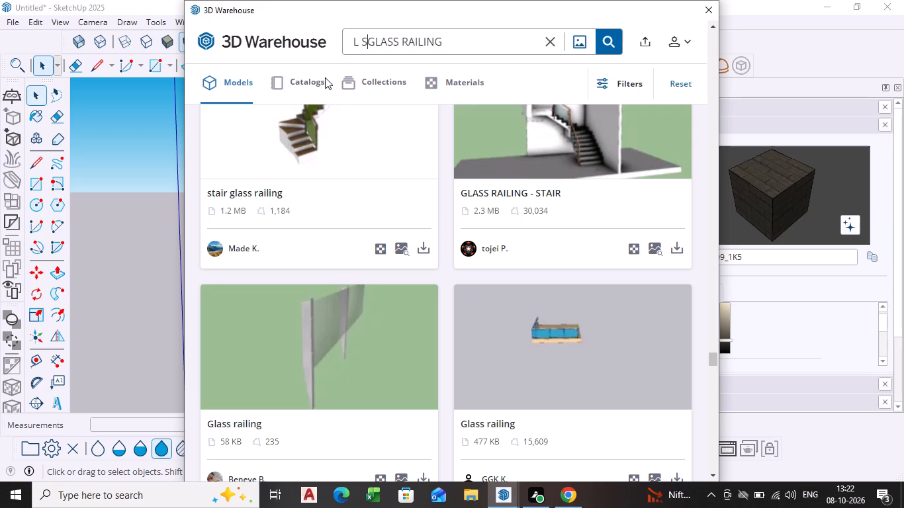
key(h)
key(a)
key(p)
text(E)
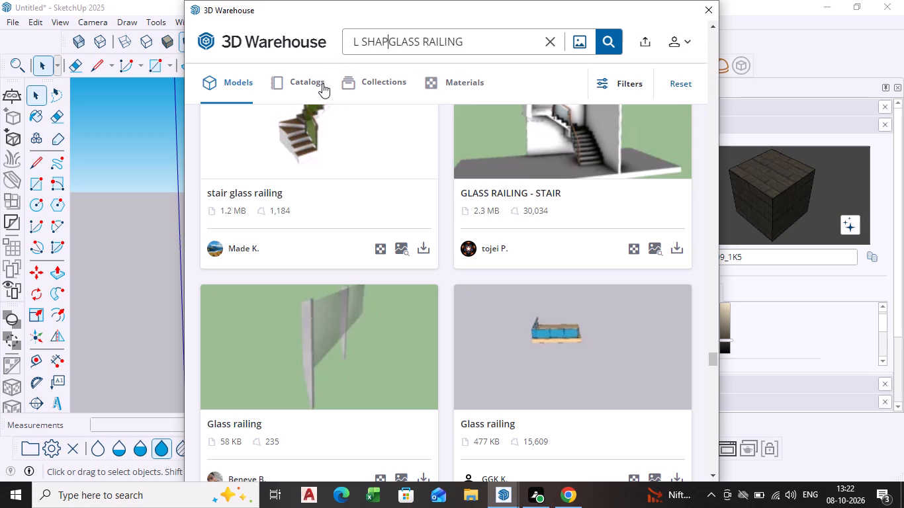
key(space)
key(Return)
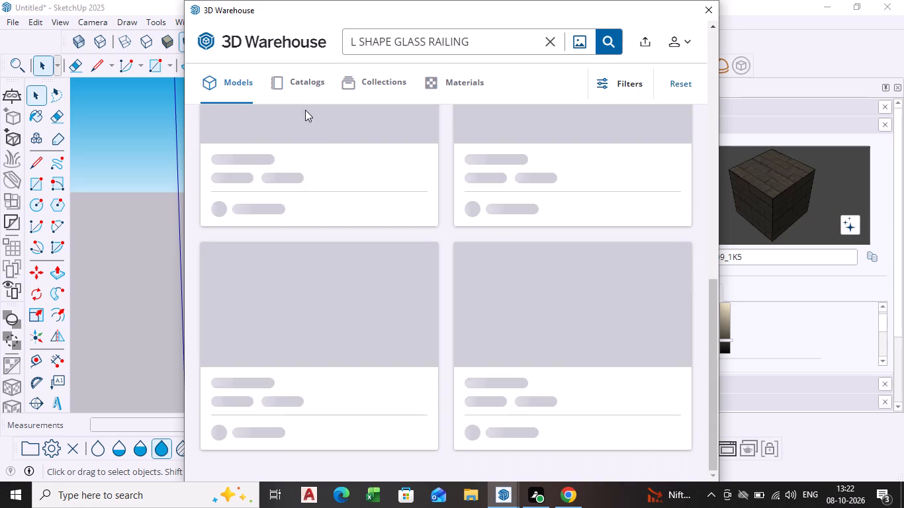
scroll(411, 309, up, 4)
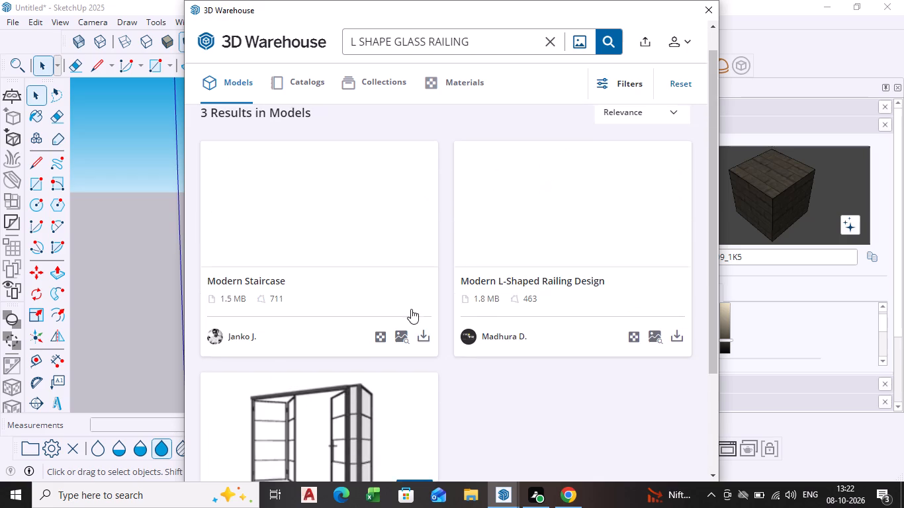
scroll(411, 309, up, 4)
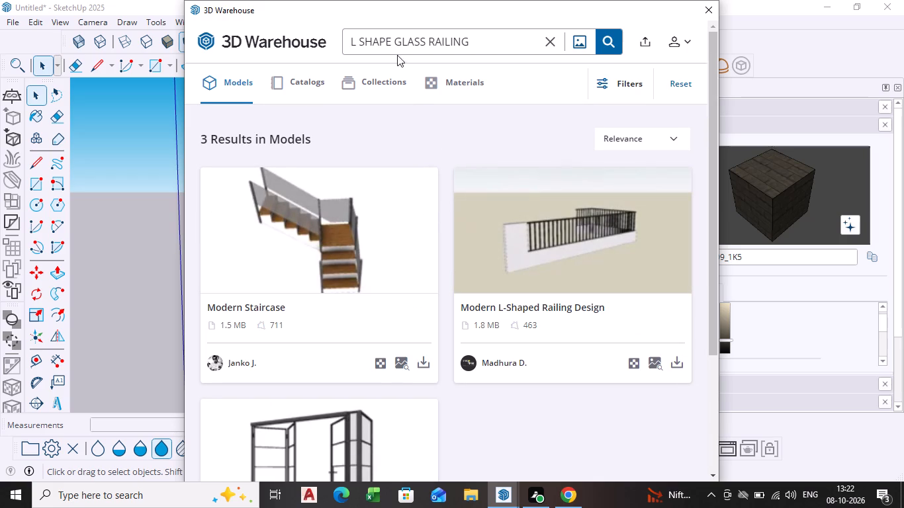
Shorten the model search back to "GLASS RAILING" and run it again.
click(389, 45)
key(BackSpace)
key(BackSpace)
key(BackSpace)
key(BackSpace)
key(BackSpace)
key(BackSpace)
key(BackSpace)
key(BackSpace)
key(BackSpace)
key(BackSpace)
key(BackSpace)
key(BackSpace)
key(BackSpace)
key(BackSpace)
key(Return)
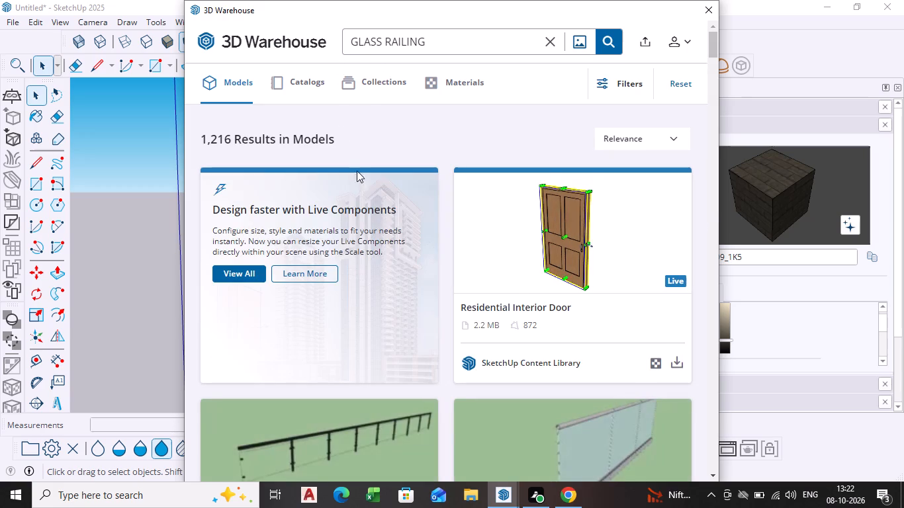
Browse the glass railing results again, comparing straight and balcony railings for one that fits the building.
scroll(420, 302, down, 6)
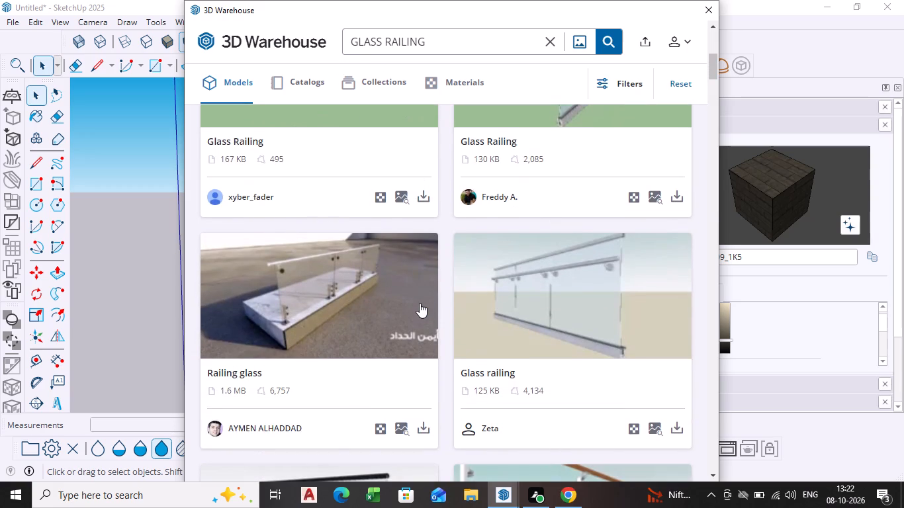
scroll(420, 303, down, 6)
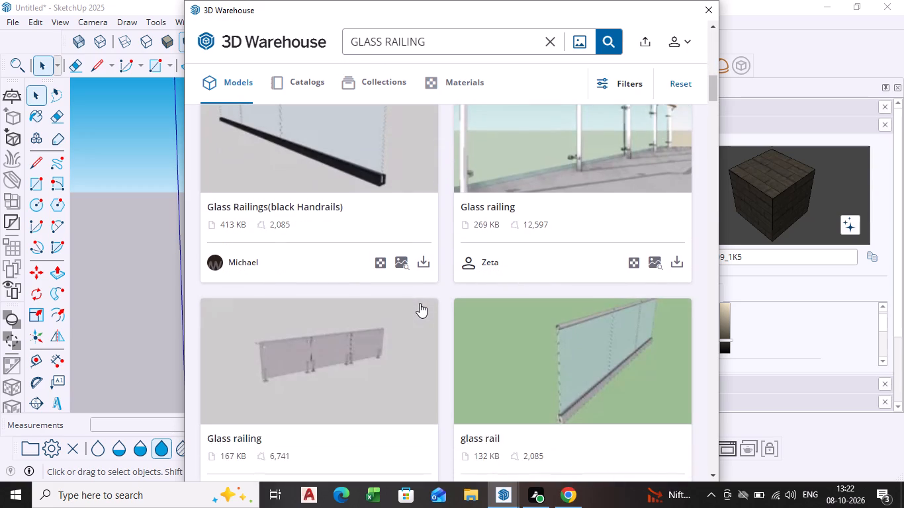
scroll(420, 303, down, 8)
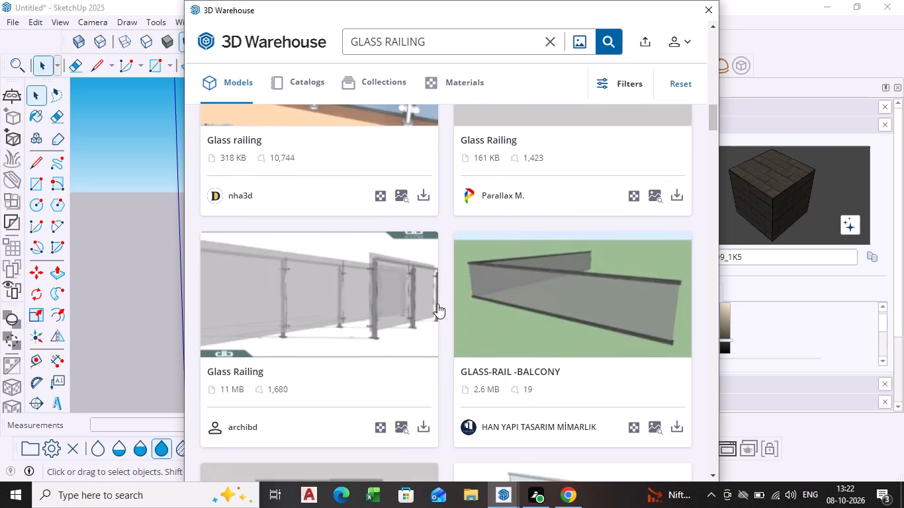
scroll(442, 316, down, 8)
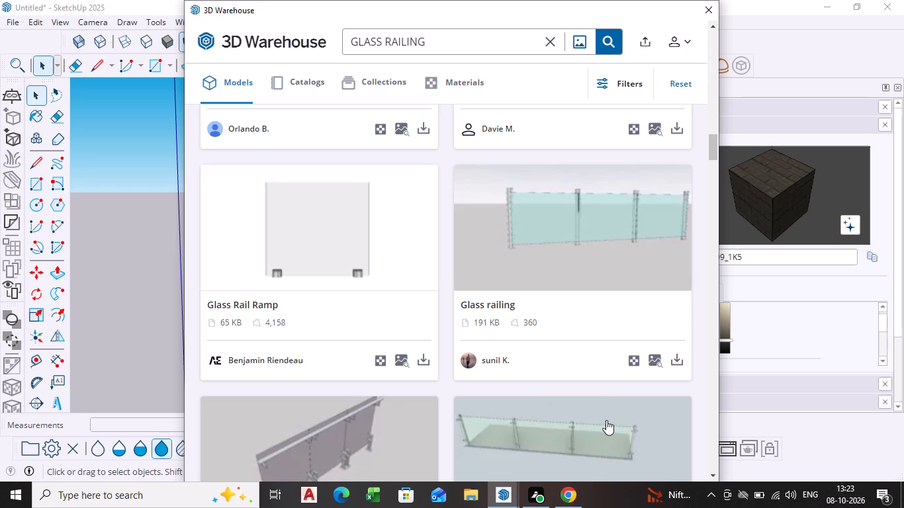
scroll(392, 230, down, 4)
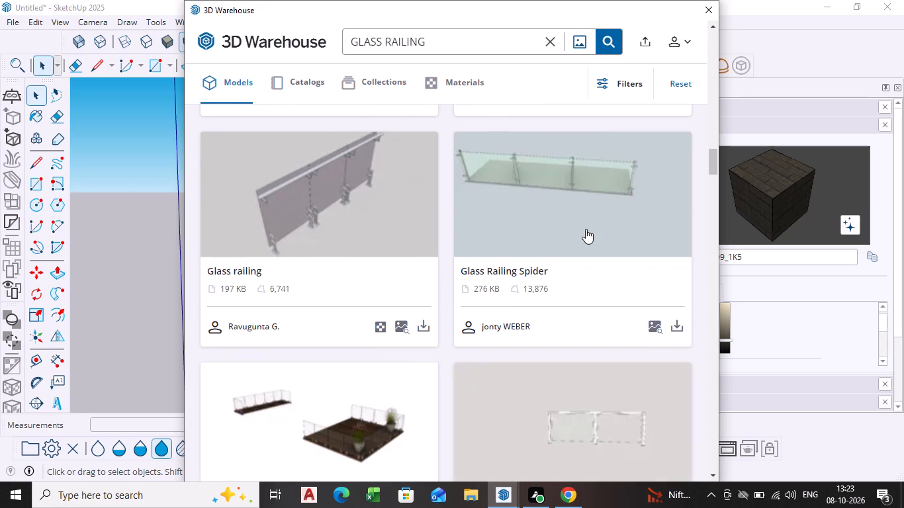
scroll(586, 228, down, 6)
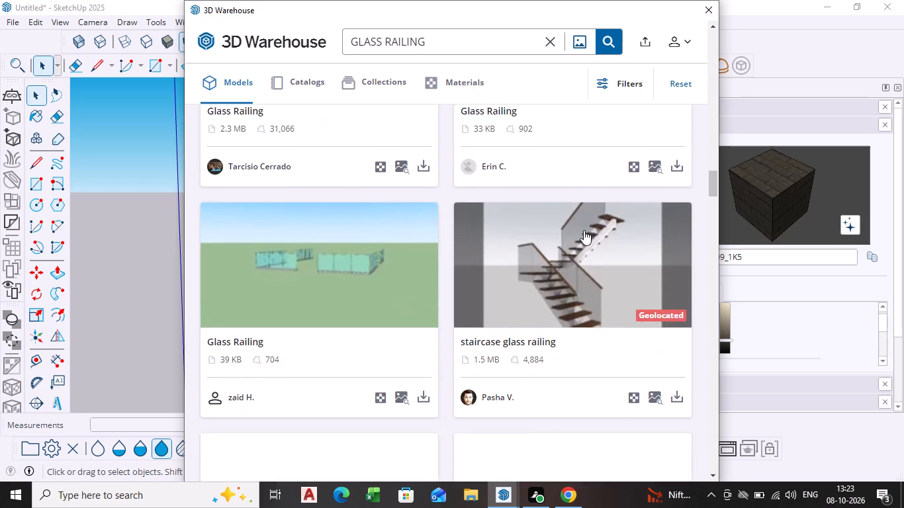
scroll(584, 230, down, 6)
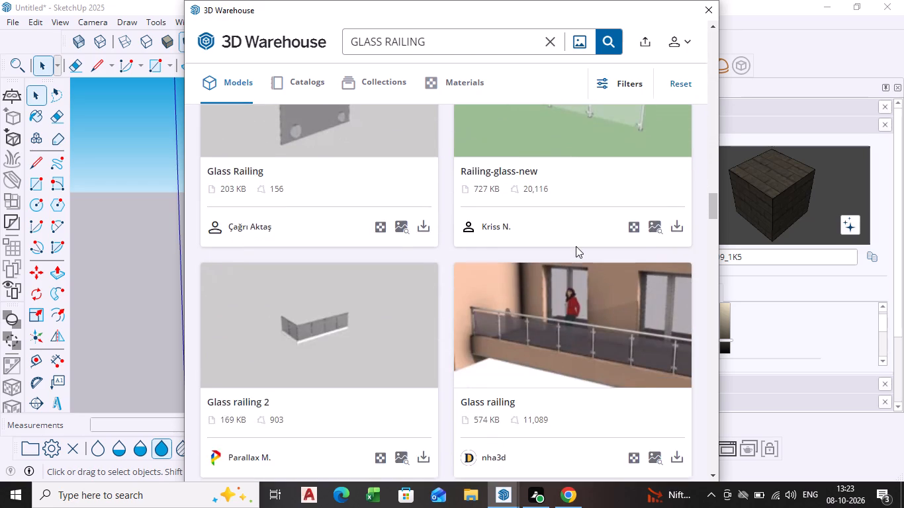
scroll(576, 246, down, 3)
scroll(500, 314, down, 3)
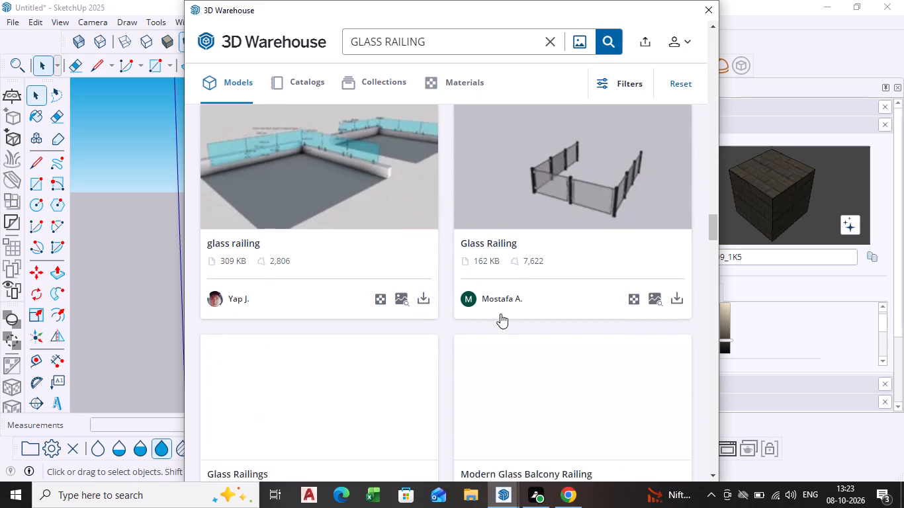
scroll(465, 356, down, 8)
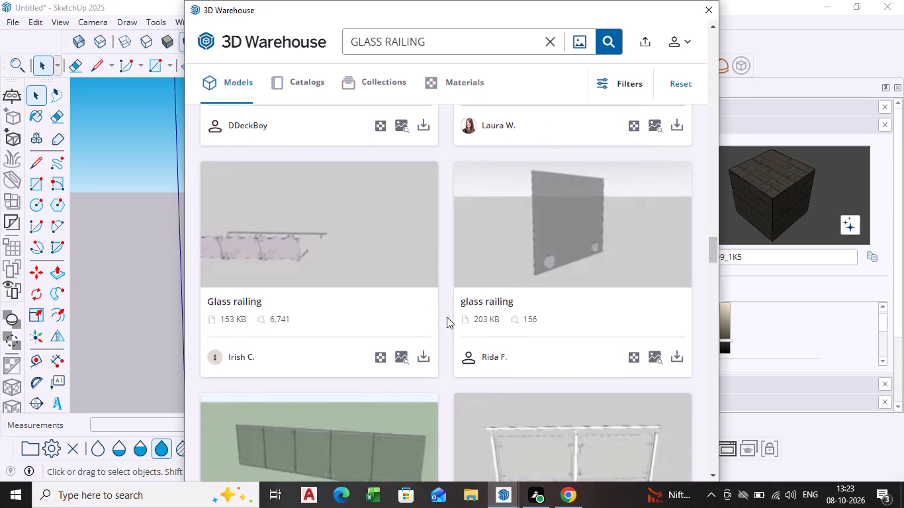
scroll(441, 316, down, 3)
scroll(253, 317, up, 3)
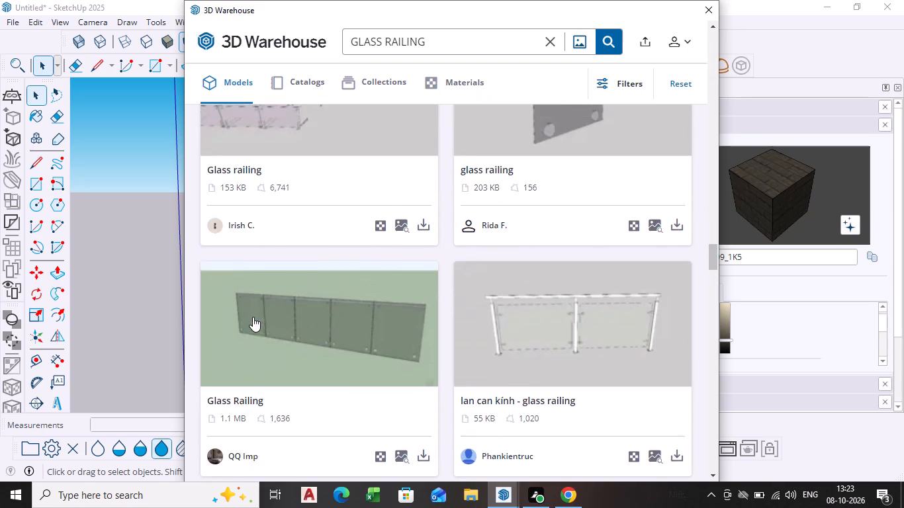
scroll(355, 348, down, 3)
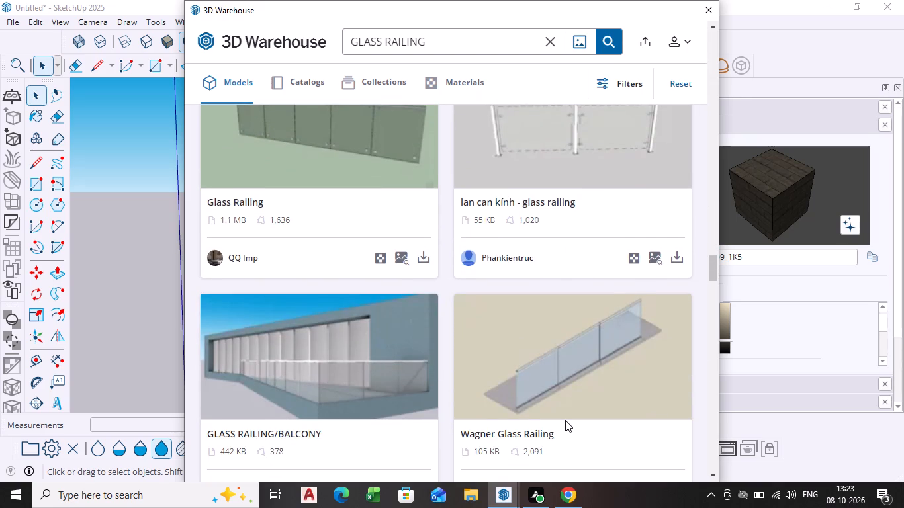
scroll(565, 420, down, 1)
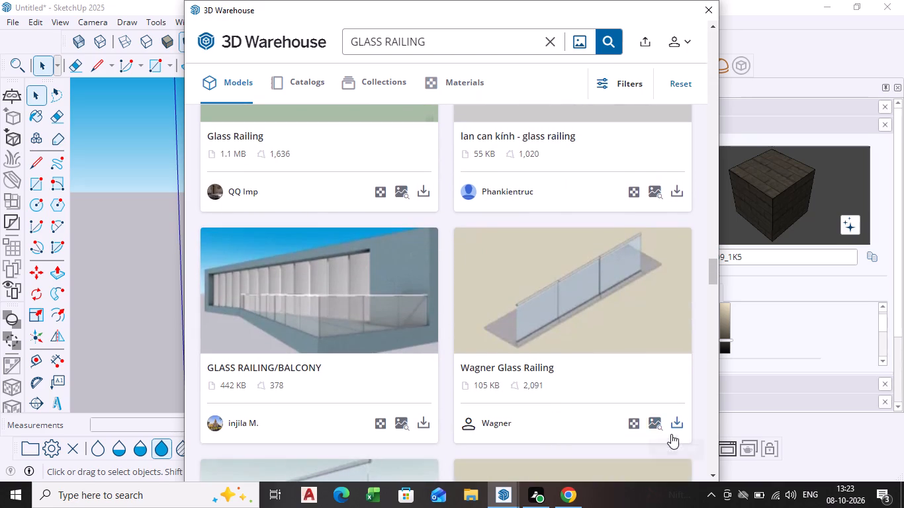
Load the Wagner Glass Railing model directly into the model and place it by the side edge of the middle balcony.
click(679, 425)
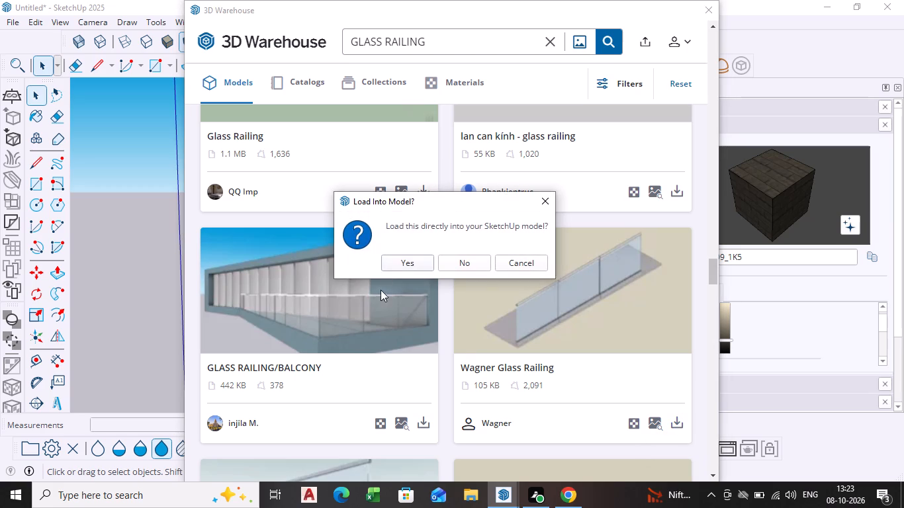
click(399, 261)
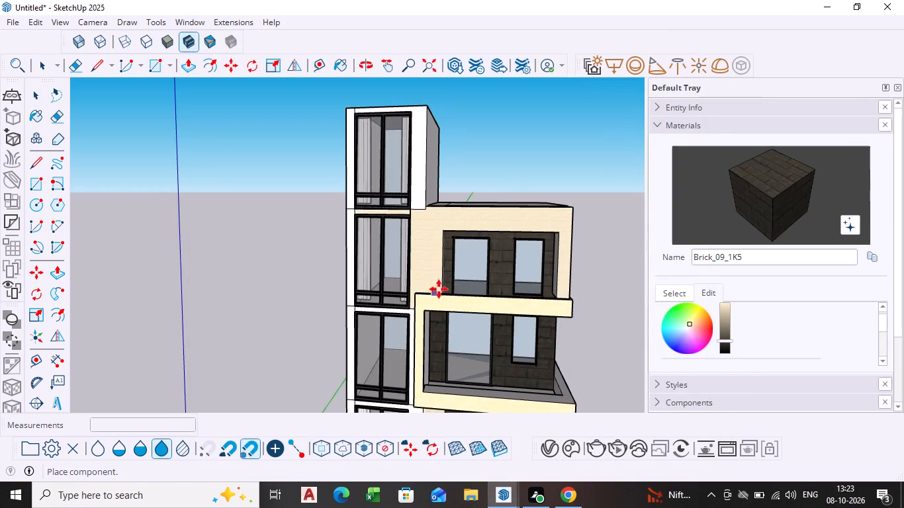
scroll(444, 293, up, 5)
middle_drag(467, 314, 332, 358)
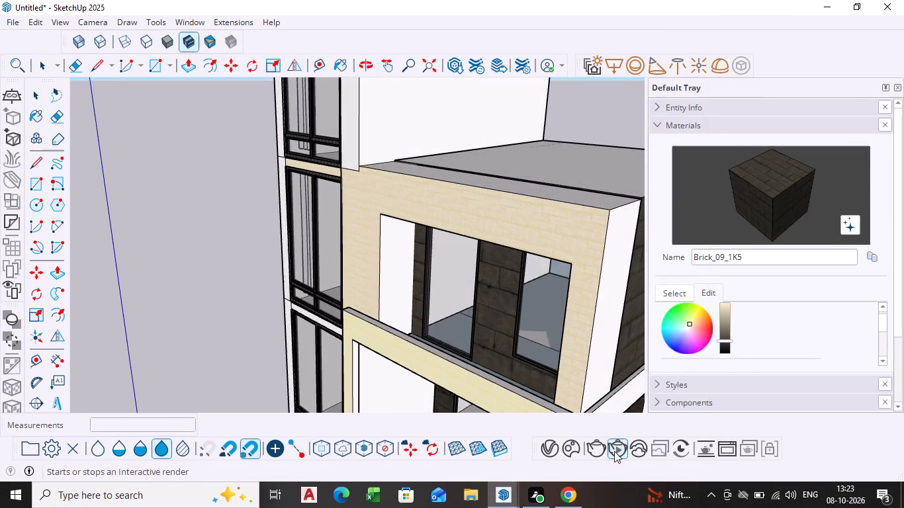
scroll(482, 375, down, 4)
middle_drag(487, 345, 525, 233)
scroll(573, 364, down, 4)
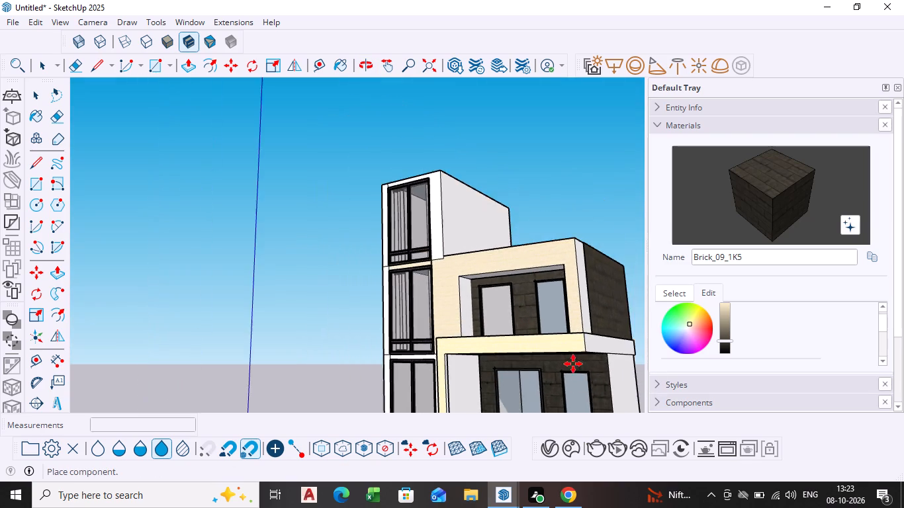
shift+middle_drag(570, 362, 429, 217)
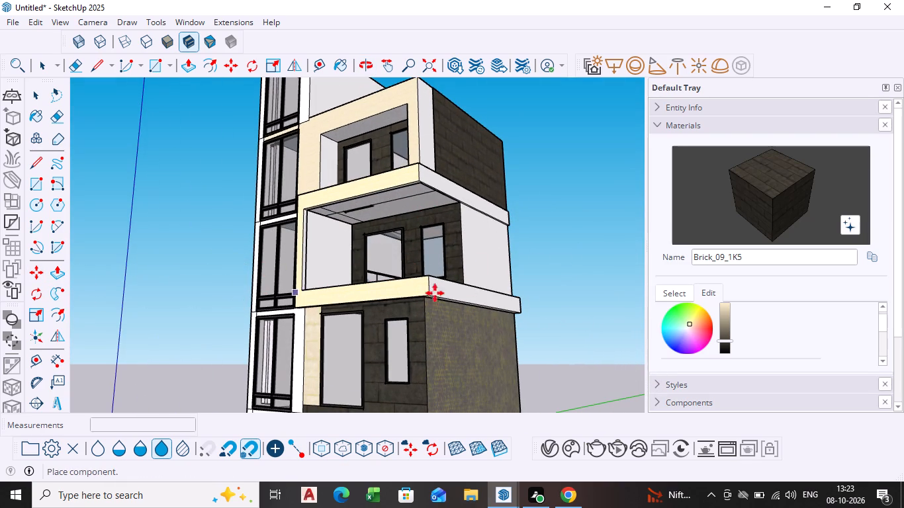
click(532, 289)
Move the glass railing about 12' 3 1/2" by its base corner onto the balcony's outer front corner, running along the side edge.
scroll(562, 294, down, 1)
middle_drag(562, 294, 365, 323)
middle_drag(439, 353, 502, 370)
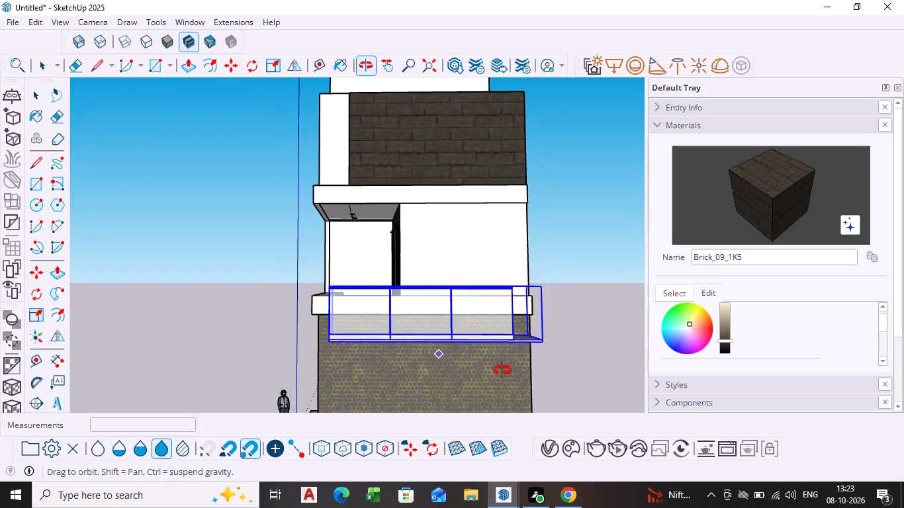
middle_drag(502, 370, 553, 374)
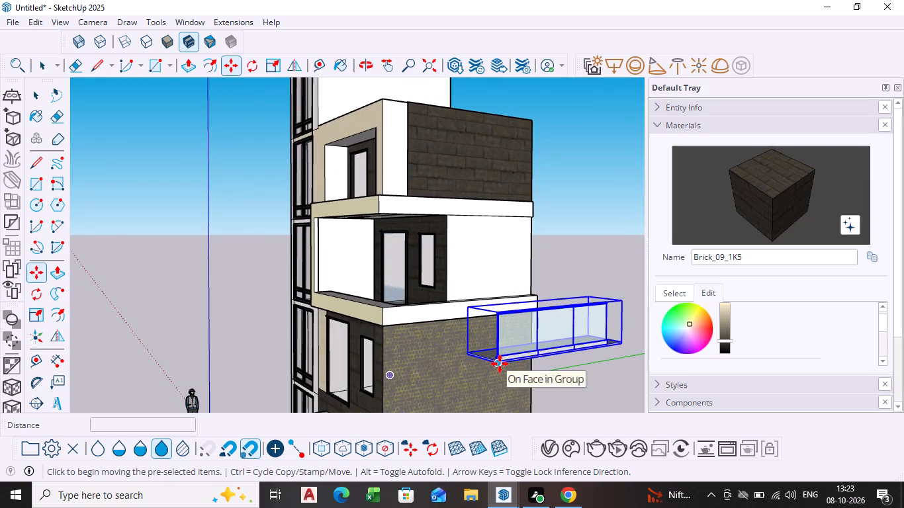
click(500, 364)
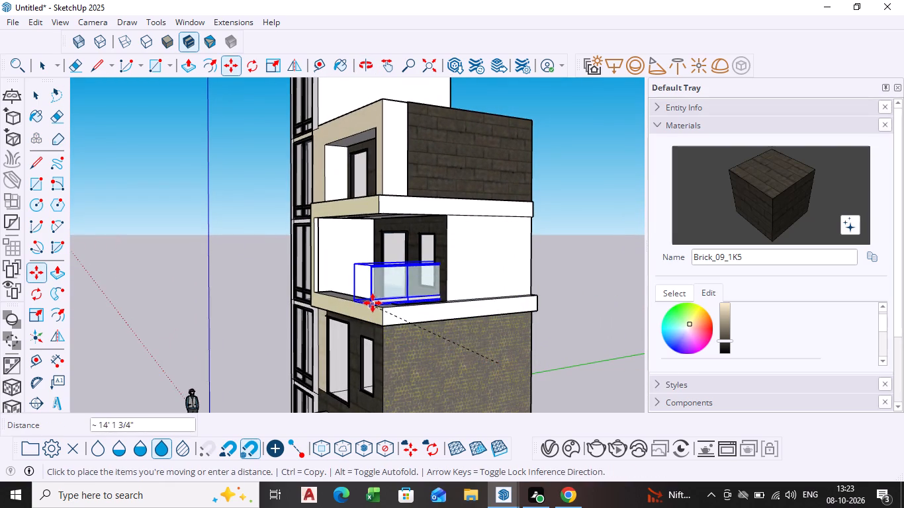
middle_drag(388, 304, 529, 379)
scroll(529, 379, down, 1)
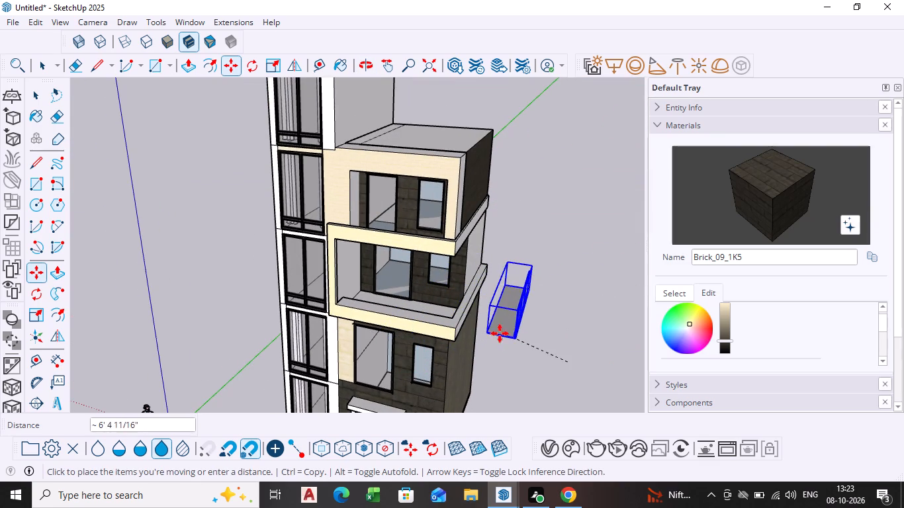
scroll(455, 331, up, 3)
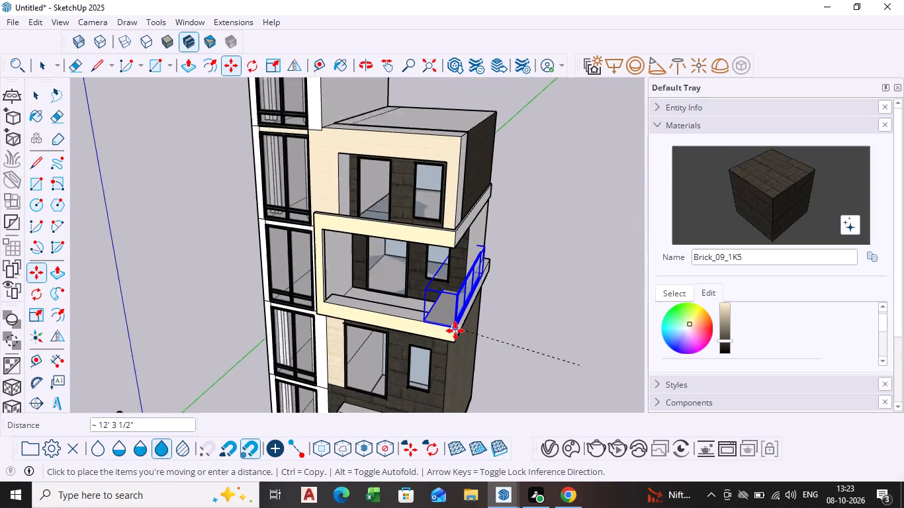
scroll(455, 331, up, 5)
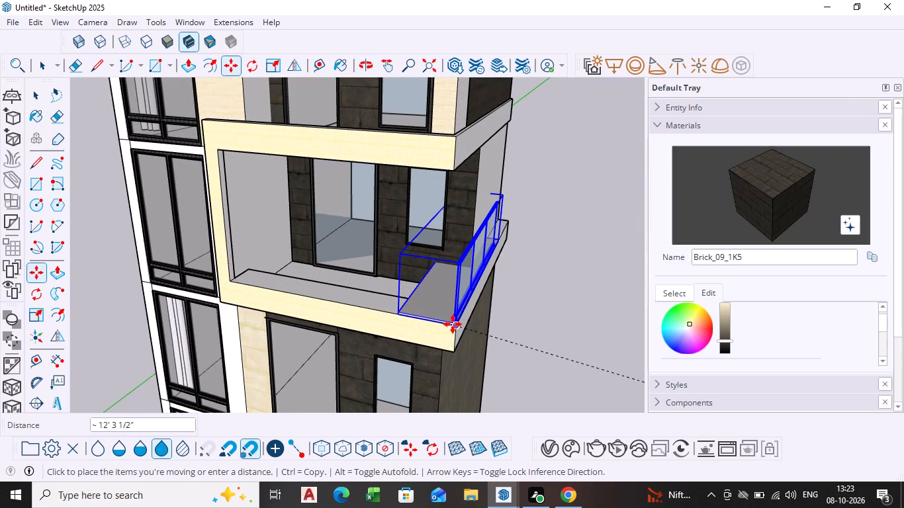
click(453, 324)
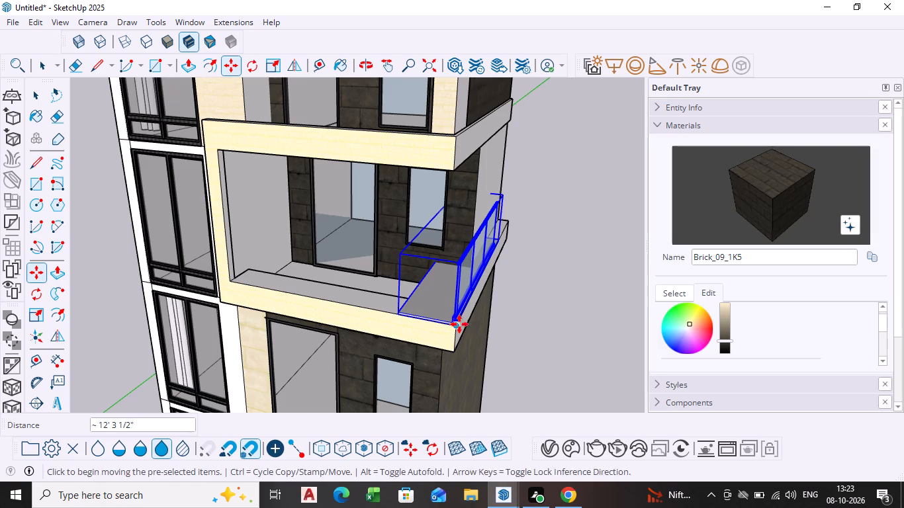
Scale the glass railing down to about 0.73 in red and 0.65 in green to suit the balcony's side.
middle_drag(486, 324, 337, 303)
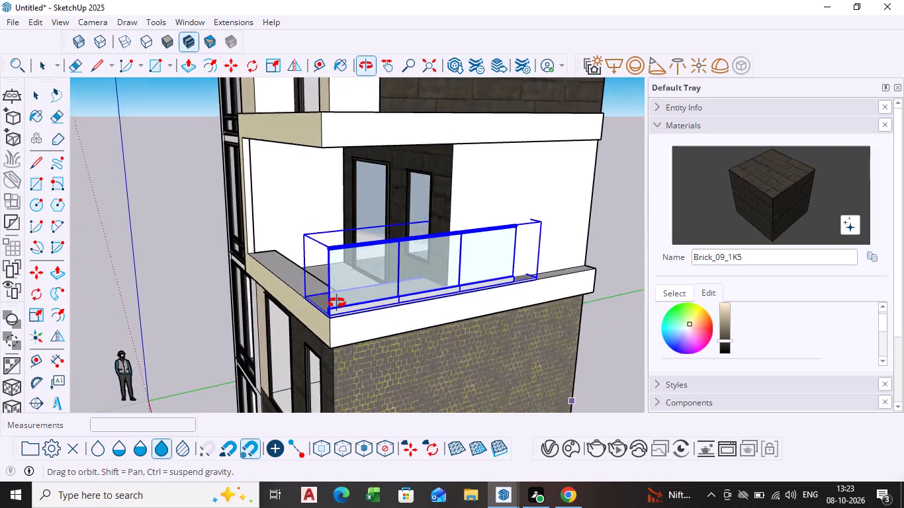
middle_drag(337, 303, 402, 319)
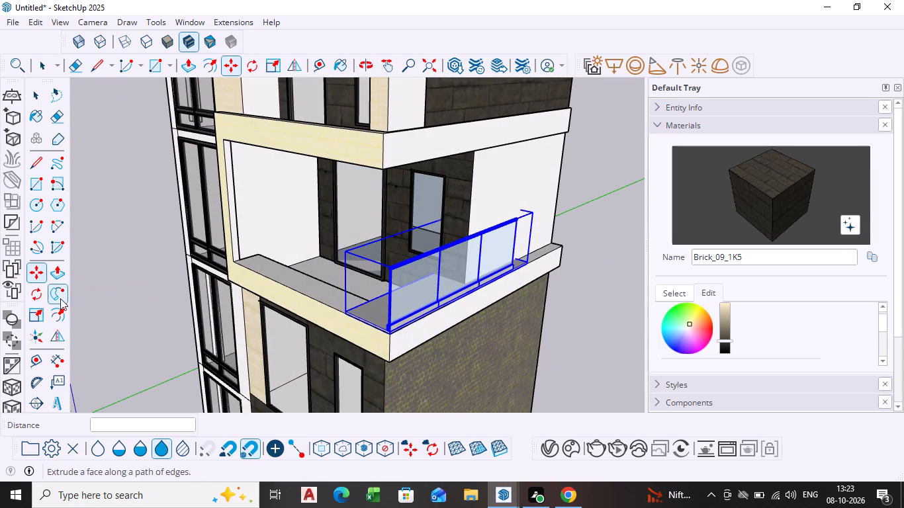
click(38, 310)
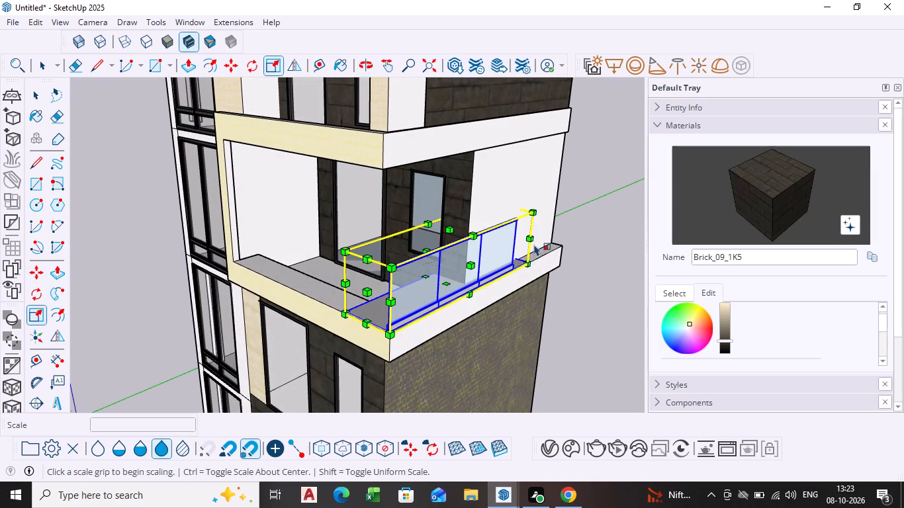
click(533, 238)
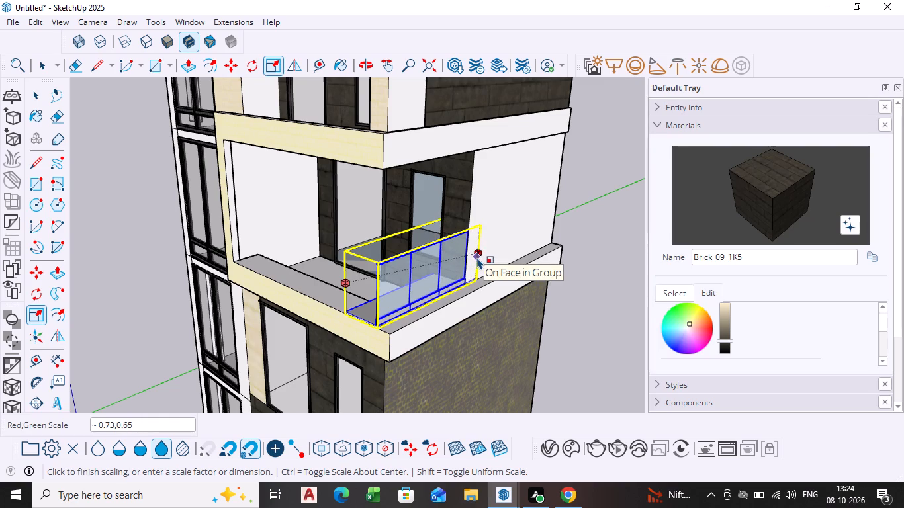
click(479, 256)
scroll(451, 291, down, 1)
middle_drag(450, 291, 534, 286)
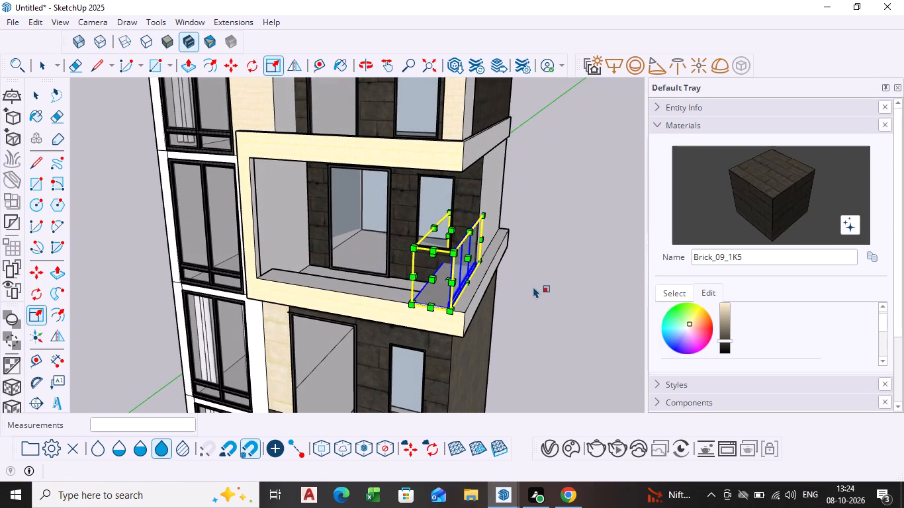
key(space)
click(533, 286)
Move the scaled railing by its base corner so it sits at the balcony's outer front corner.
middle_drag(498, 298, 613, 282)
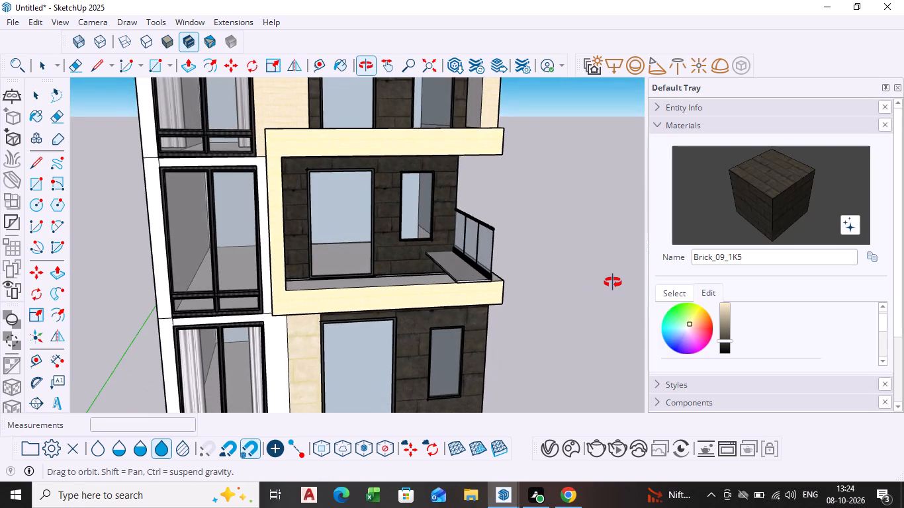
middle_drag(613, 282, 366, 284)
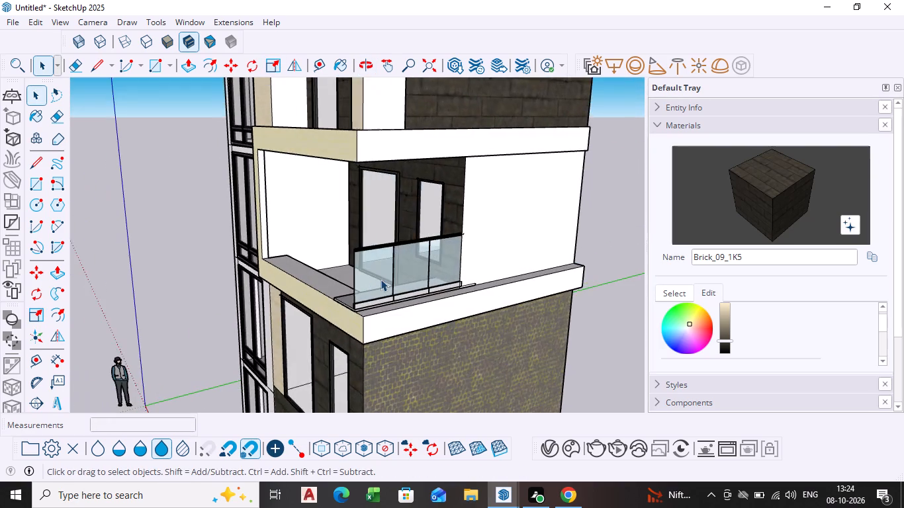
scroll(381, 279, up, 9)
click(387, 302)
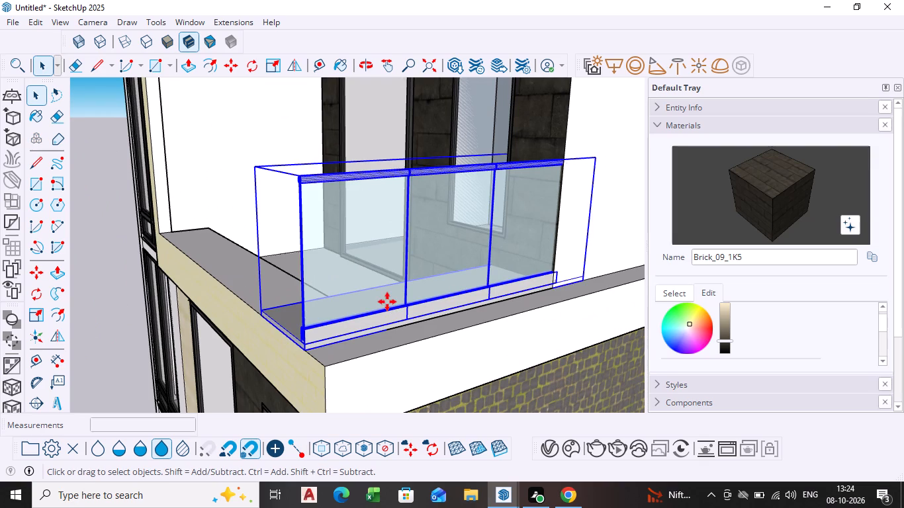
key(m)
click(306, 348)
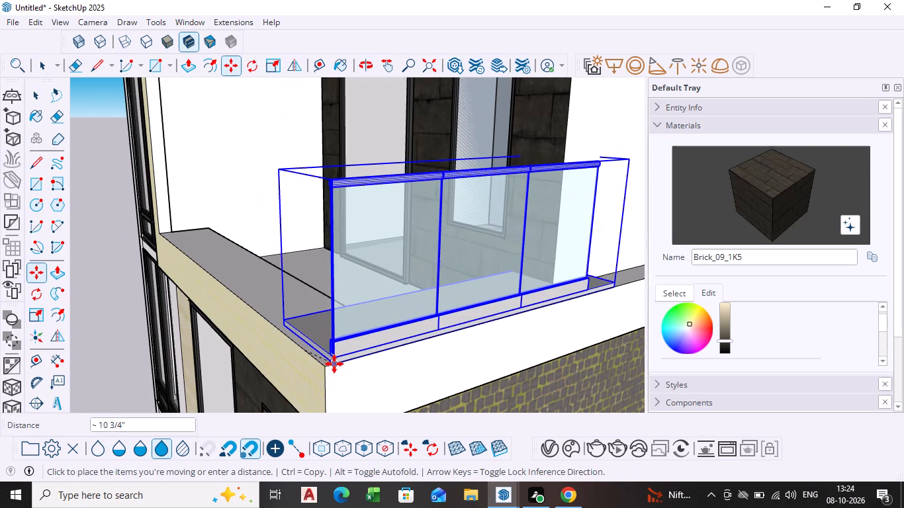
click(329, 367)
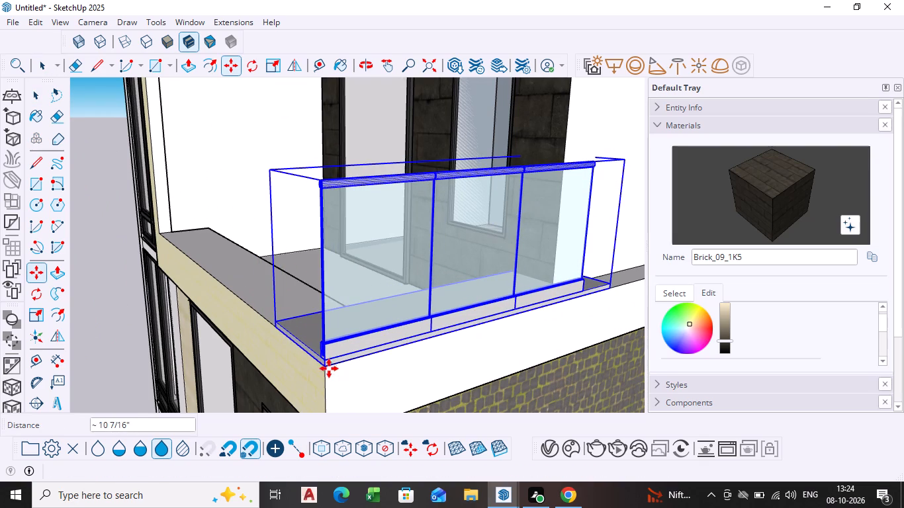
drag(336, 369, 353, 371)
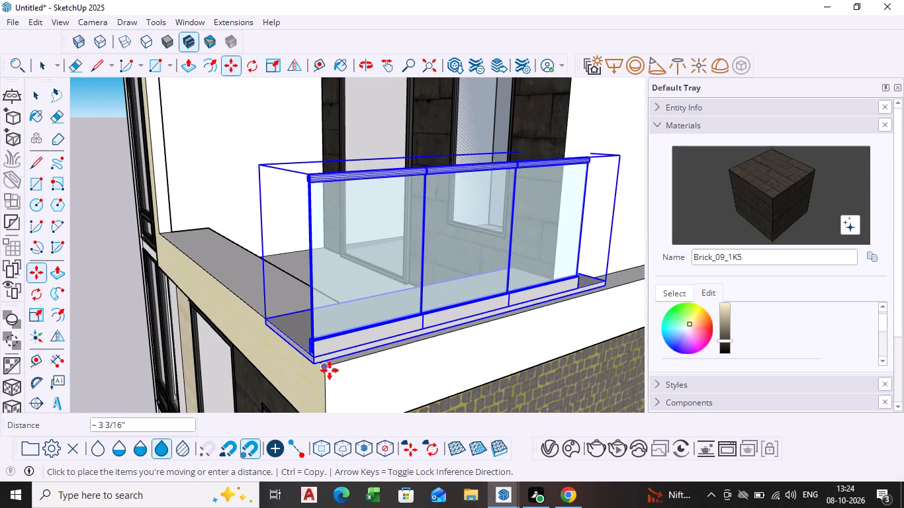
click(332, 370)
scroll(332, 372, down, 6)
middle_drag(343, 380, 377, 376)
scroll(343, 380, down, 1)
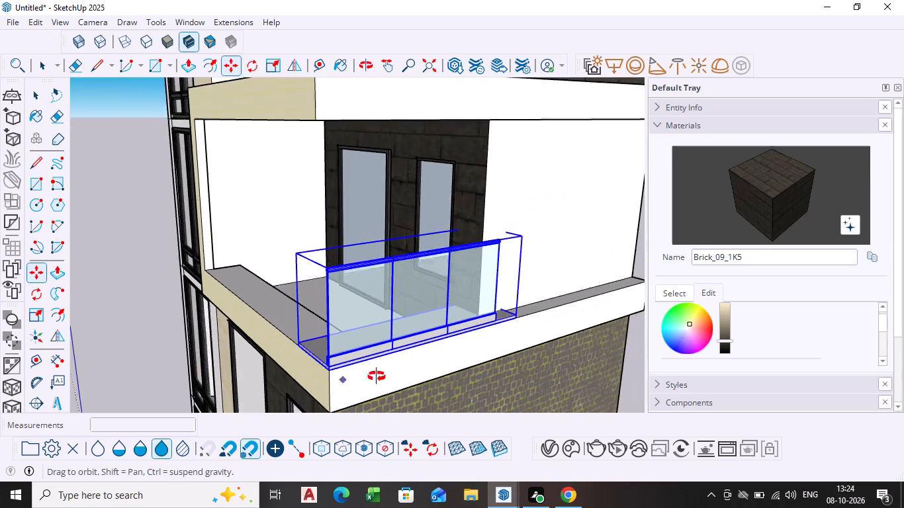
middle_drag(377, 376, 477, 370)
key(space)
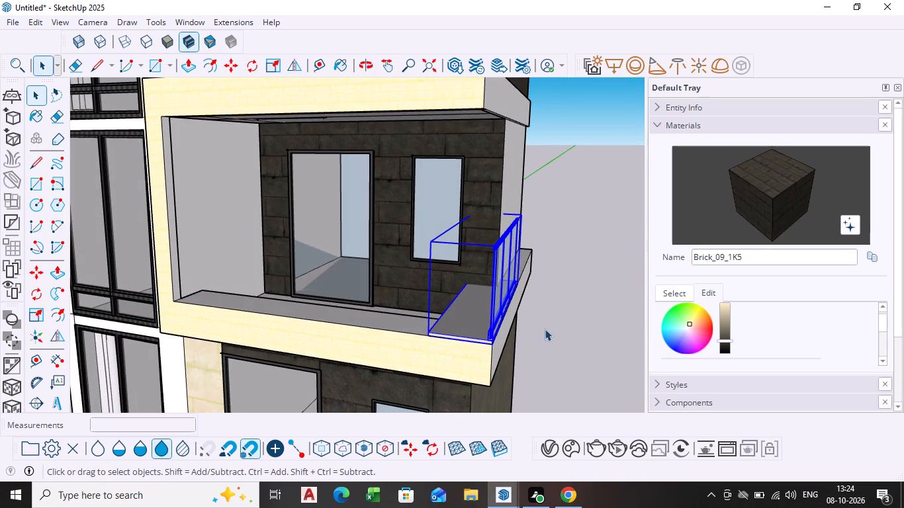
click(545, 329)
Move the railing about 6" inward along the balcony's front edge, away from the outer side edge.
scroll(535, 342, down, 2)
middle_drag(535, 343, 349, 346)
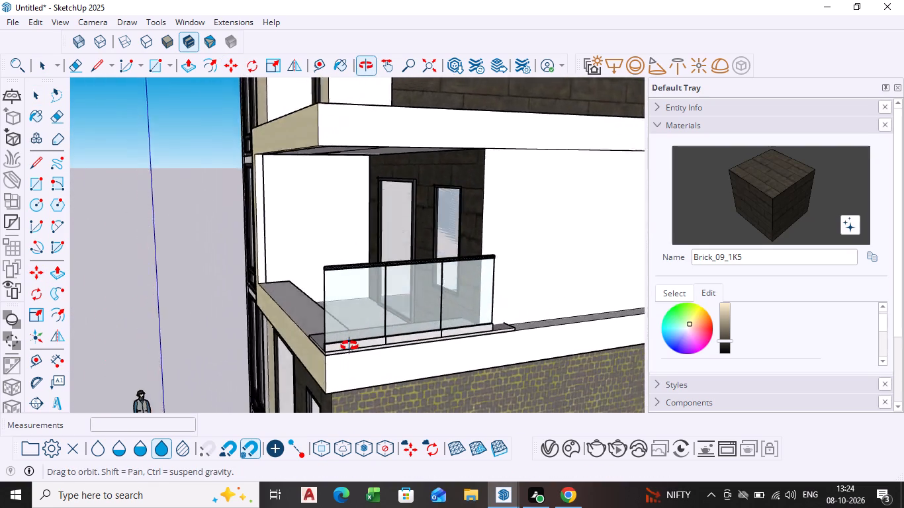
middle_drag(349, 346, 598, 362)
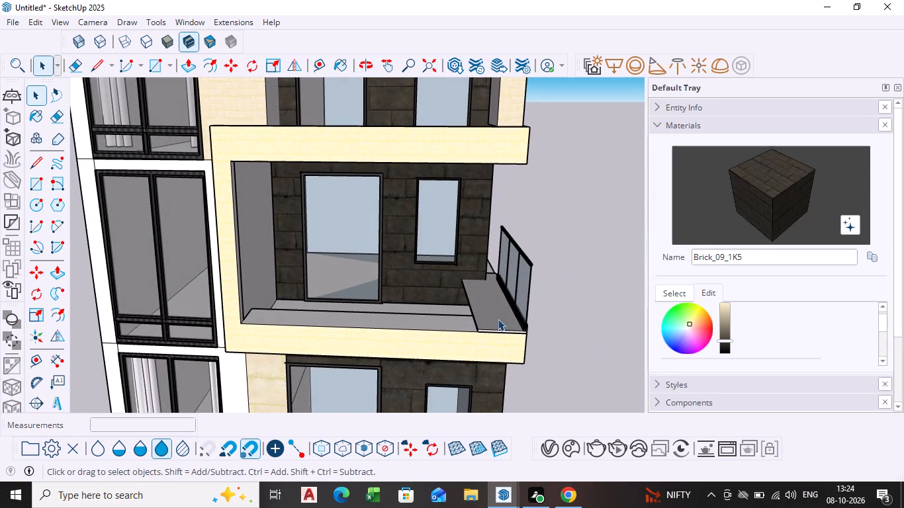
scroll(498, 319, up, 4)
click(490, 309)
key(m)
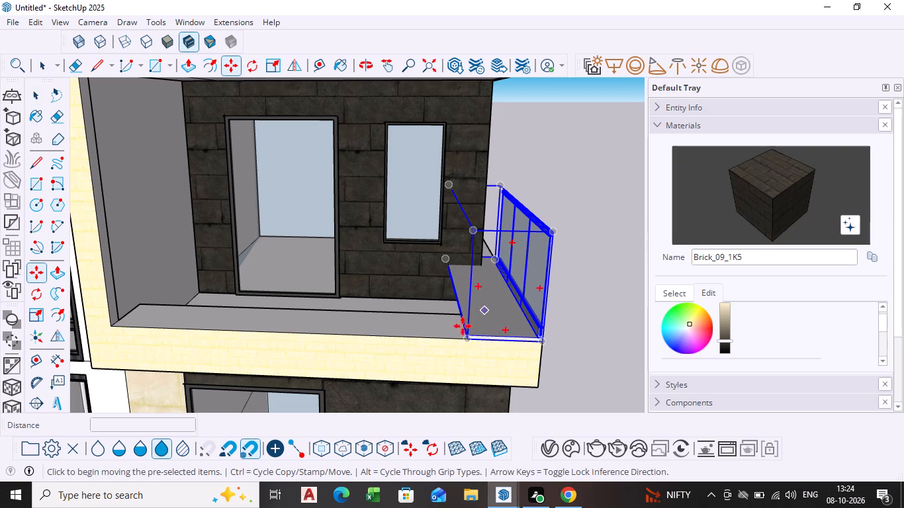
click(467, 340)
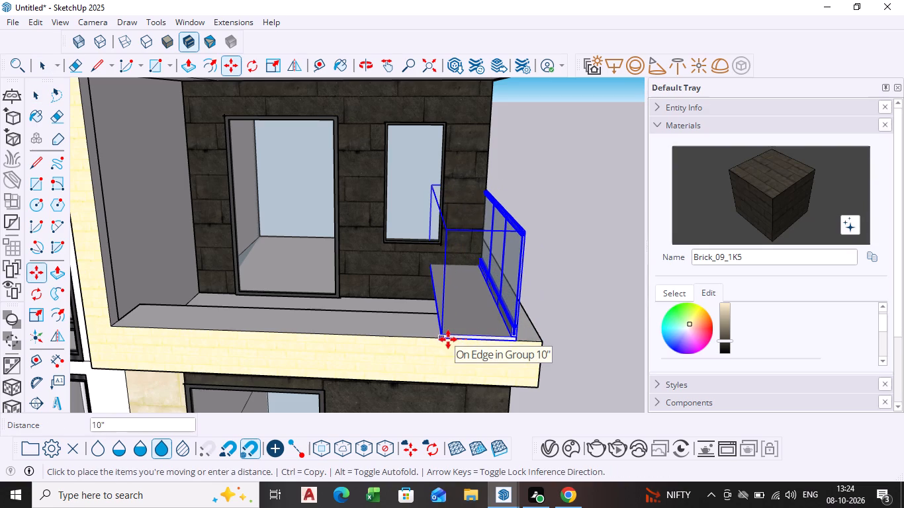
click(452, 340)
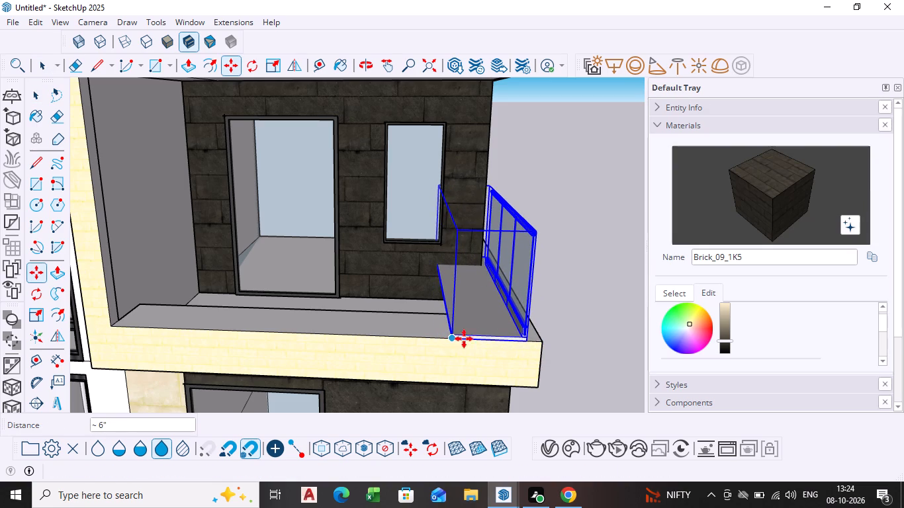
key(space)
click(566, 288)
Copy the balcony's side glass railing by its base corner along the front edge, placing the copy in front of the door opening.
scroll(554, 310, down, 2)
middle_click(553, 310)
scroll(520, 300, up, 3)
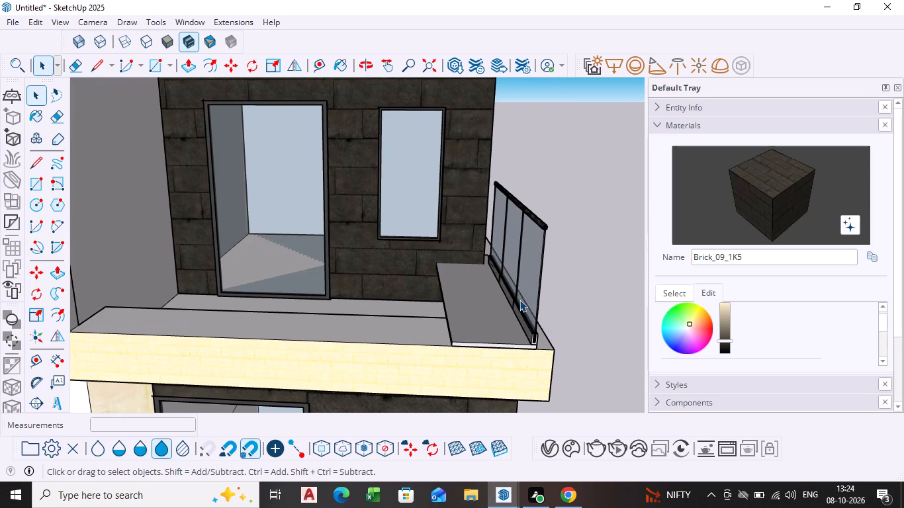
drag(517, 306, 523, 312)
middle_drag(529, 314, 326, 275)
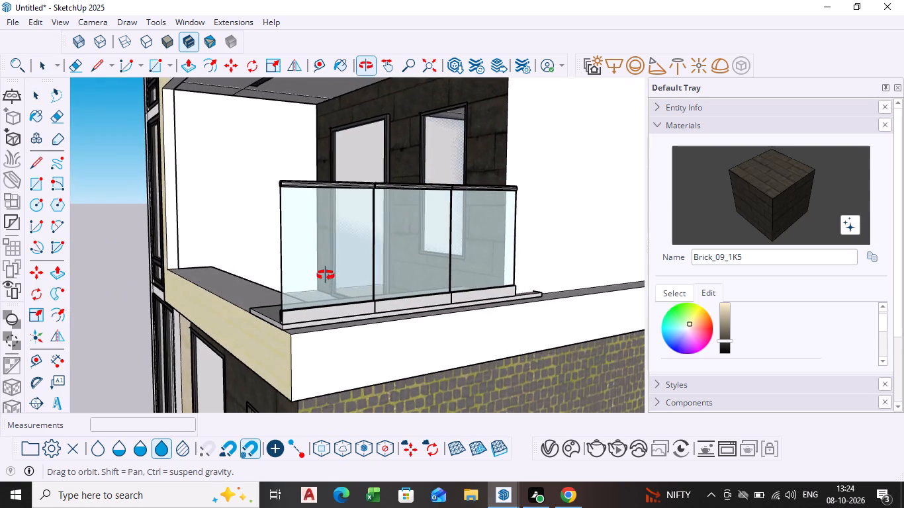
middle_drag(326, 275, 566, 312)
scroll(535, 302, down, 9)
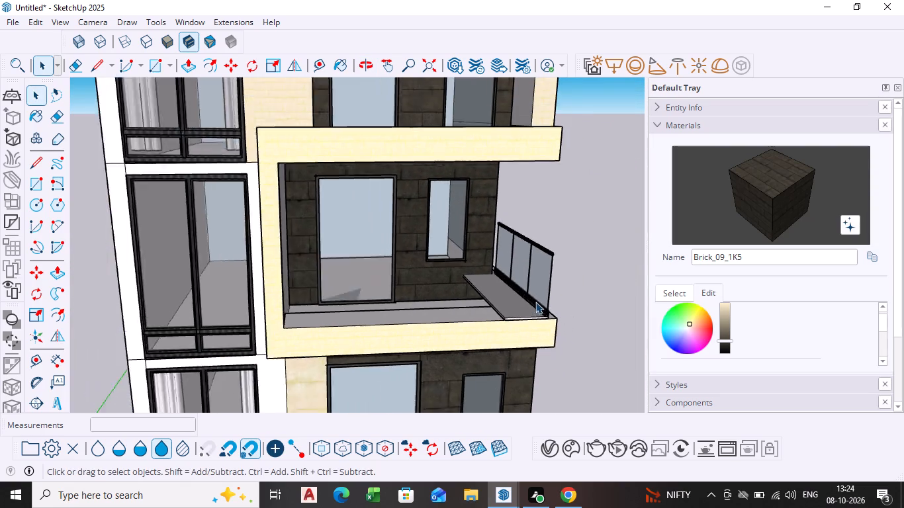
click(535, 298)
key(m)
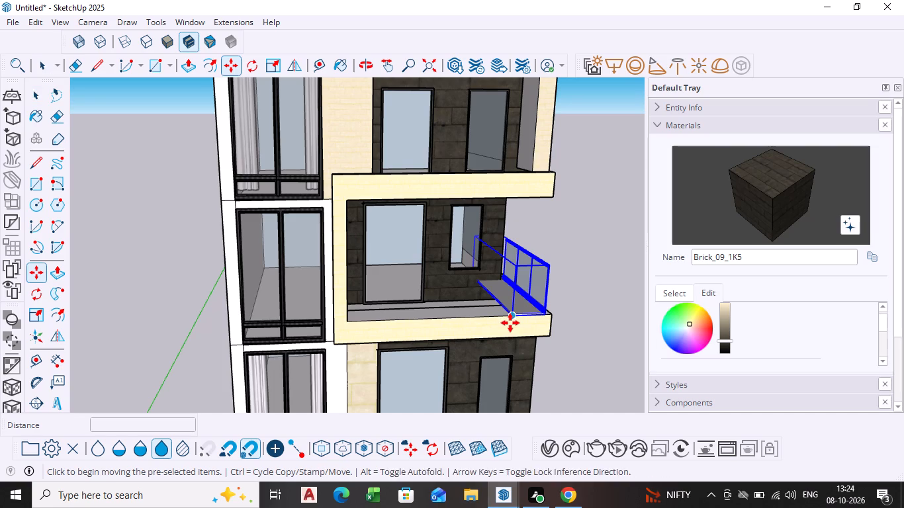
click(512, 314)
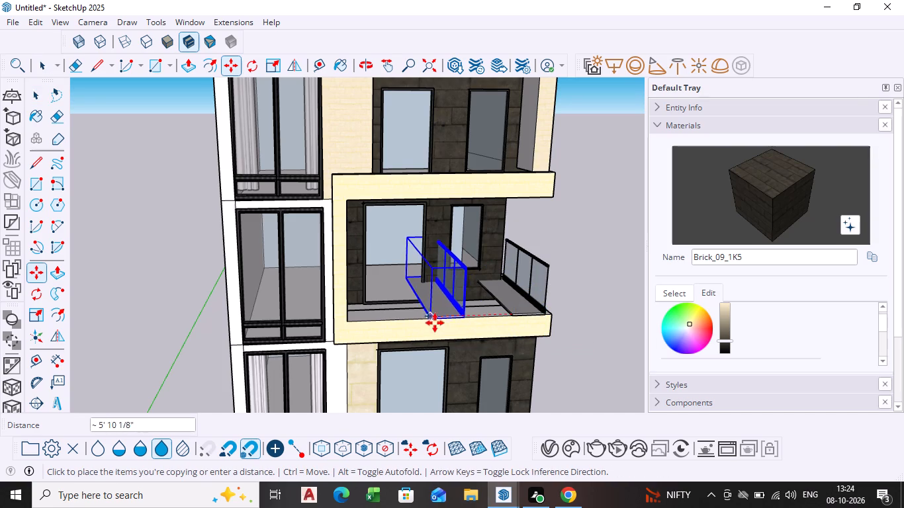
click(400, 316)
Rotate a copy of the new railing 90° horizontally about its base corner so it runs parallel to the balcony's front edge.
scroll(416, 324, down, 1)
middle_drag(416, 324, 364, 279)
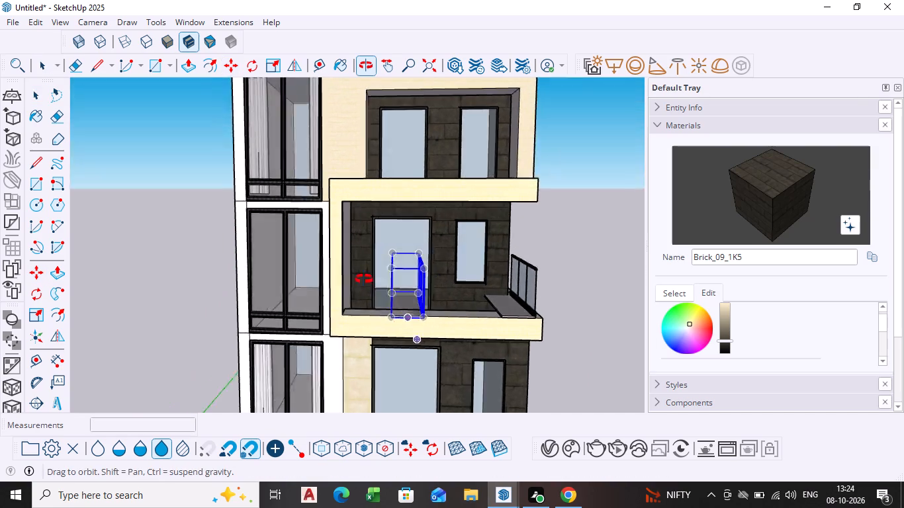
middle_drag(364, 279, 353, 271)
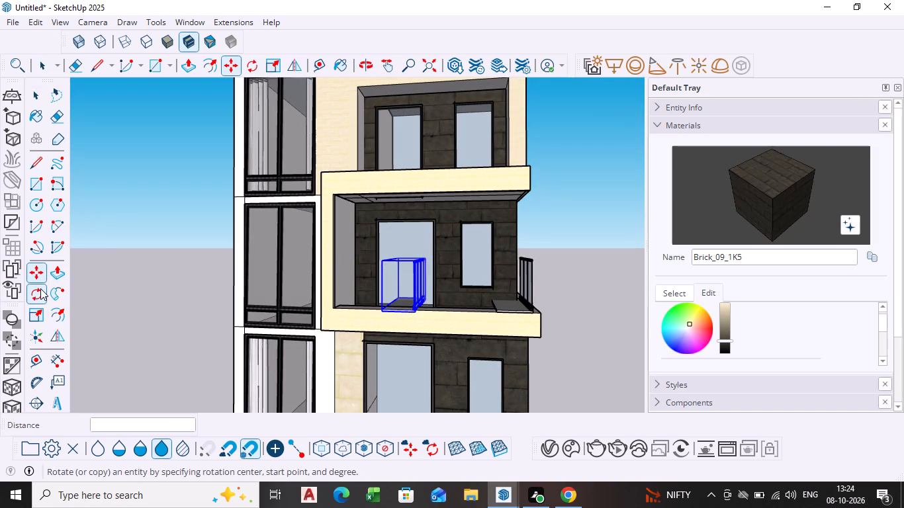
click(40, 288)
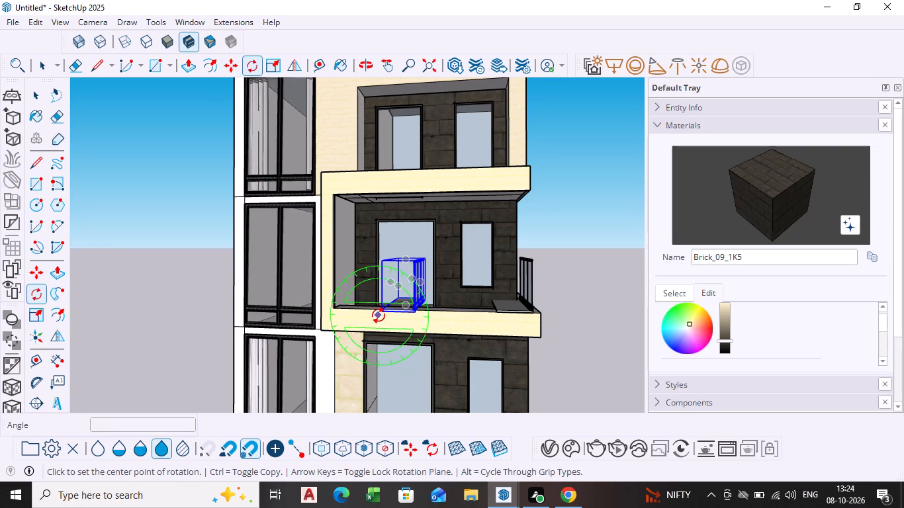
middle_drag(379, 316, 450, 391)
scroll(379, 316, down, 1)
scroll(370, 326, up, 4)
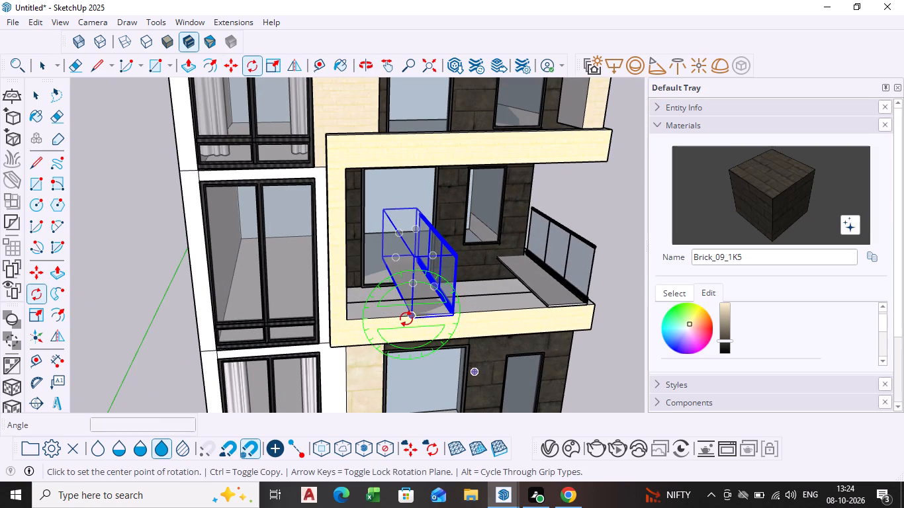
scroll(422, 316, up, 5)
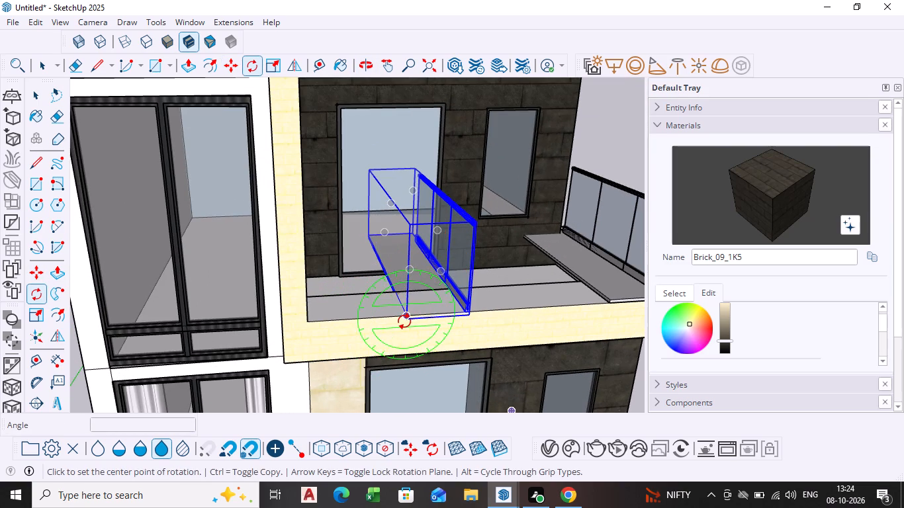
click(402, 311)
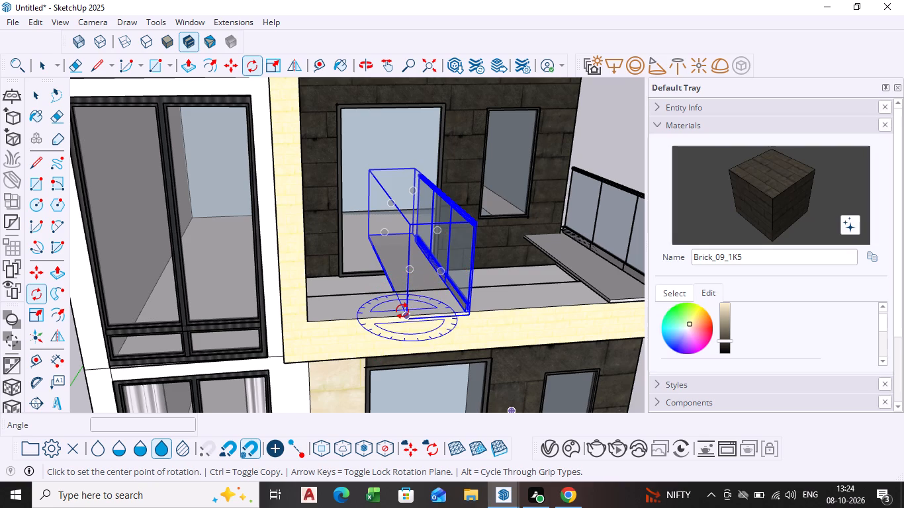
click(551, 297)
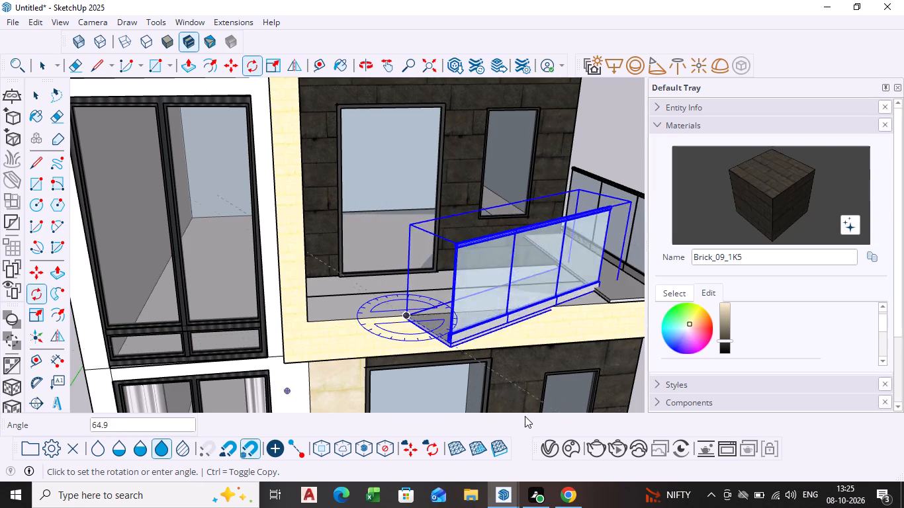
scroll(357, 326, down, 3)
middle_drag(357, 326, 339, 300)
shift+right_click(357, 326)
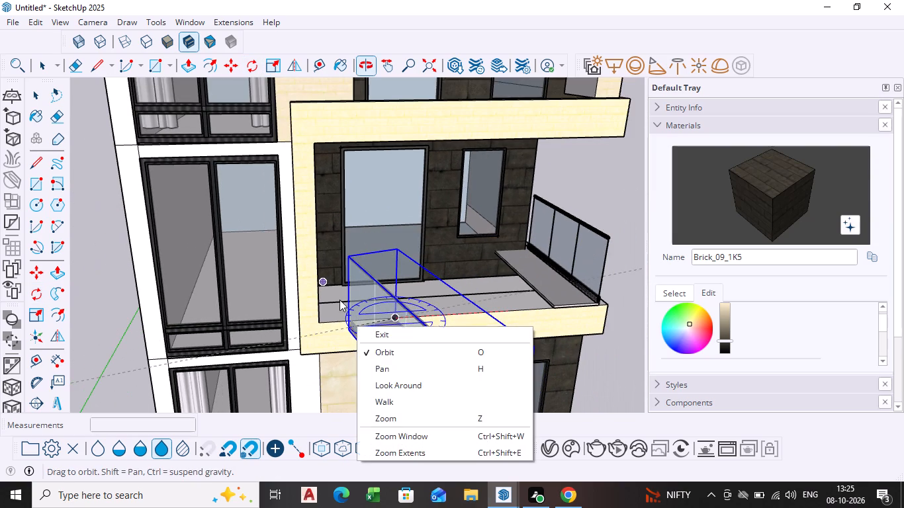
middle_drag(339, 300, 334, 292)
click(579, 299)
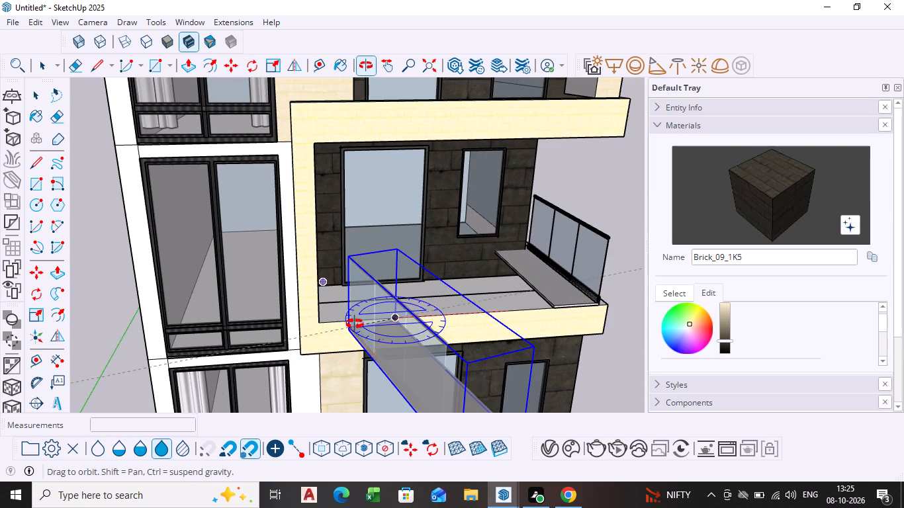
click(392, 317)
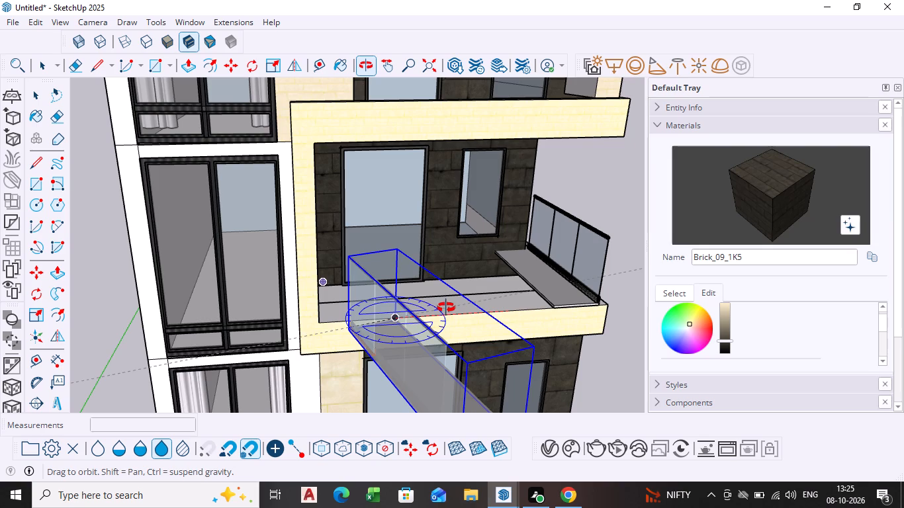
key(Escape)
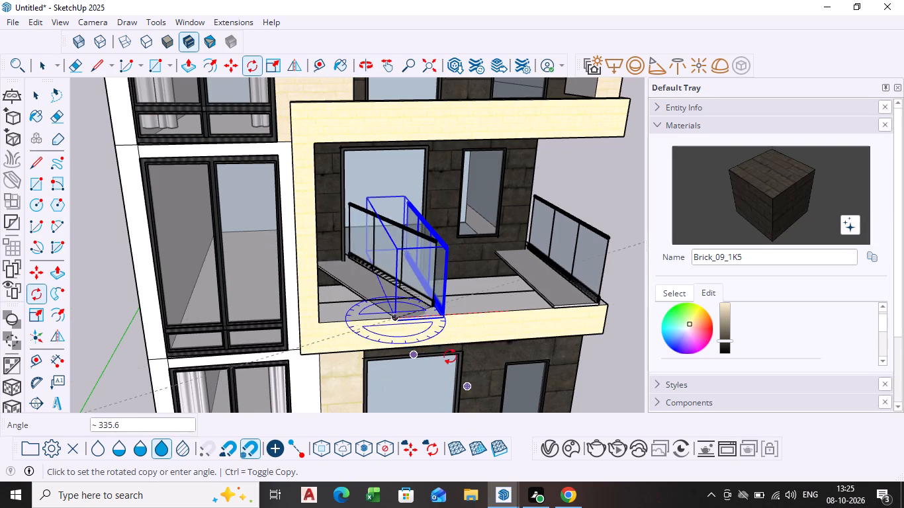
click(431, 392)
Delete the unrotated railing copy standing across the balcony in front of the door.
key(space)
click(422, 233)
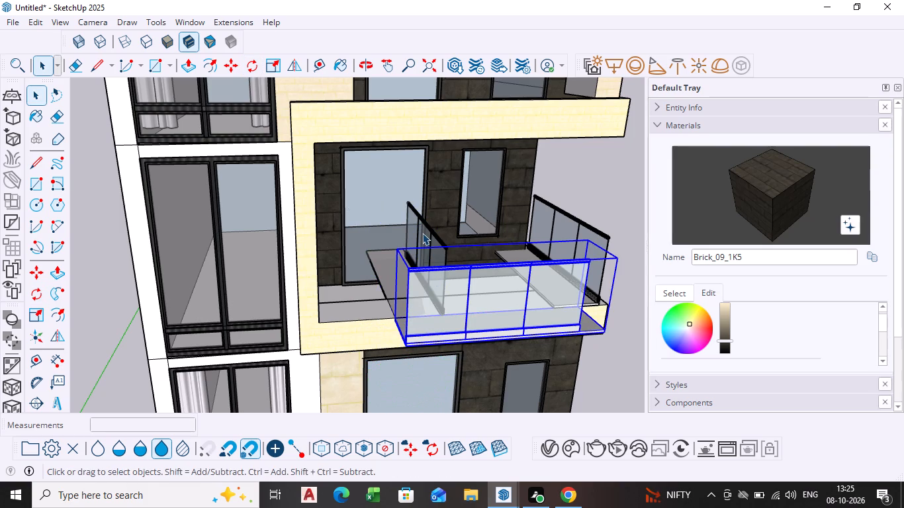
key(Delete)
Move the rotated railing about 4' 4 1/16" by its base corner onto the front edge's inner corner beside the cream frame.
middle_drag(435, 310, 418, 304)
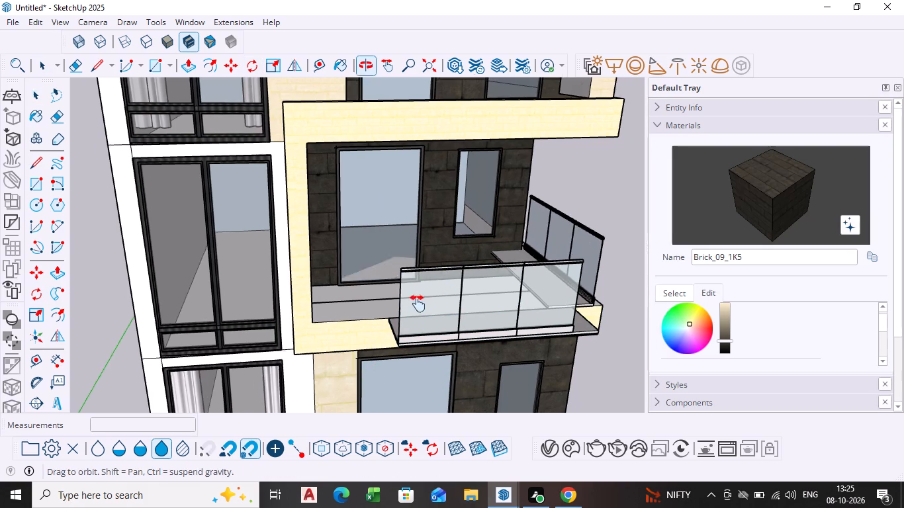
middle_drag(418, 304, 414, 258)
scroll(401, 298, up, 4)
click(378, 288)
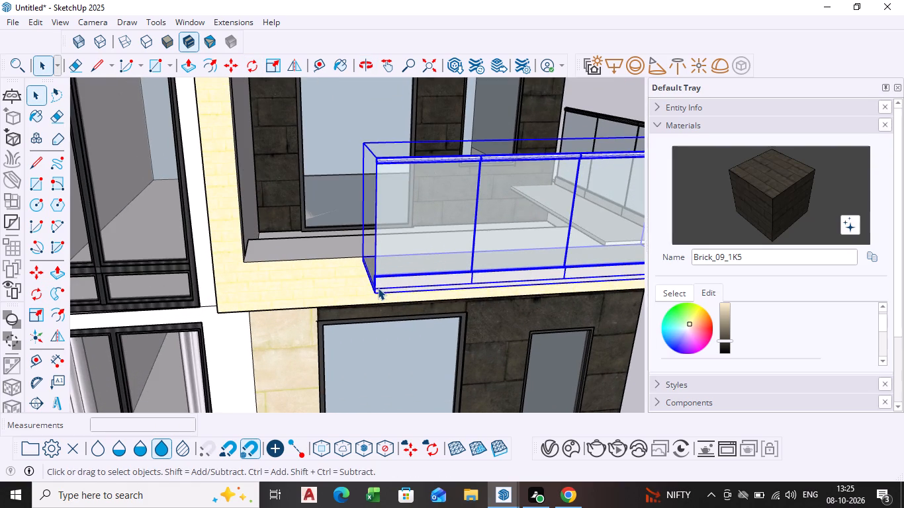
key(m)
click(377, 287)
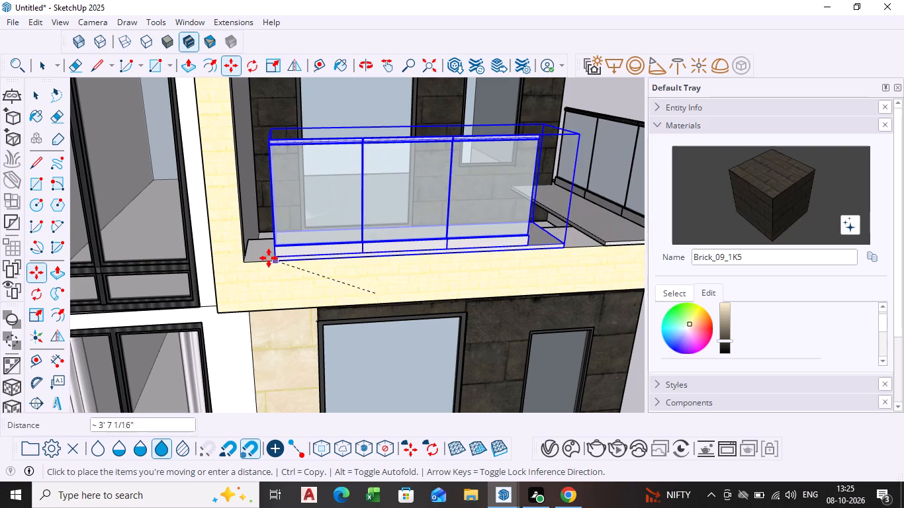
click(245, 259)
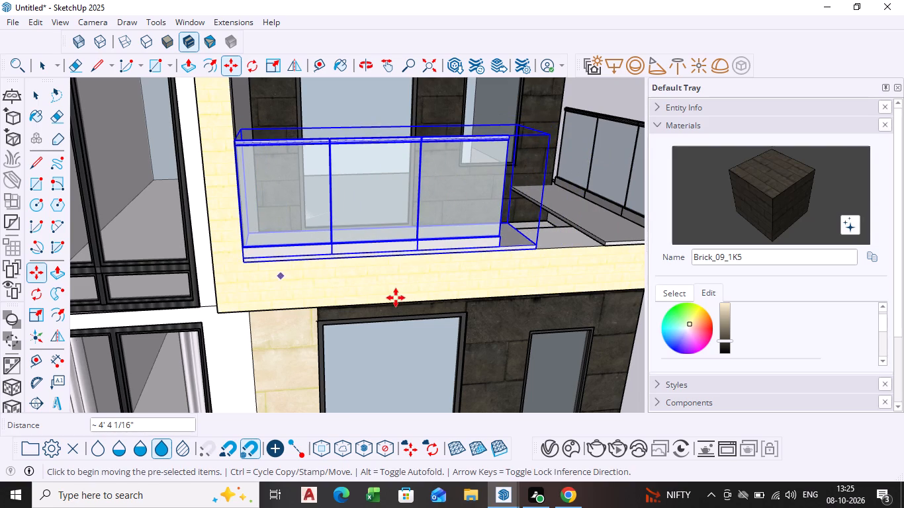
Scale the front railing to about 1.57 in green so its bounds reach the balcony's outer front corner.
scroll(396, 298, down, 1)
middle_drag(396, 298, 230, 292)
scroll(424, 290, down, 5)
scroll(497, 304, down, 1)
middle_drag(497, 304, 449, 307)
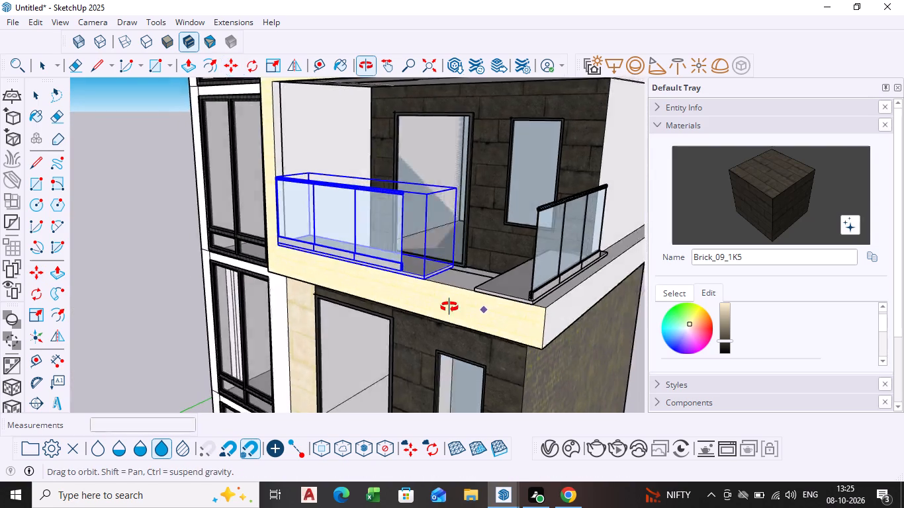
middle_drag(449, 307, 420, 307)
scroll(406, 282, up, 3)
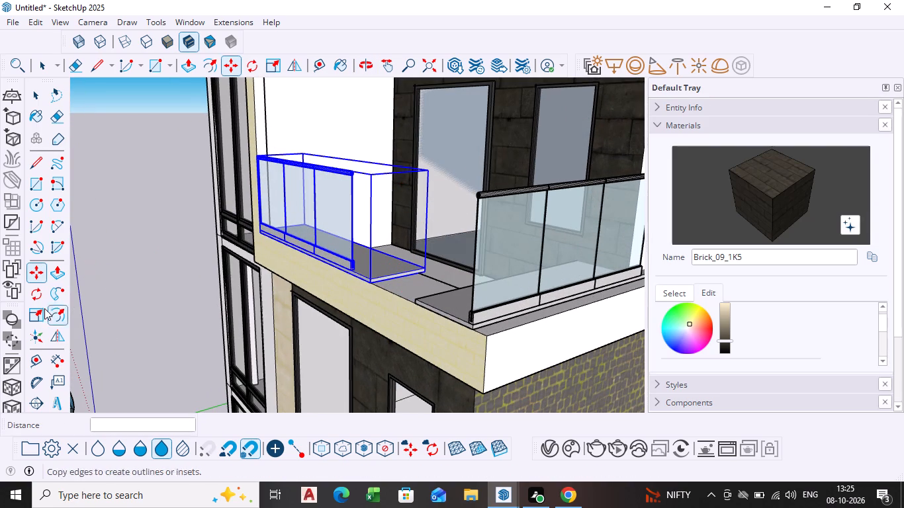
click(32, 315)
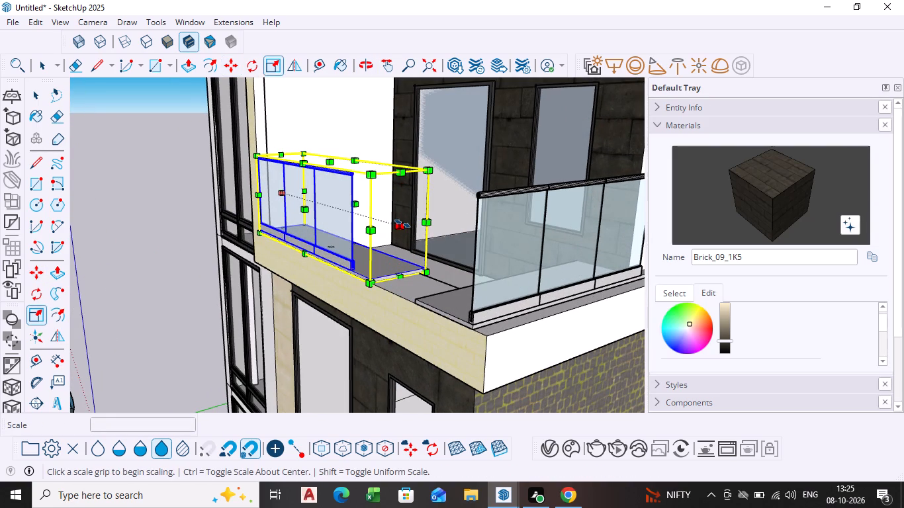
click(402, 224)
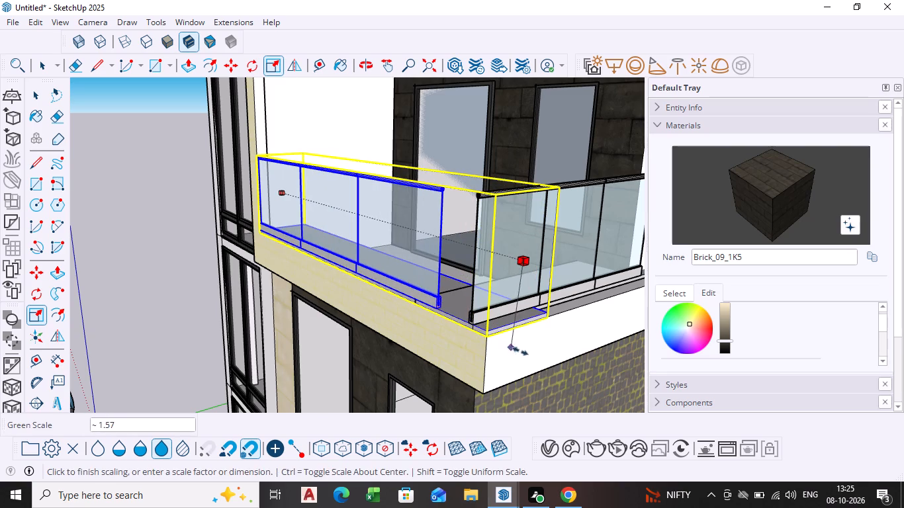
click(609, 294)
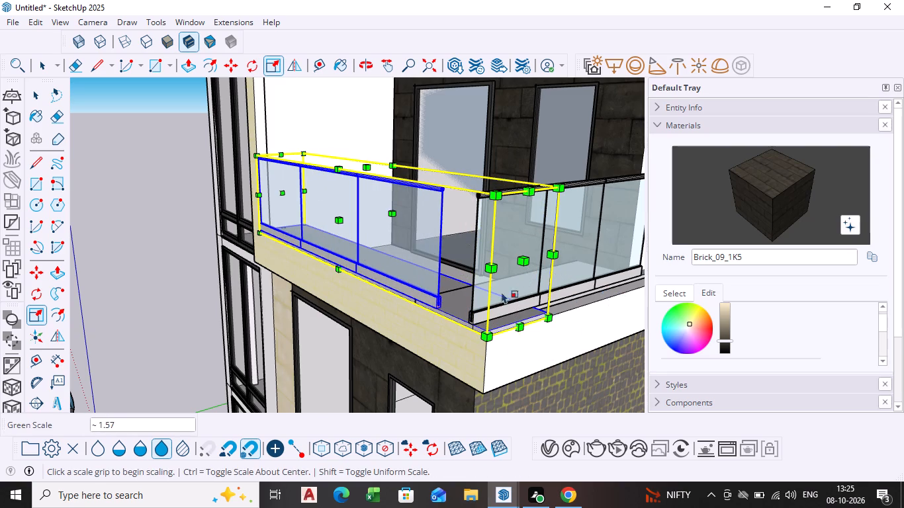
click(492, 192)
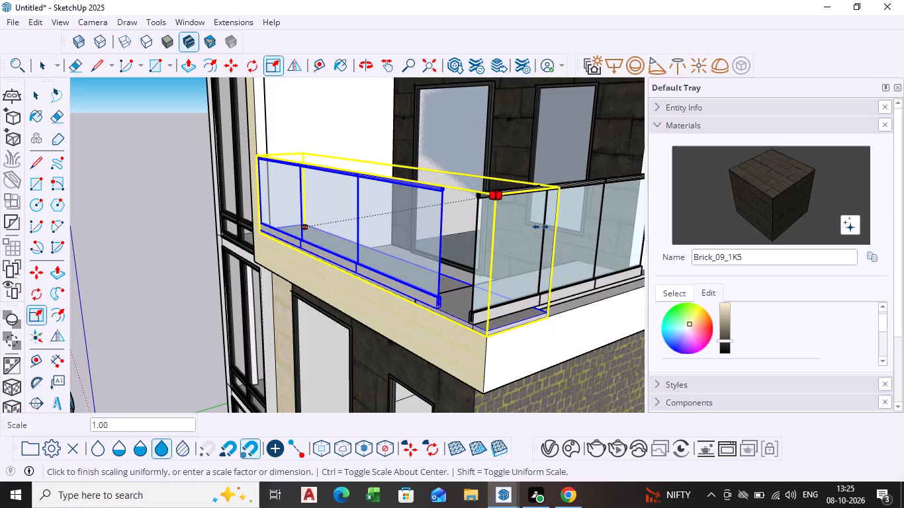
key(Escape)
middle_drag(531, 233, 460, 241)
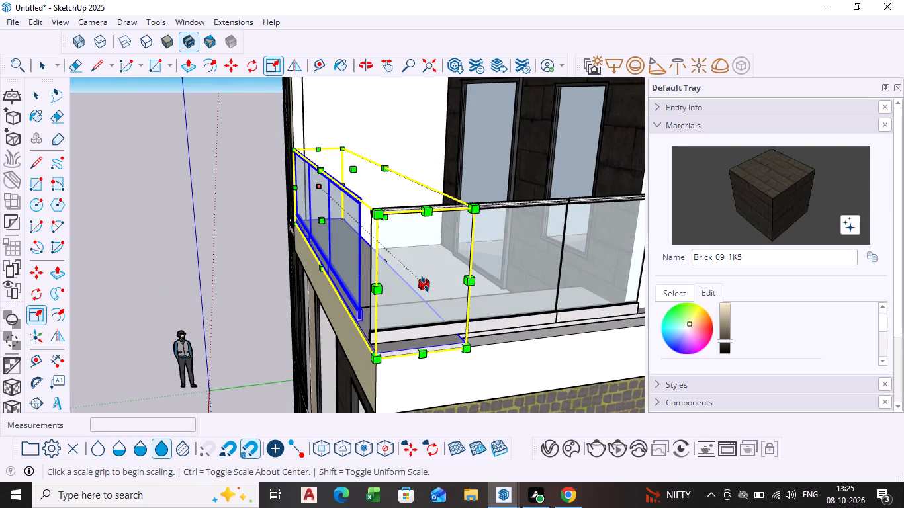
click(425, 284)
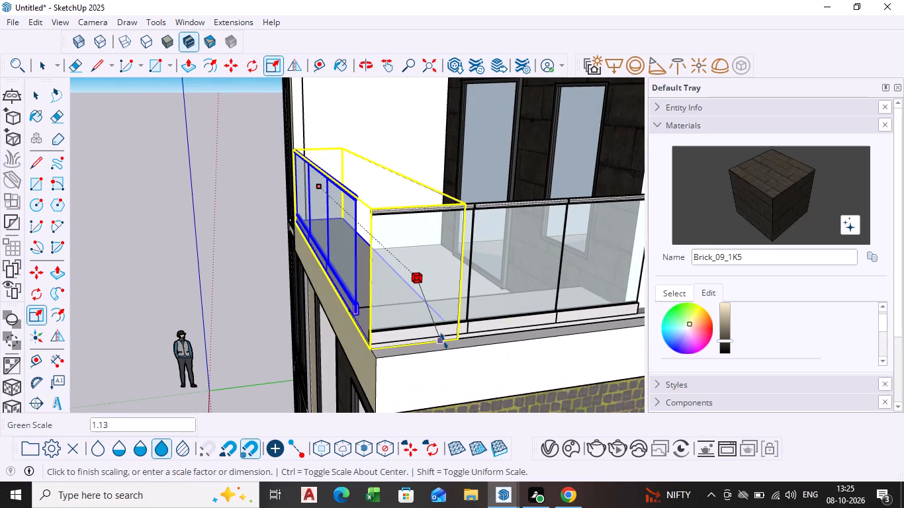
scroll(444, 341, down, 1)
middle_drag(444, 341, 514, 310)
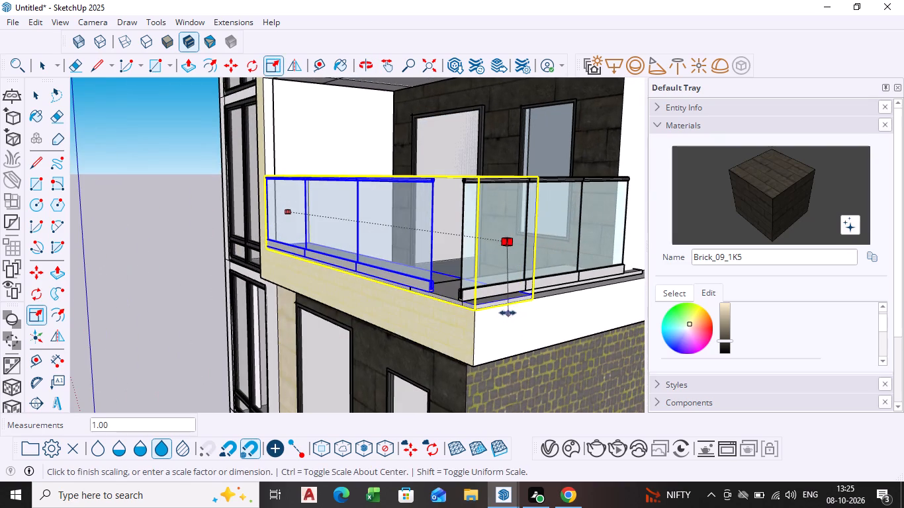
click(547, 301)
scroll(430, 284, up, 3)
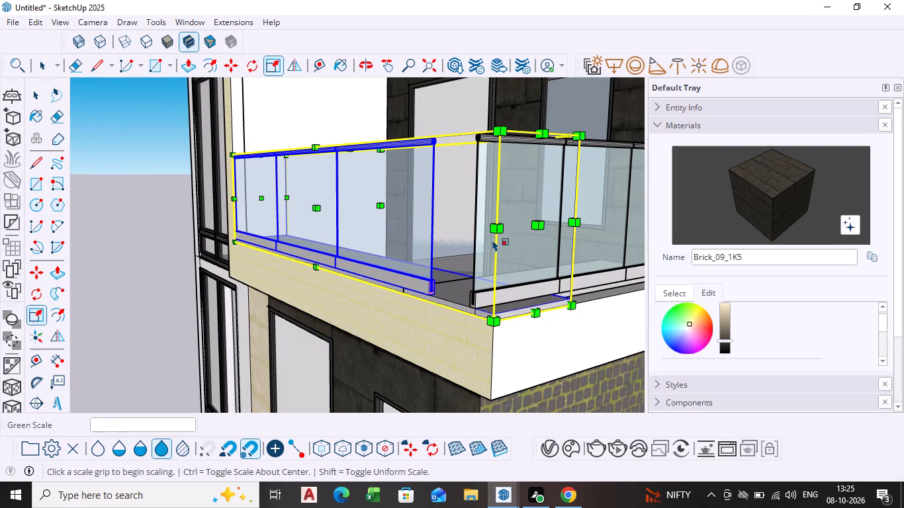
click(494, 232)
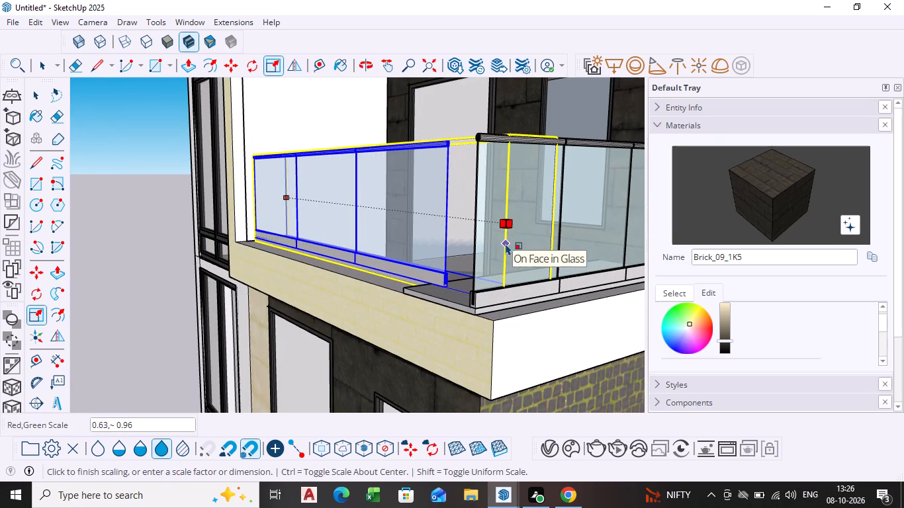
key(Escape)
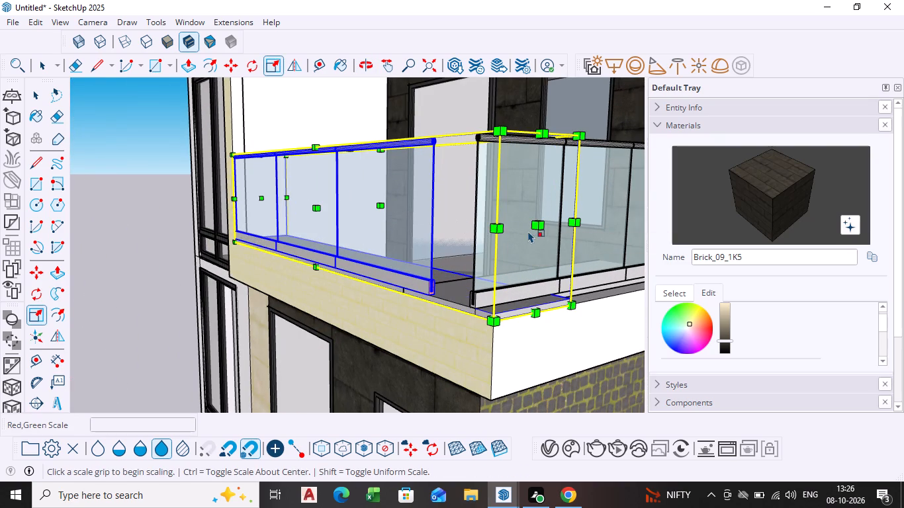
Scale the front railing to about 0.96 in green so its bounds end at the side railing.
drag(499, 220, 536, 227)
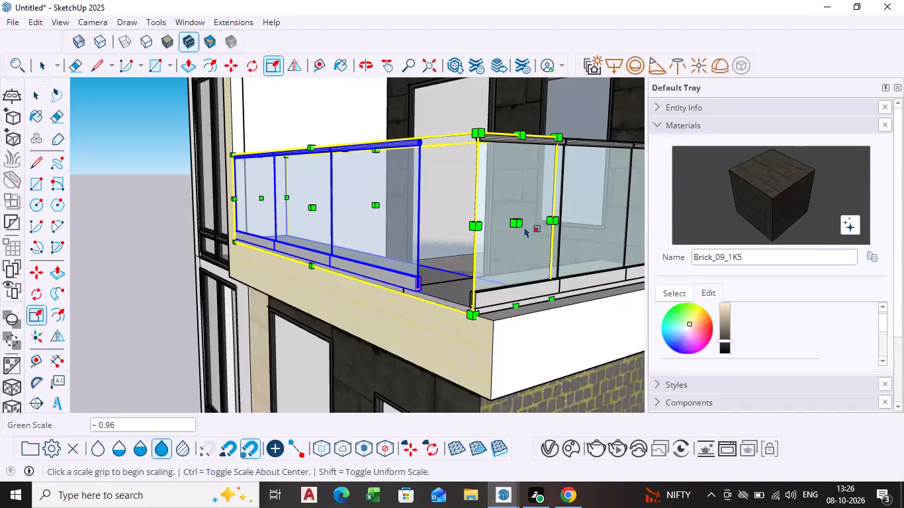
click(519, 226)
click(565, 245)
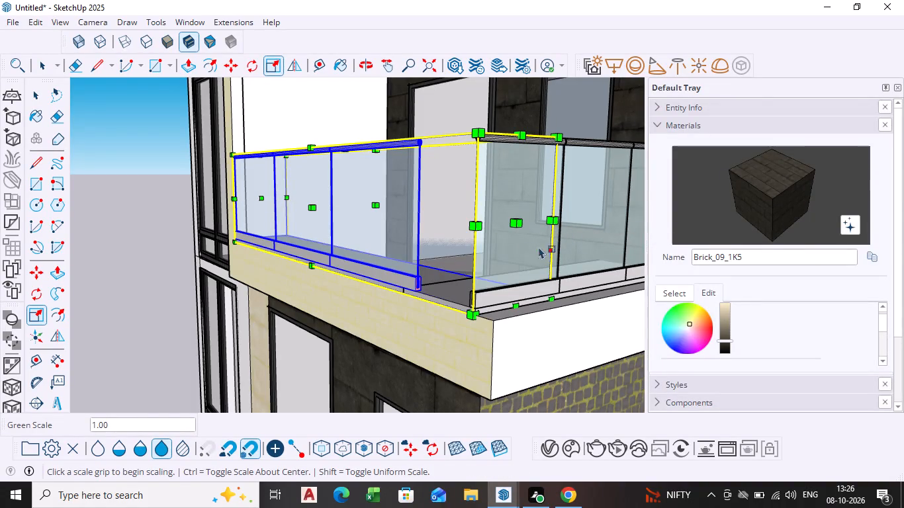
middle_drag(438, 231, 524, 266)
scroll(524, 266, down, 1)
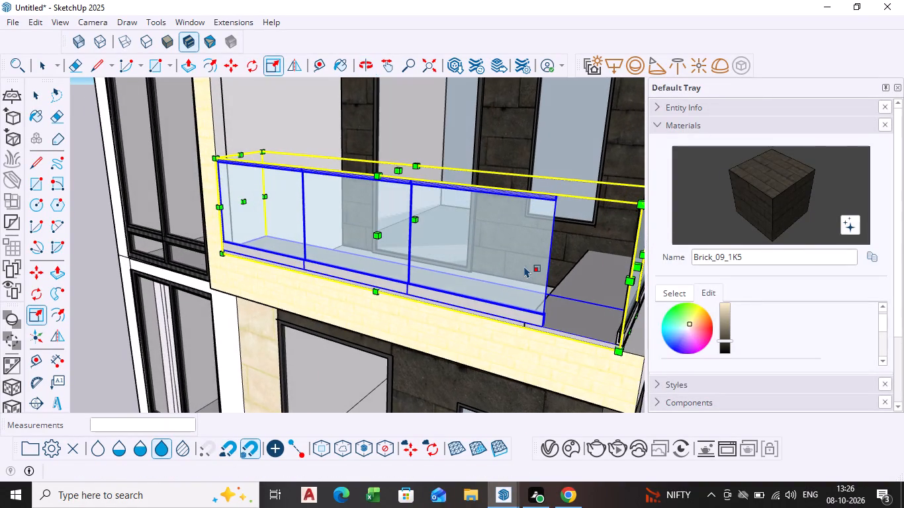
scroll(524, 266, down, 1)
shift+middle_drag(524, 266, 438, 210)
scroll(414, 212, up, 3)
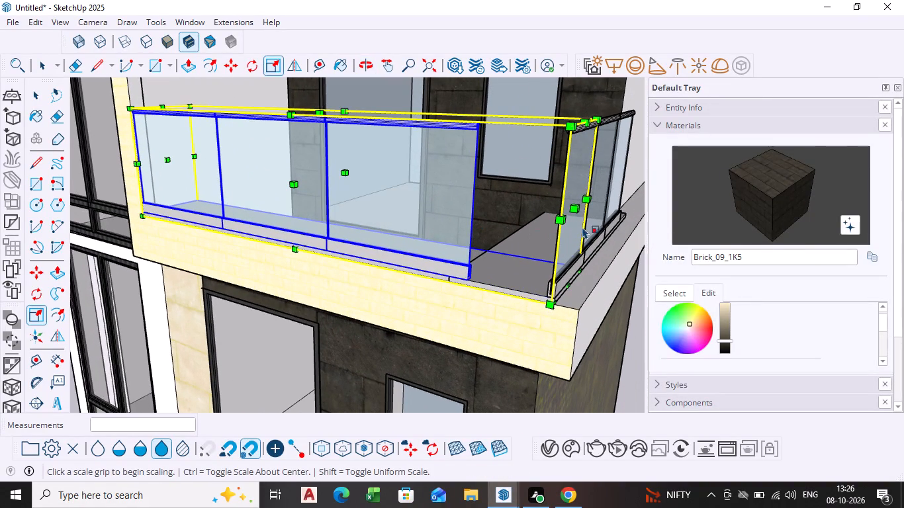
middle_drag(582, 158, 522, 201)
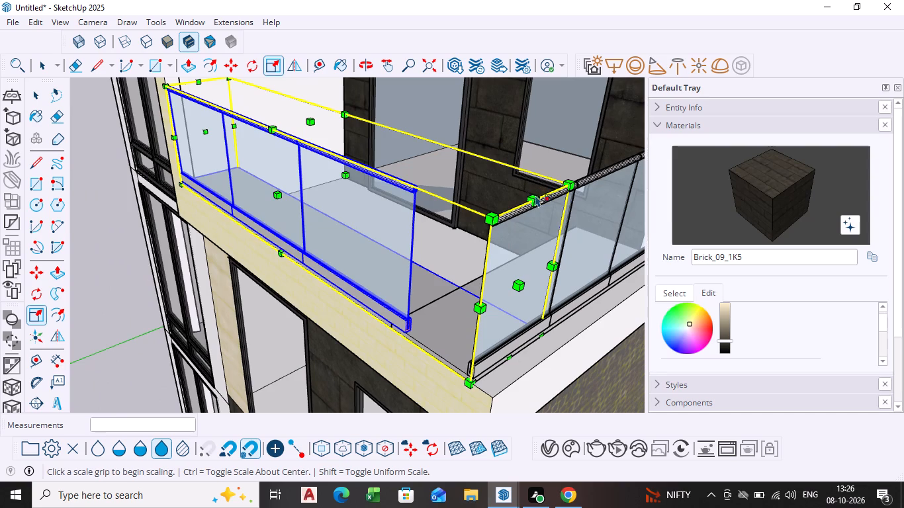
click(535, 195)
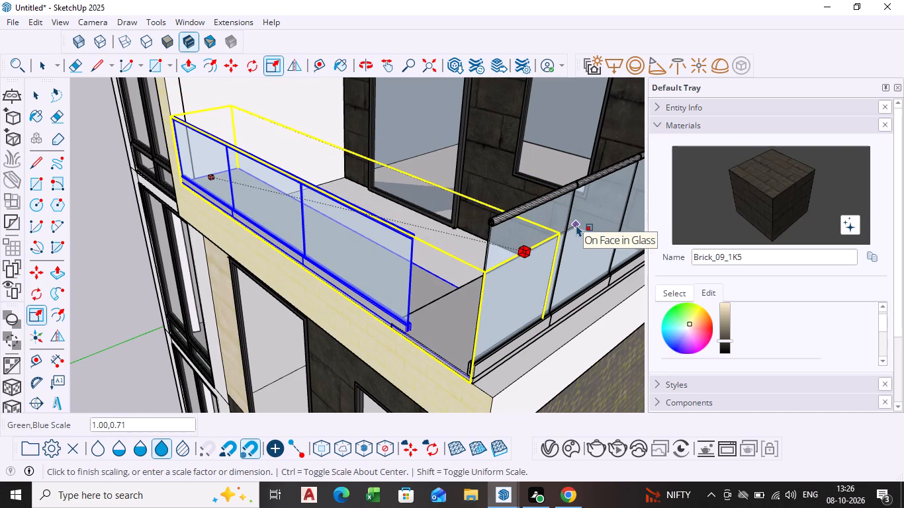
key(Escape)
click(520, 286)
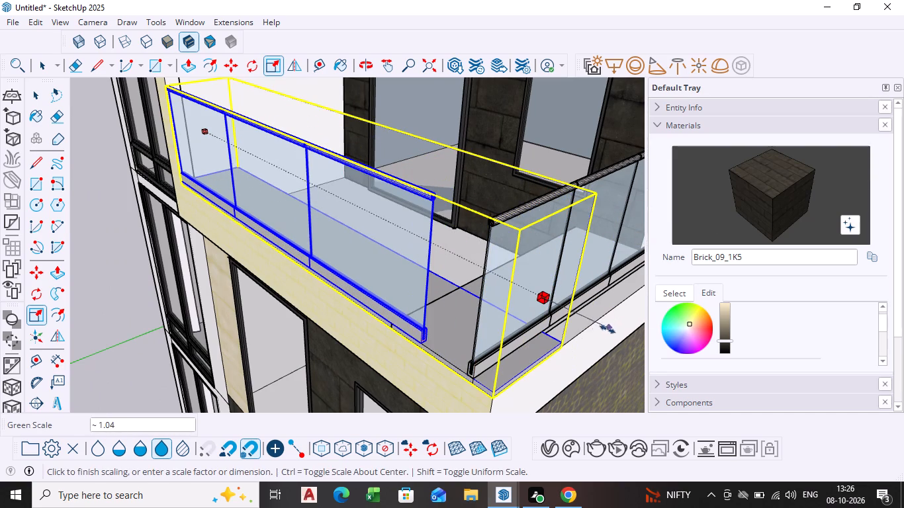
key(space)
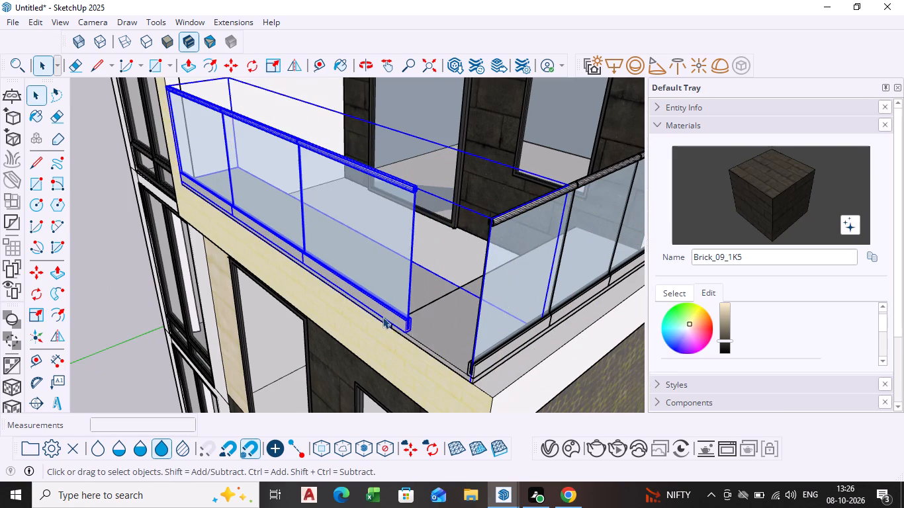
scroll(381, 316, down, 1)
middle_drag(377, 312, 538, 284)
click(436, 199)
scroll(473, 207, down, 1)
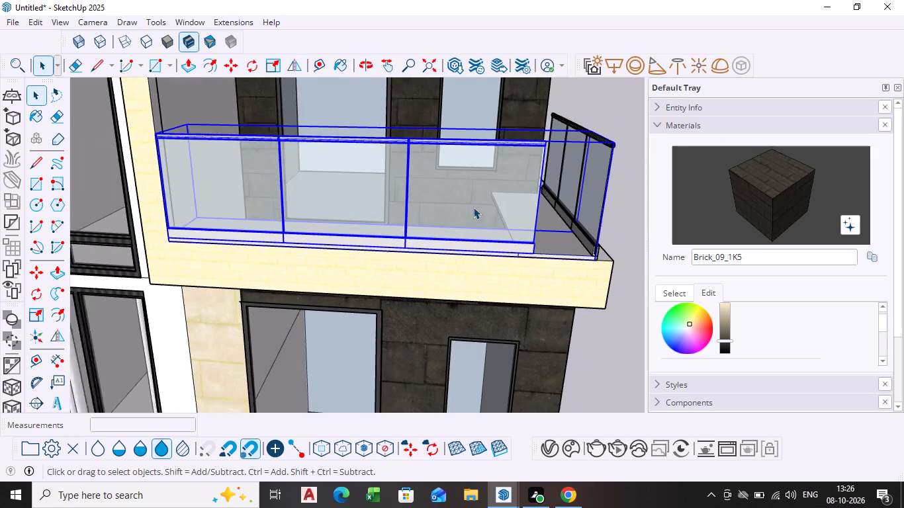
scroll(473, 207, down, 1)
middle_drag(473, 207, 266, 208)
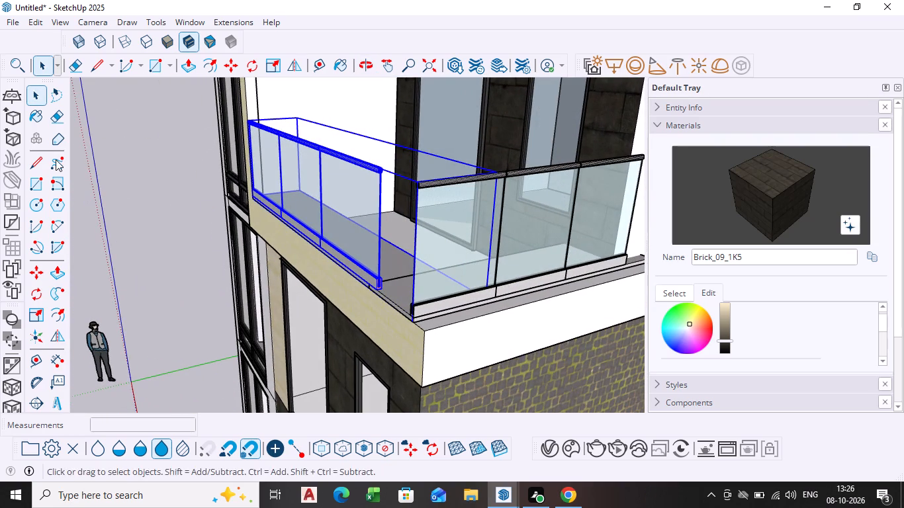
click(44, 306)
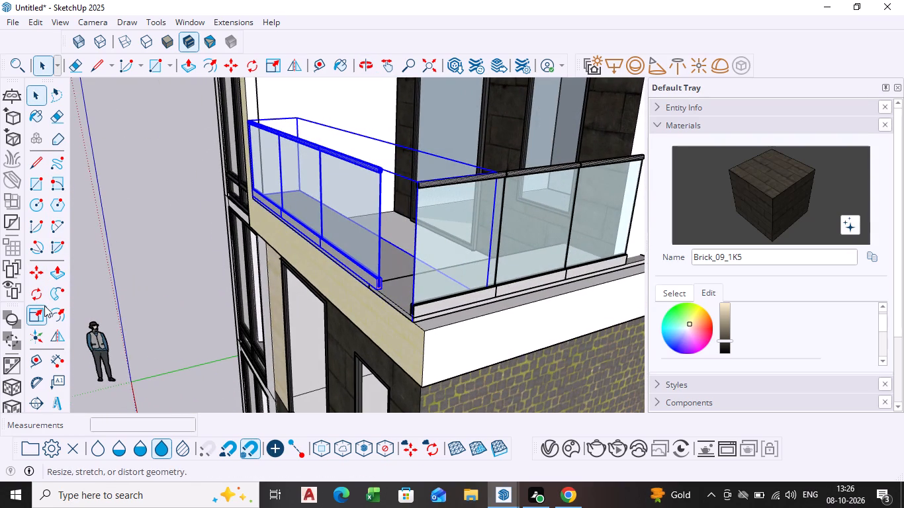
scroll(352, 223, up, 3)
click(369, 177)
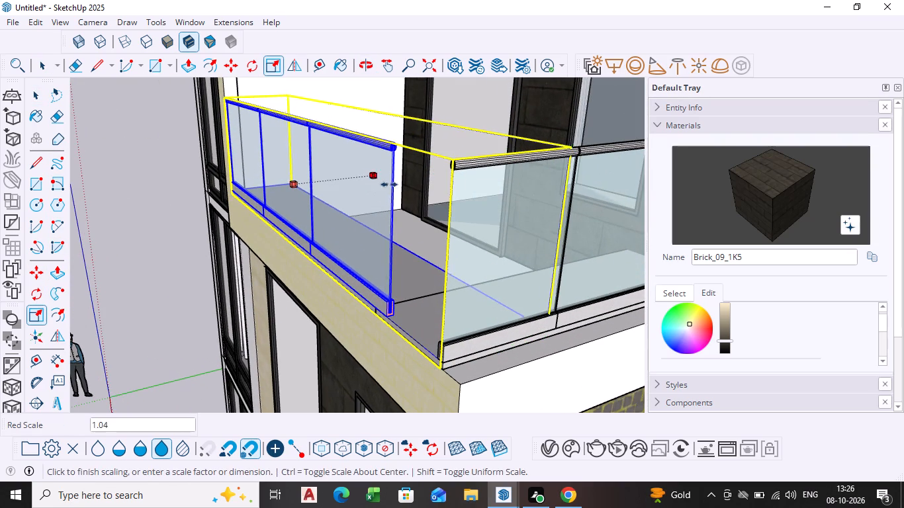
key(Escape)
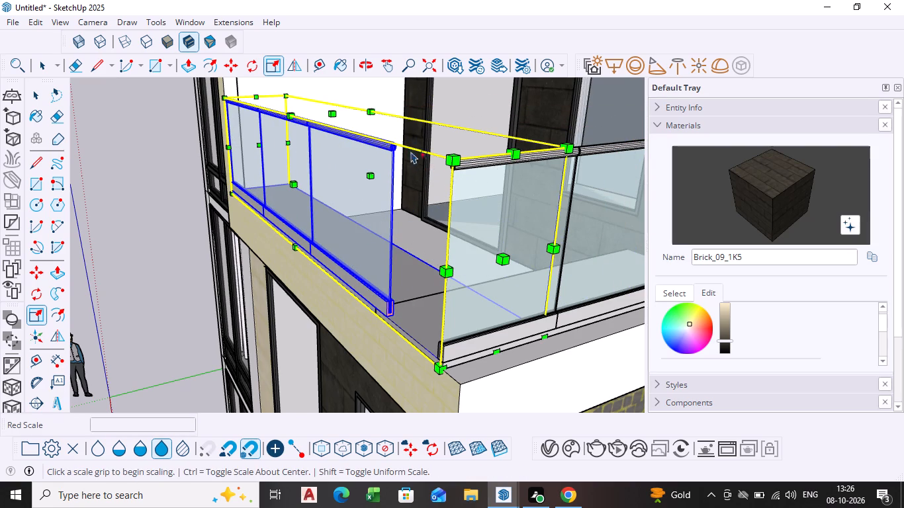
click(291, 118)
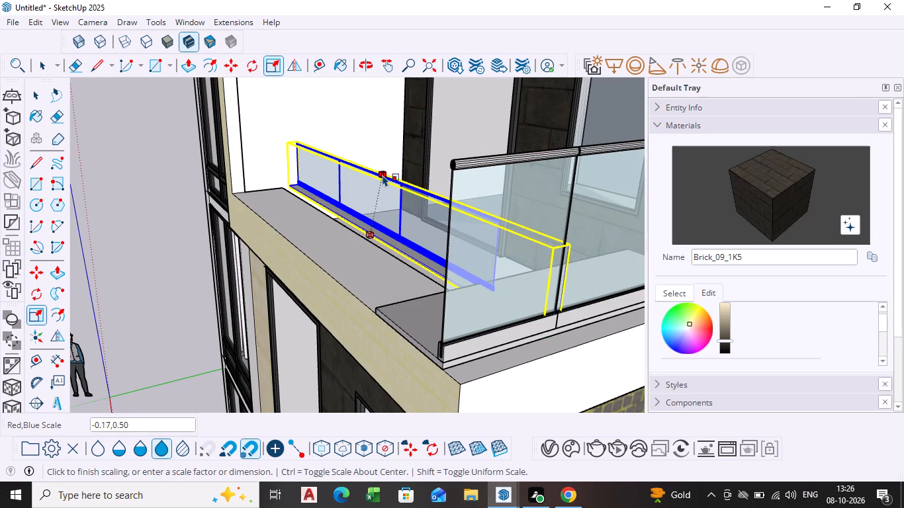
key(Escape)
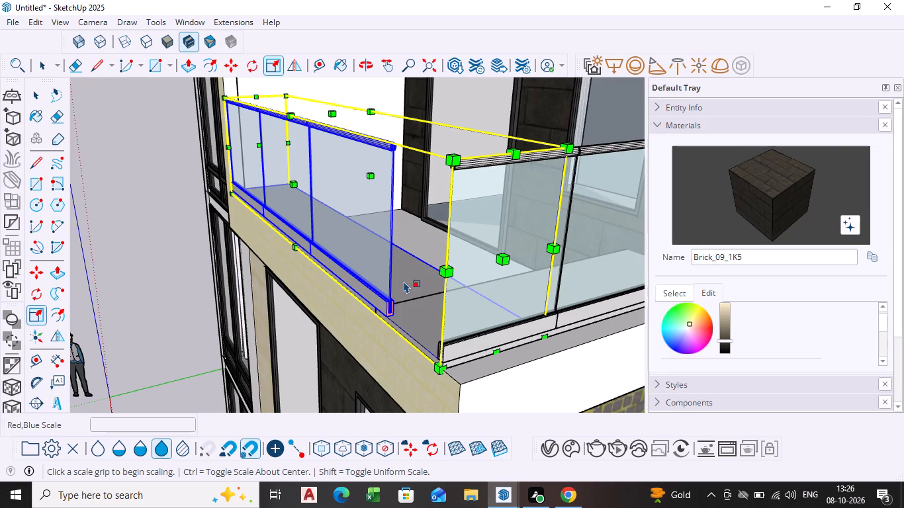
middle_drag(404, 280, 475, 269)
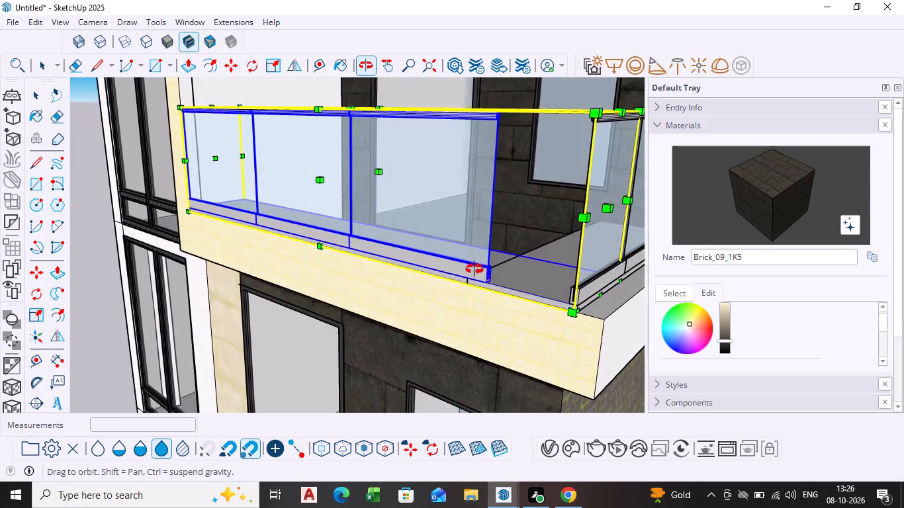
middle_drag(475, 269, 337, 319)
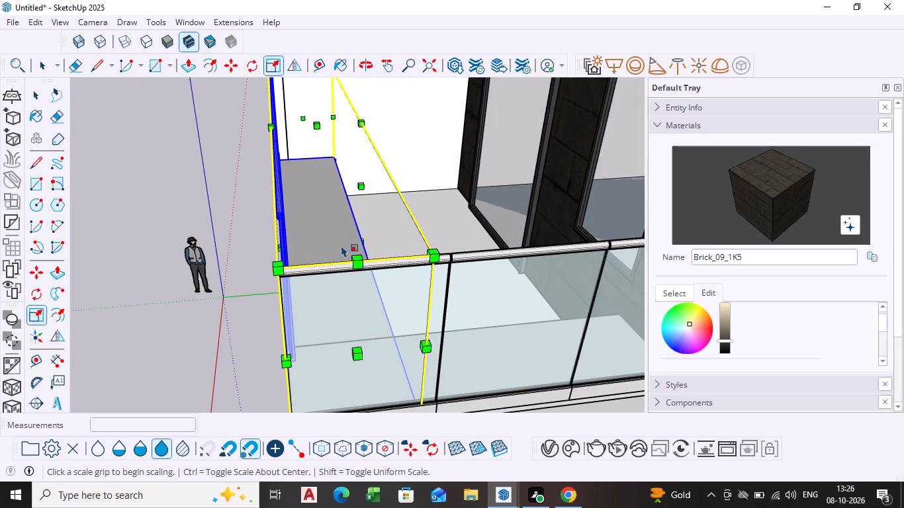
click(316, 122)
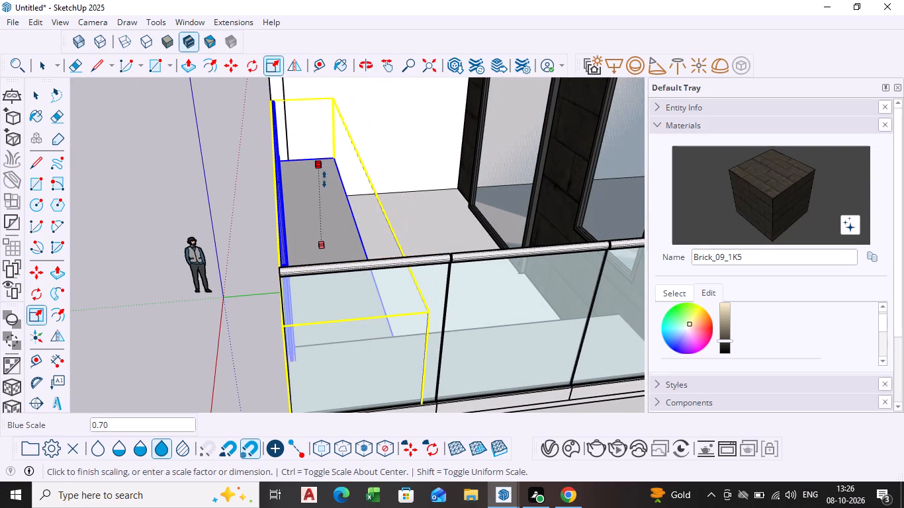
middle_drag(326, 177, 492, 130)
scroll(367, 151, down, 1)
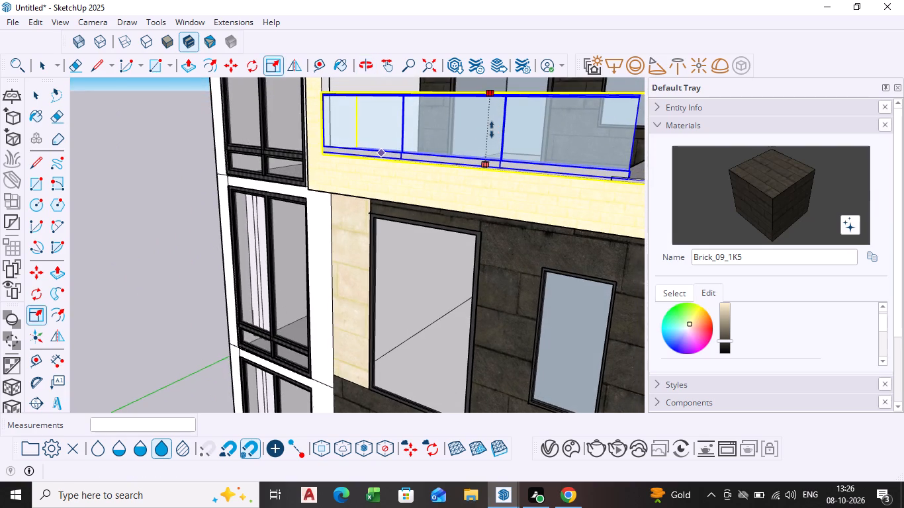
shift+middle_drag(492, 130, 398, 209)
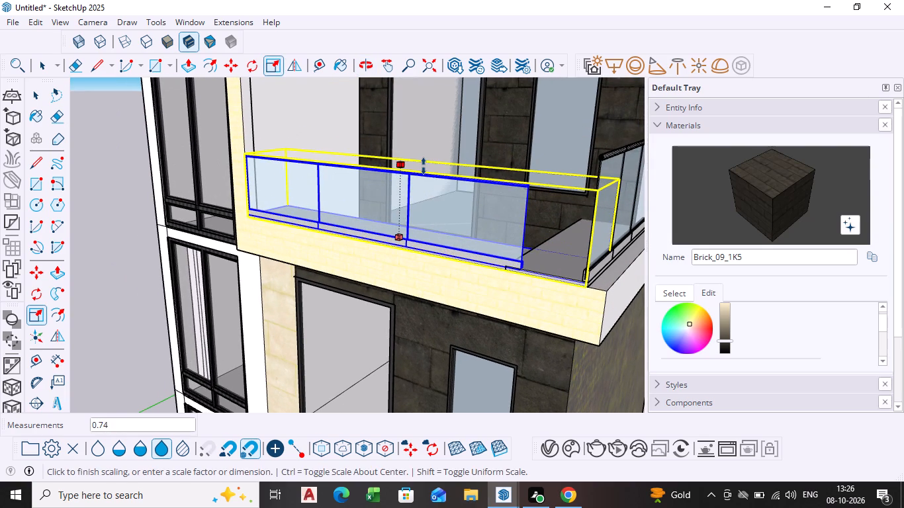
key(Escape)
Open the front railing's outermost panel and scale its base rail to about 1.46 in green to meet the side railing.
scroll(495, 176, down, 1)
middle_drag(495, 176, 467, 183)
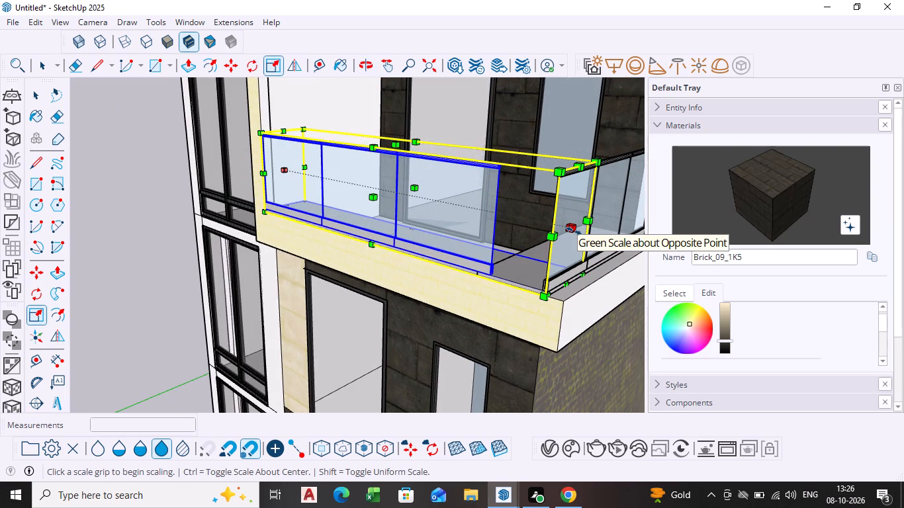
middle_drag(435, 231, 550, 228)
click(489, 200)
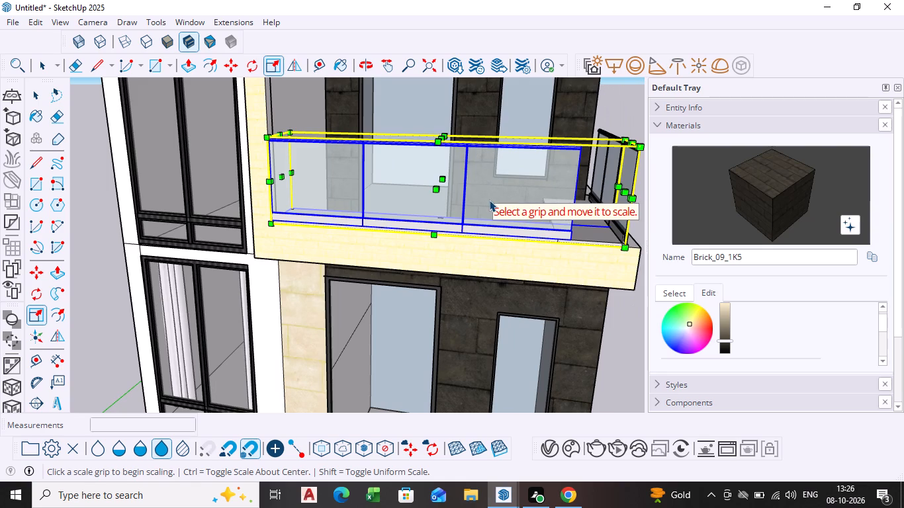
key(space)
triple_click(489, 198)
click(489, 198)
scroll(509, 196, down, 1)
middle_drag(509, 196, 405, 202)
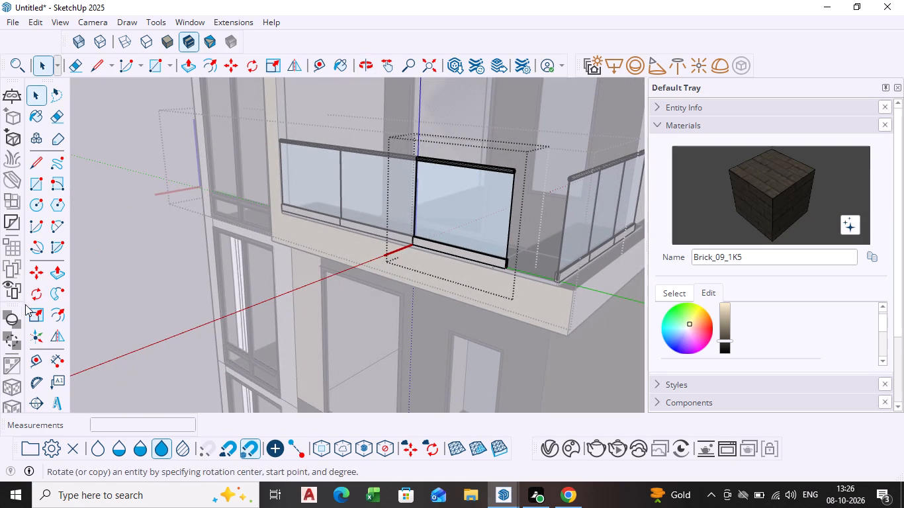
click(32, 312)
scroll(525, 217, down, 1)
middle_drag(523, 218, 482, 237)
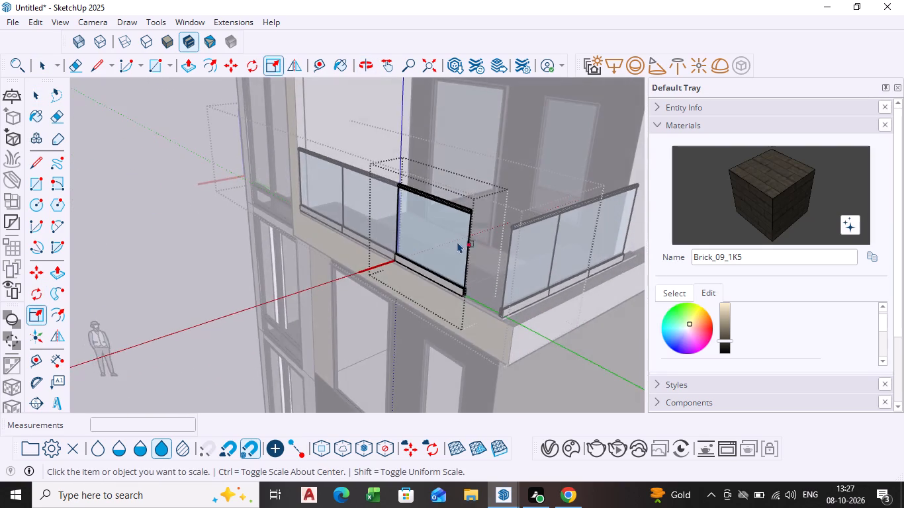
scroll(453, 245, up, 4)
middle_drag(492, 261, 445, 236)
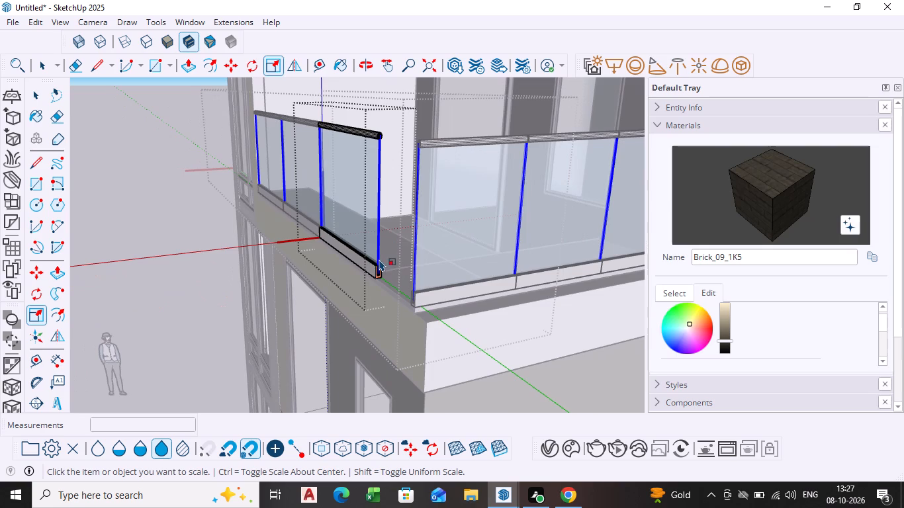
click(379, 267)
scroll(380, 282, up, 8)
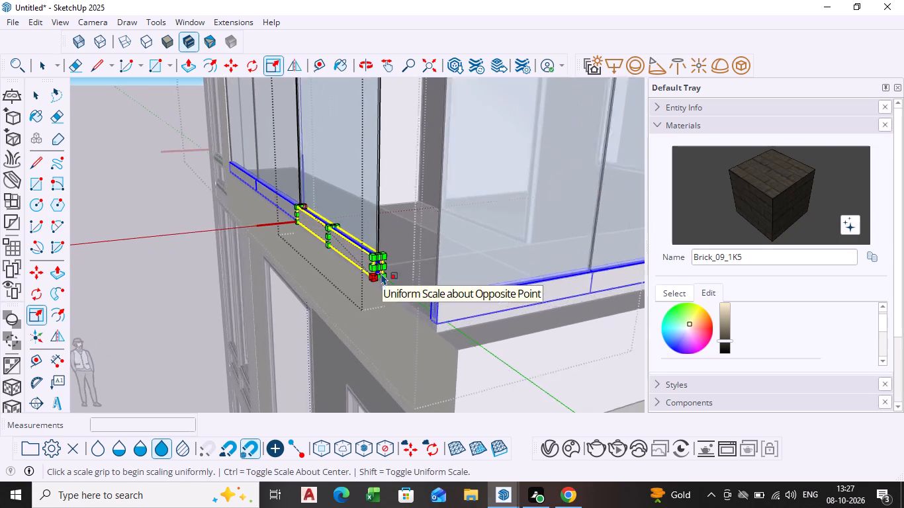
scroll(381, 273, up, 2)
click(377, 263)
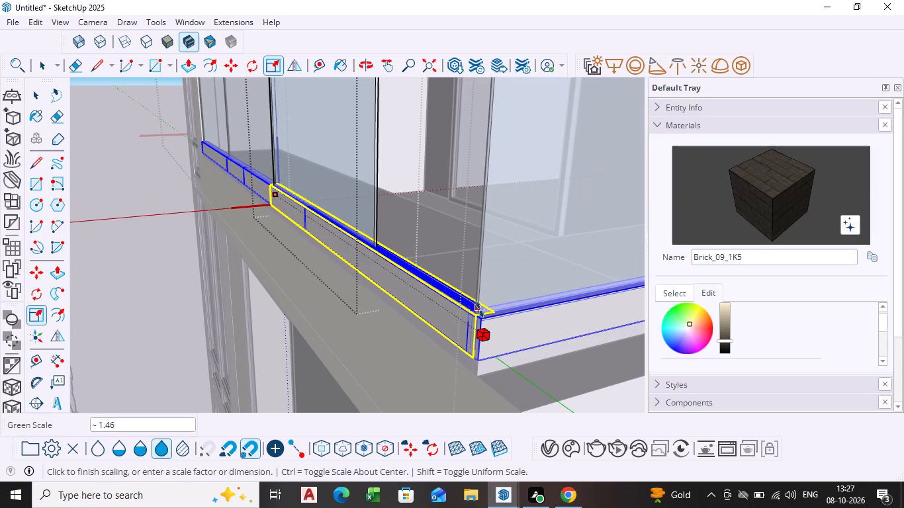
click(479, 313)
Open the outermost panel's glass and scale its pane to about 1.47 in red, reaching the side railing's corner edge.
scroll(383, 245, down, 5)
middle_drag(383, 245, 398, 288)
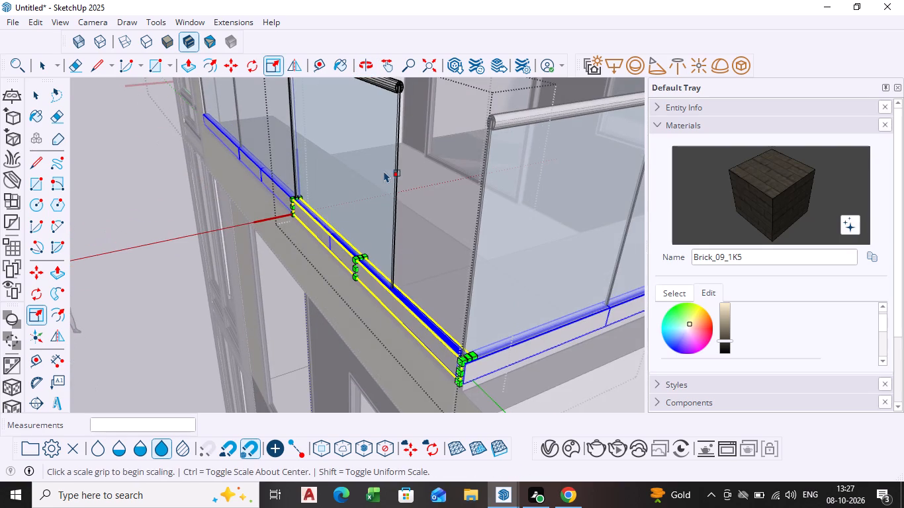
key(space)
triple_click(383, 161)
click(383, 161)
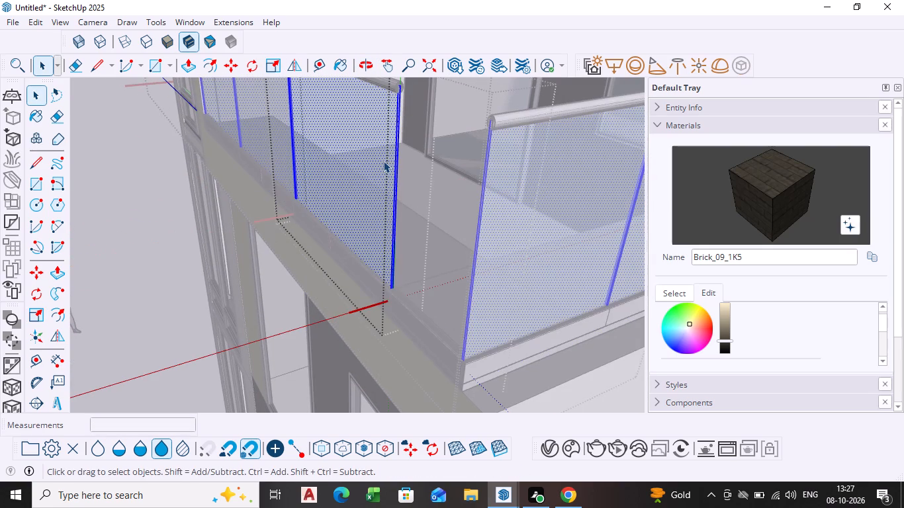
click(390, 166)
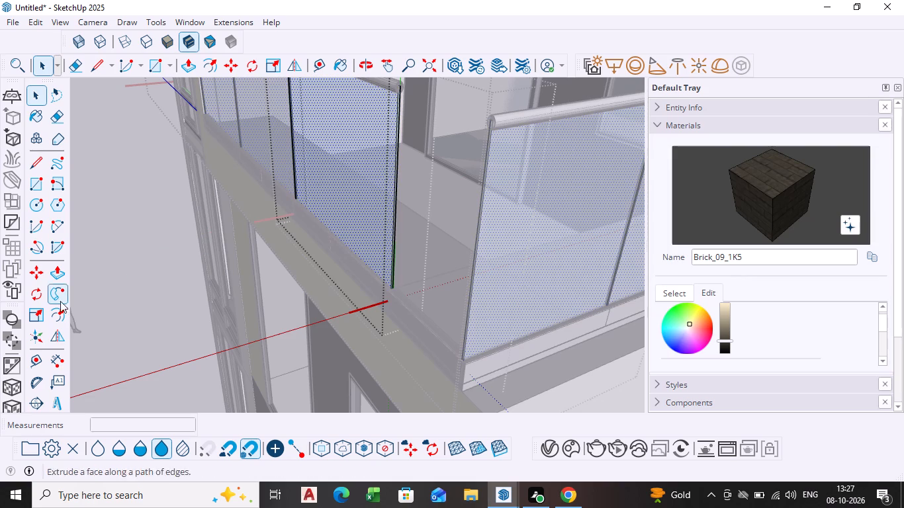
click(44, 317)
scroll(360, 208, up, 3)
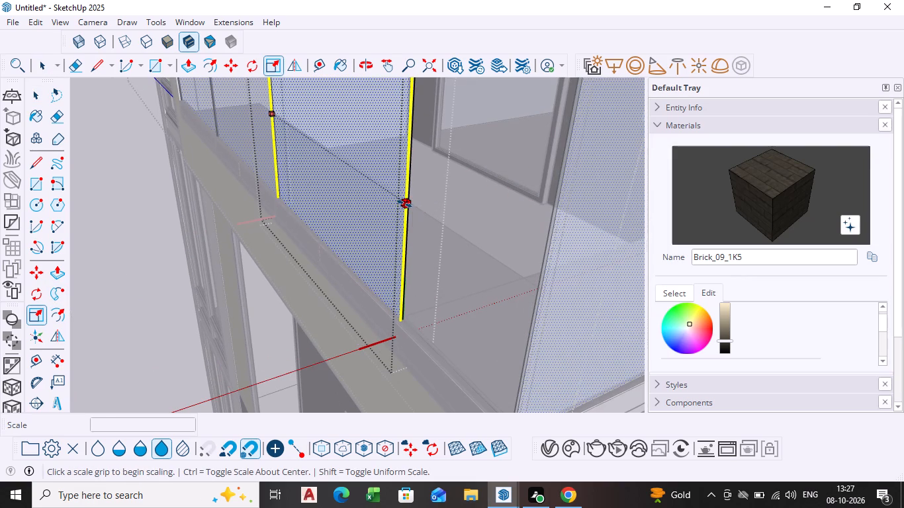
click(404, 204)
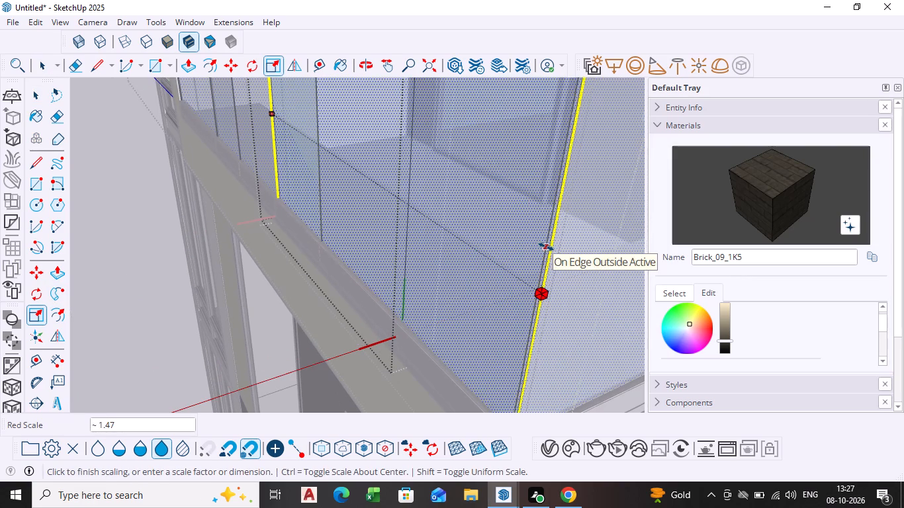
click(541, 247)
scroll(437, 242, down, 2)
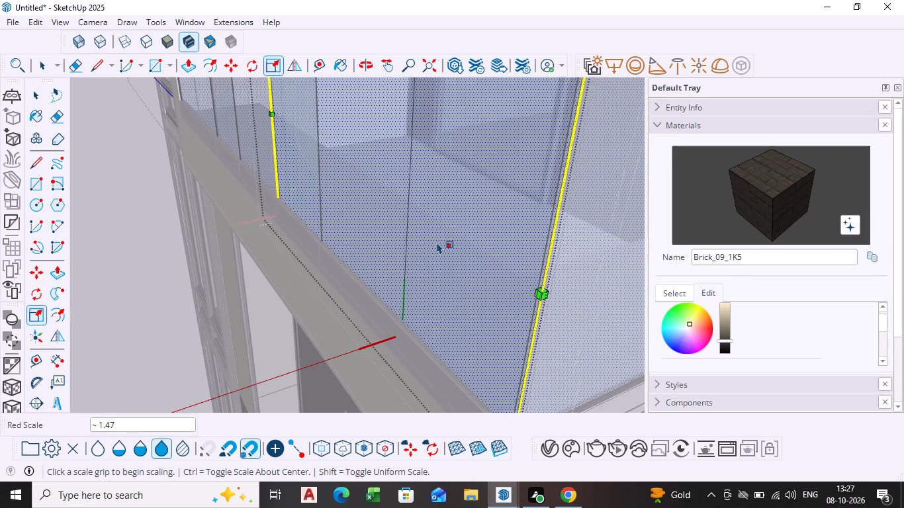
scroll(437, 242, down, 3)
scroll(347, 242, down, 2)
middle_drag(347, 242, 531, 230)
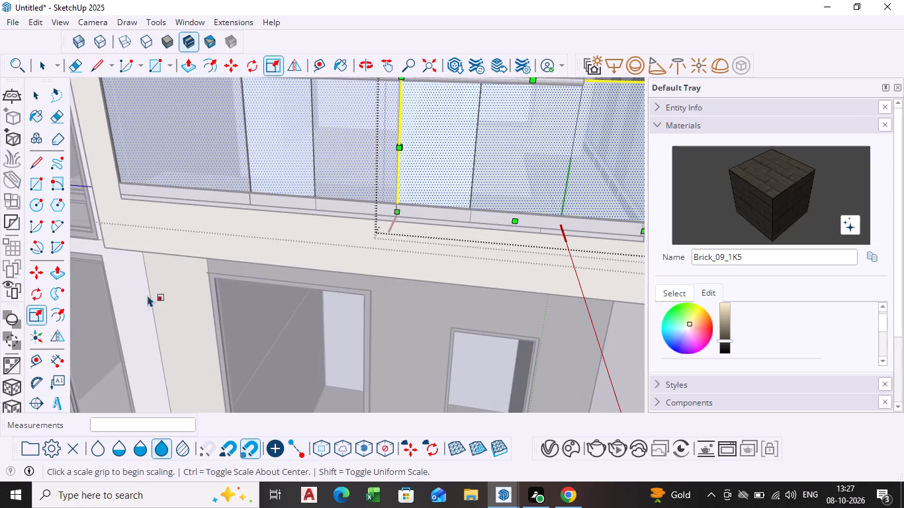
click(124, 314)
scroll(341, 224, down, 12)
click(574, 177)
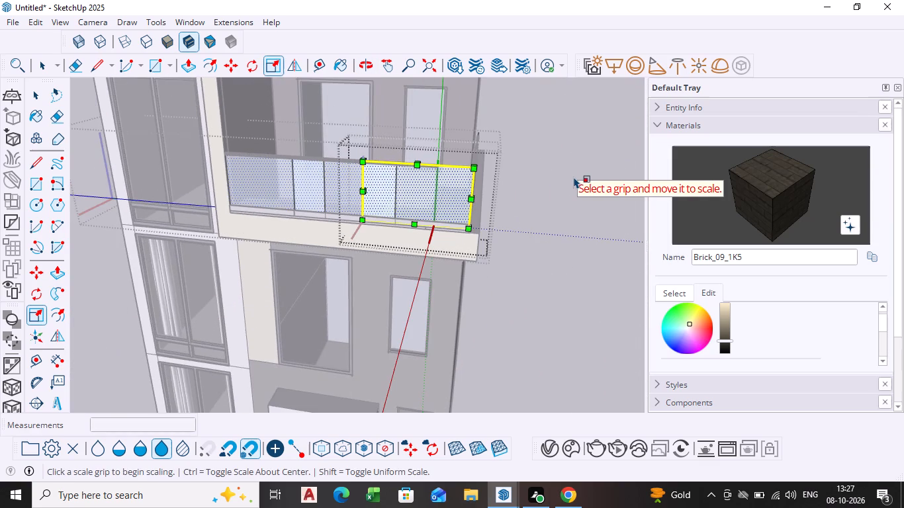
key(space)
click(565, 176)
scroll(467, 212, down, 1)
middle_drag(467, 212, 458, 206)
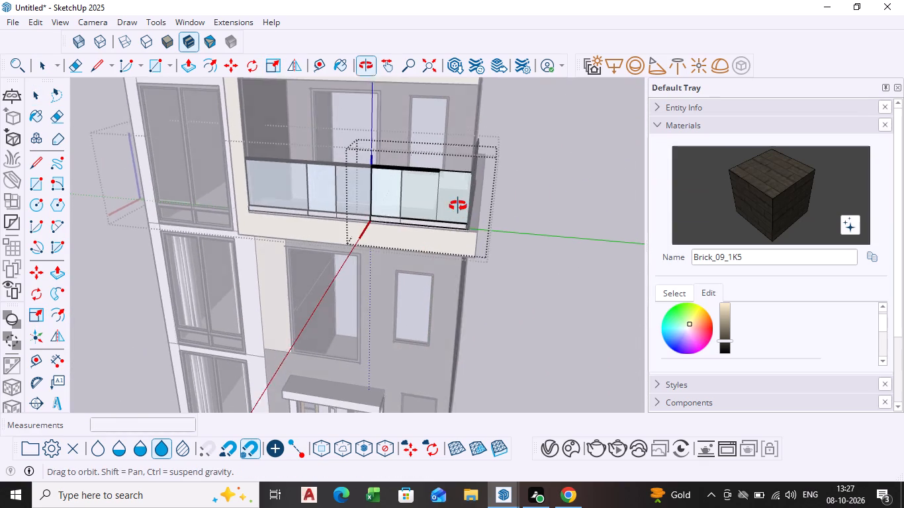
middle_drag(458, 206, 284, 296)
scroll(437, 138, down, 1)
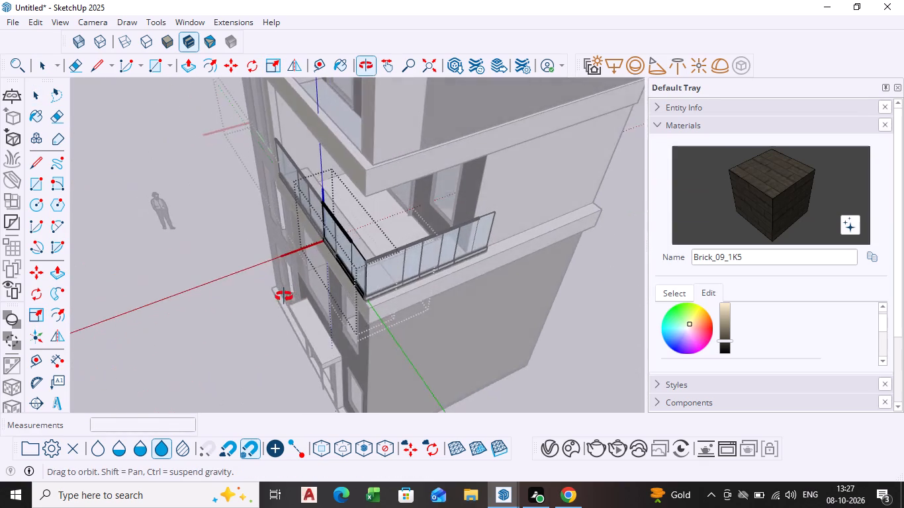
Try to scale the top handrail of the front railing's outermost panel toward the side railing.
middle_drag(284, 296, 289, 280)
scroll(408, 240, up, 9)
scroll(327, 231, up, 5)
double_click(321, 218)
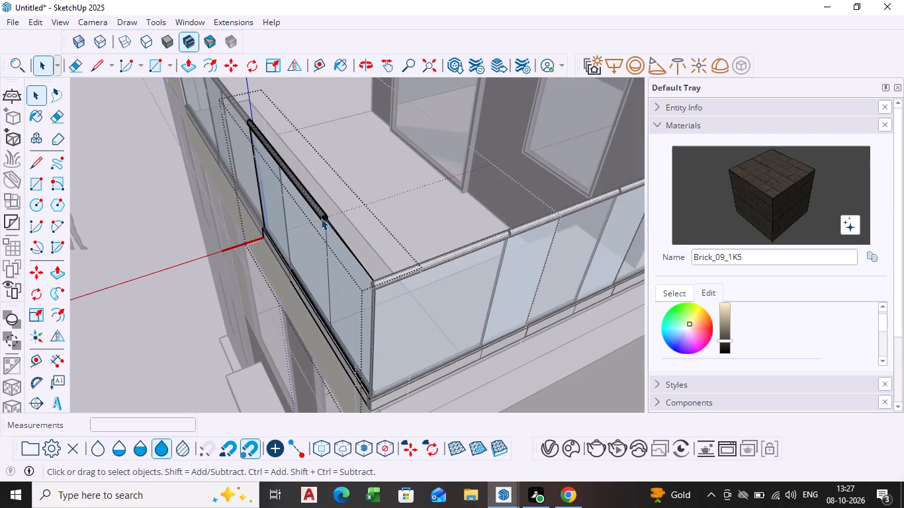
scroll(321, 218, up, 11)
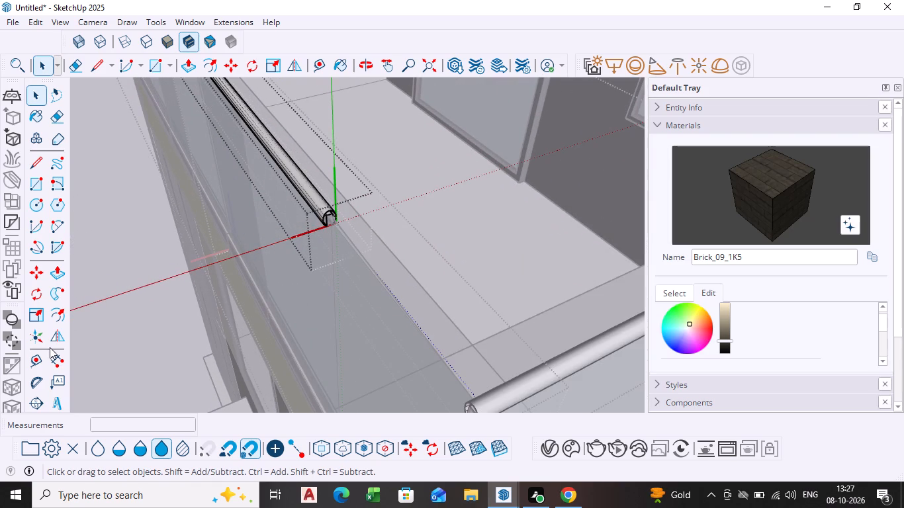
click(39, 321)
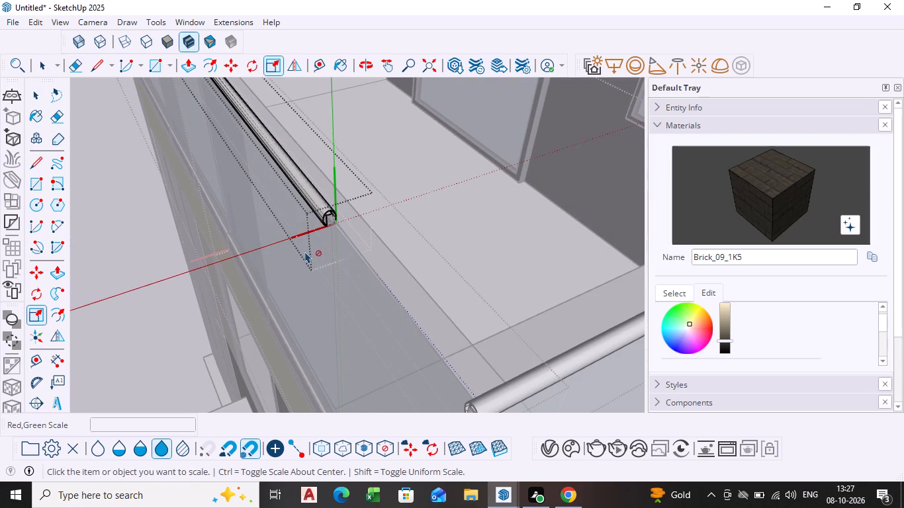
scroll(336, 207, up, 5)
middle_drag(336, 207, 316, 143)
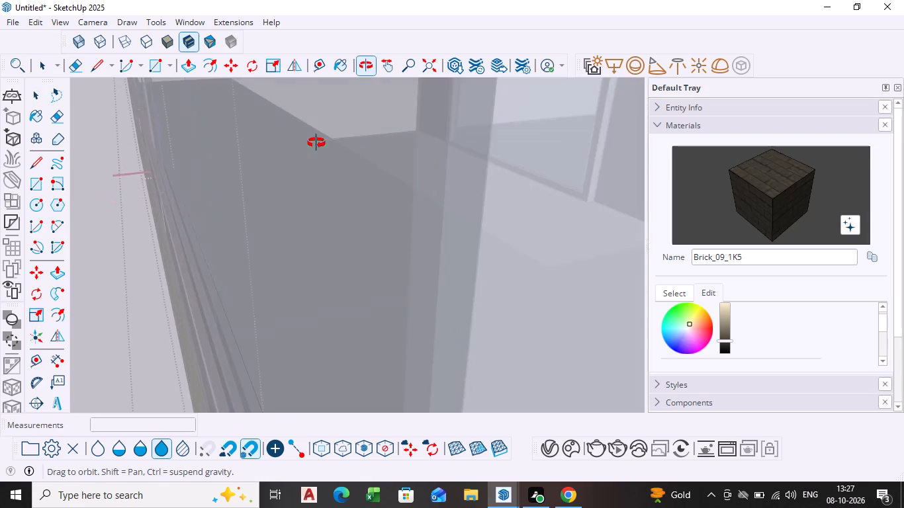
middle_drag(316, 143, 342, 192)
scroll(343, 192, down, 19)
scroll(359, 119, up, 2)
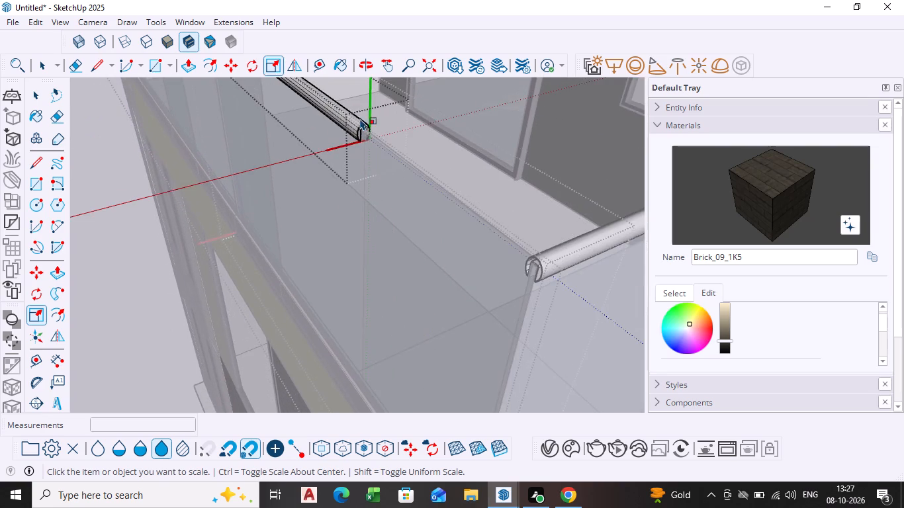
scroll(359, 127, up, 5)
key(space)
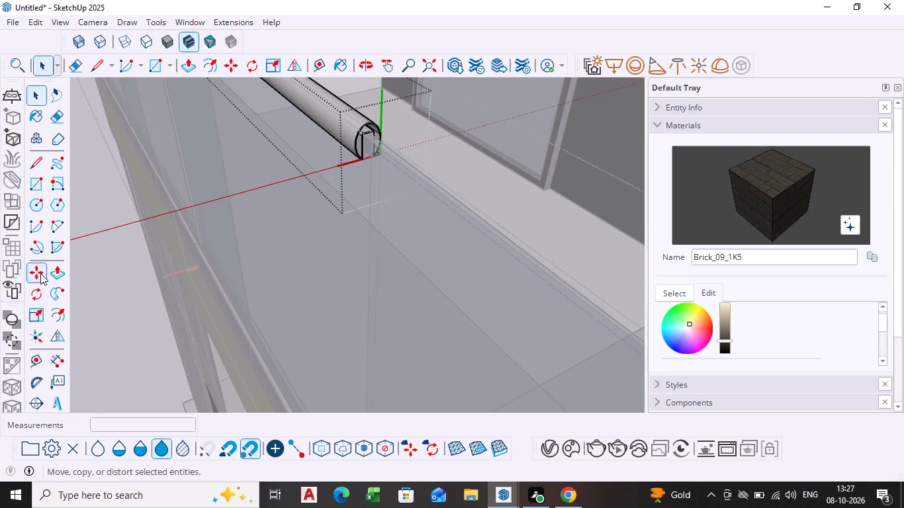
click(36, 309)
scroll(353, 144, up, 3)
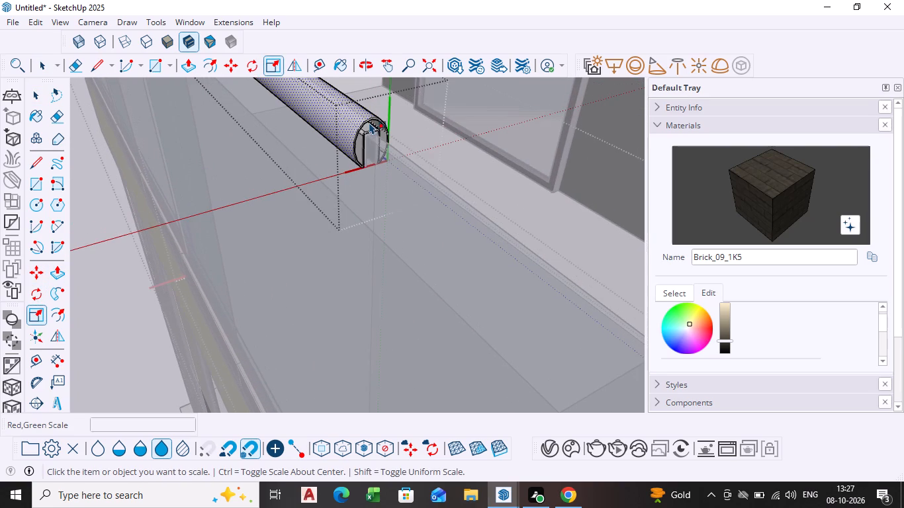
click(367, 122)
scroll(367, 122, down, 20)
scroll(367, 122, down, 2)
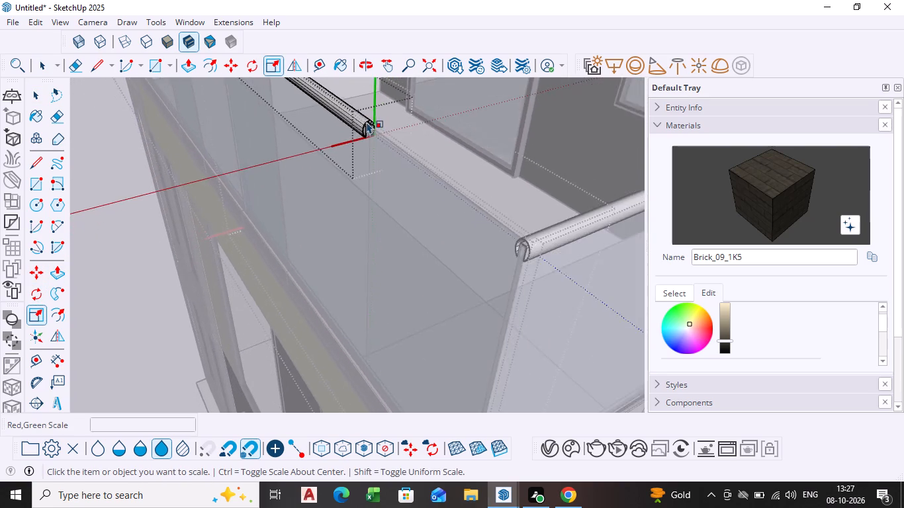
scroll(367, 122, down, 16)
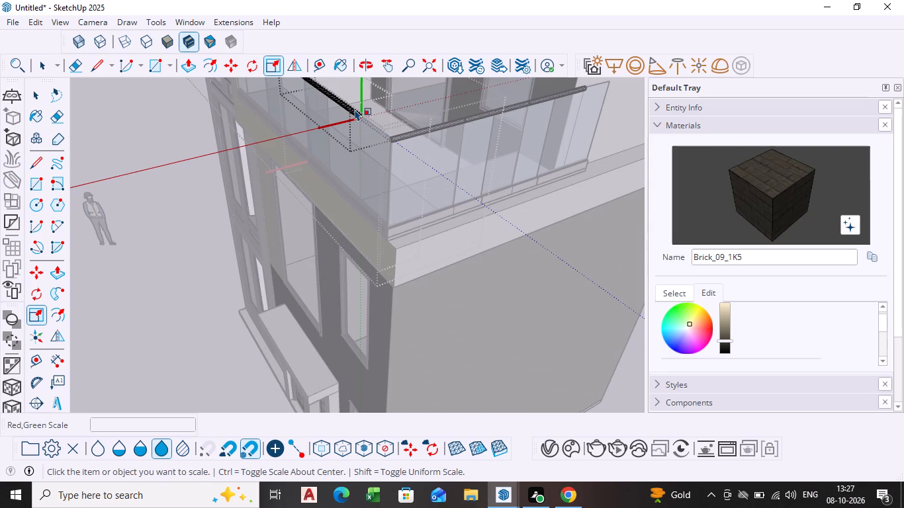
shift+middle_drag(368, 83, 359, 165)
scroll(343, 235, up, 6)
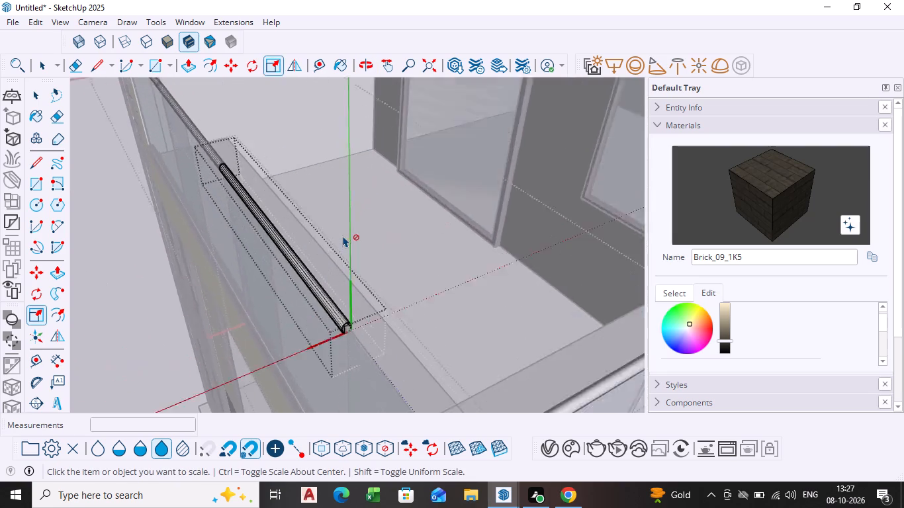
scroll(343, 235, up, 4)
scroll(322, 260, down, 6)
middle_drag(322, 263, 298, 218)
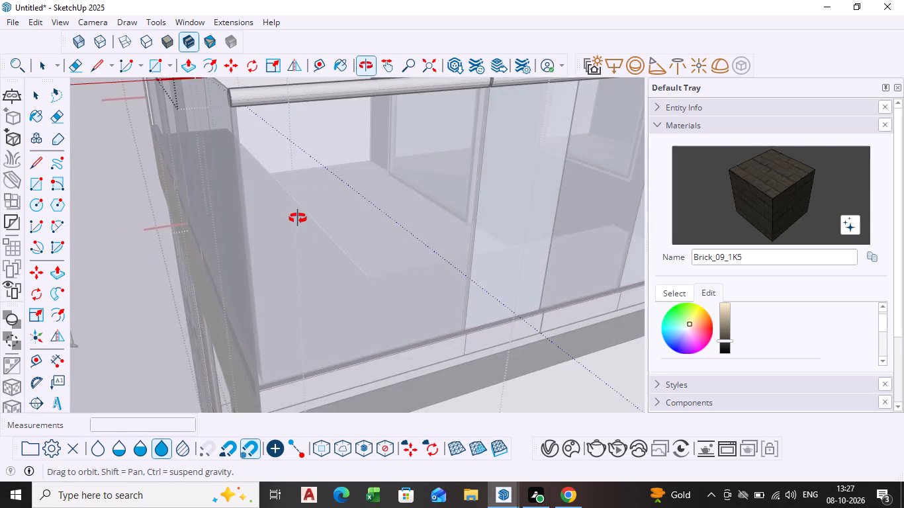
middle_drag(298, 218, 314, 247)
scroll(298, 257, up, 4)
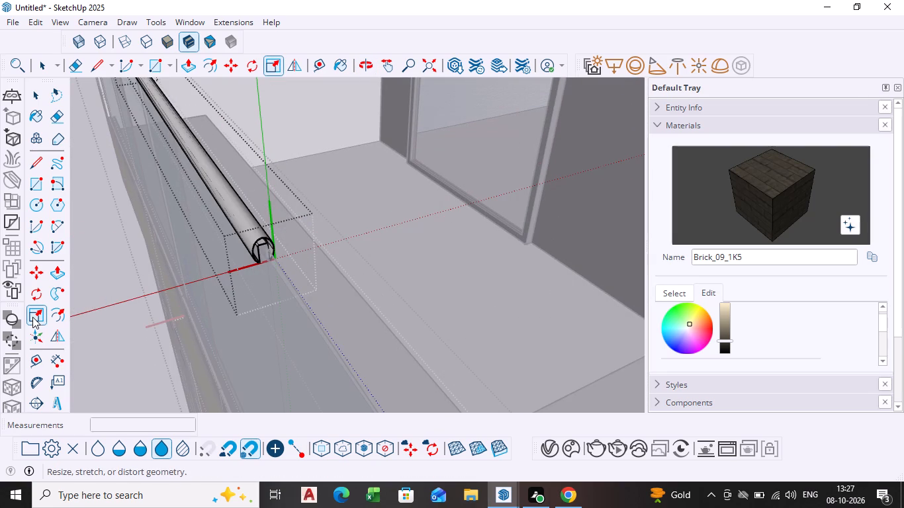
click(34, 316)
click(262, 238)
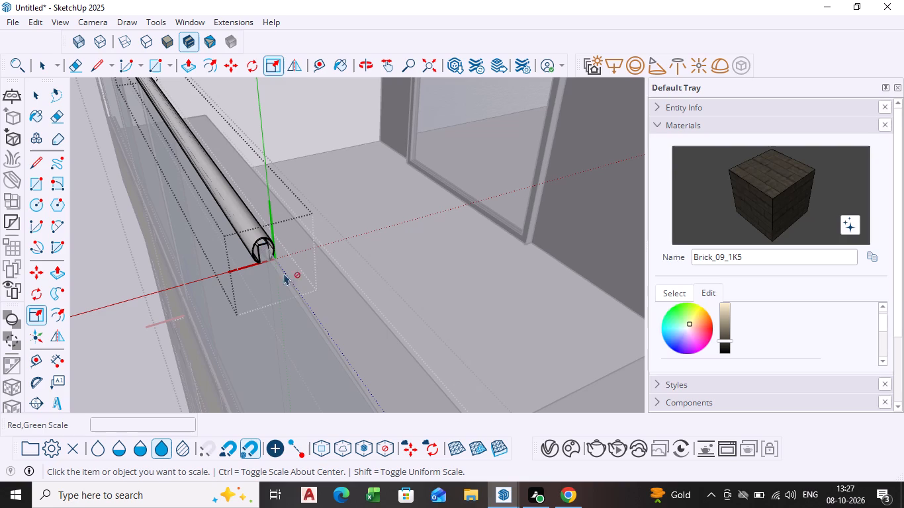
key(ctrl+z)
Close the nested balcony railing edits and examine the whole building elevation up to the tower's top storey.
scroll(292, 268, down, 10)
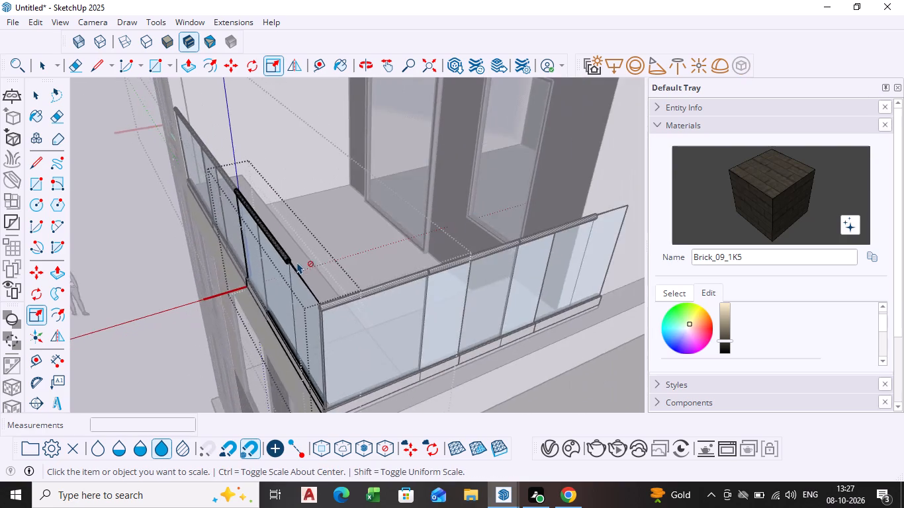
middle_drag(297, 262, 455, 213)
key(space)
scroll(385, 234, down, 9)
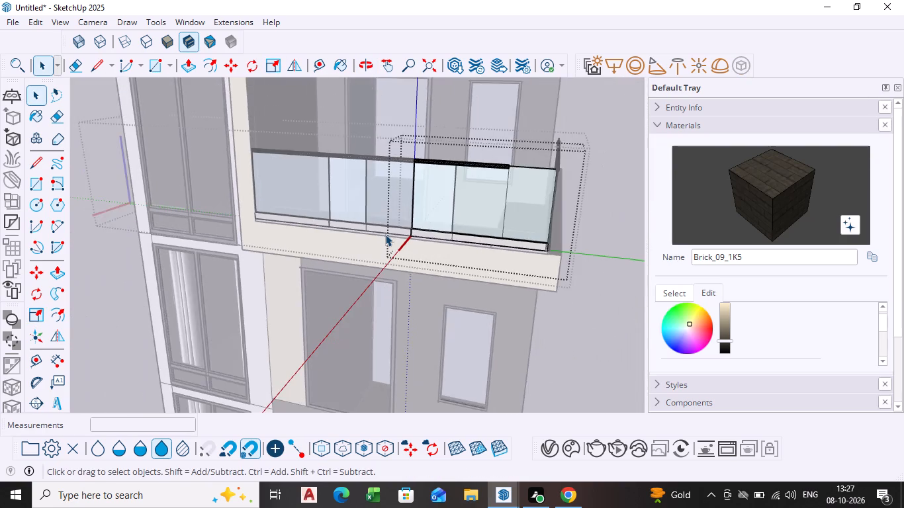
scroll(385, 234, down, 2)
click(596, 204)
middle_drag(408, 224, 500, 211)
scroll(438, 202, down, 1)
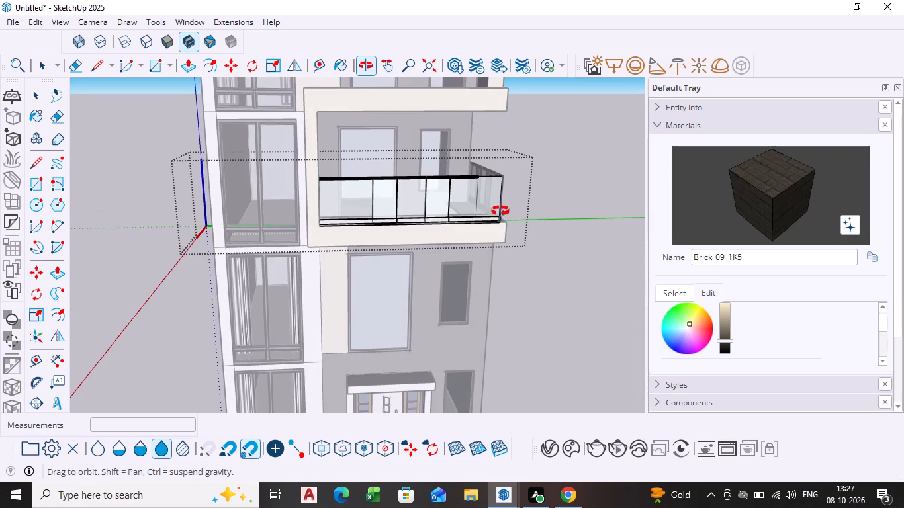
middle_drag(500, 211, 473, 220)
scroll(426, 199, up, 9)
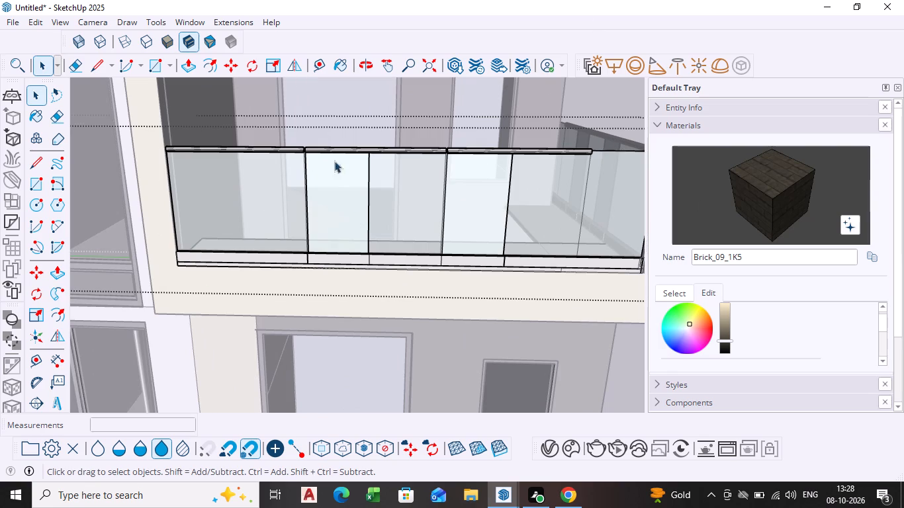
scroll(484, 187, down, 10)
click(600, 126)
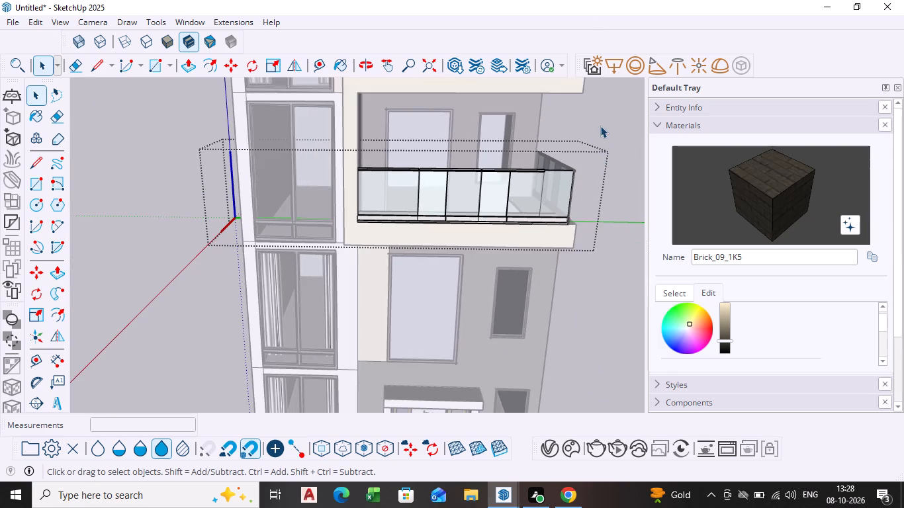
scroll(562, 216, down, 6)
middle_drag(559, 224, 455, 169)
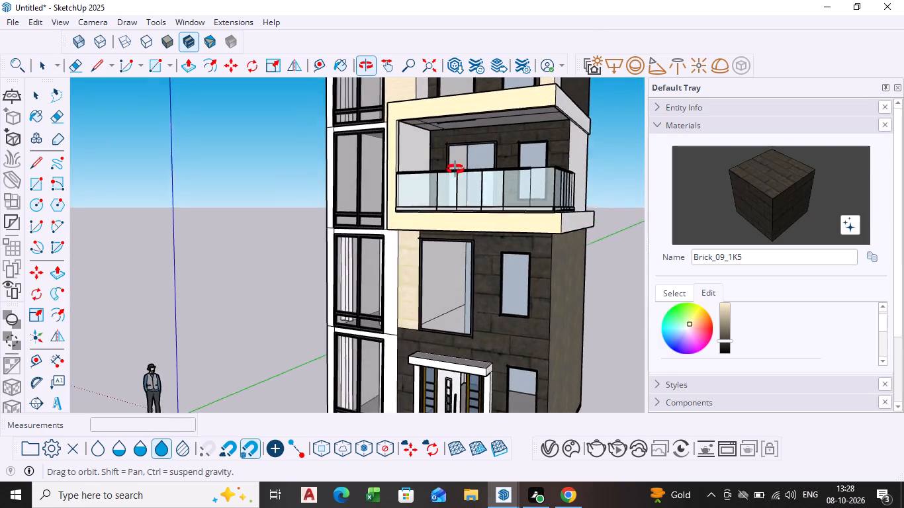
middle_drag(455, 169, 509, 173)
scroll(514, 177, down, 7)
scroll(552, 244, down, 3)
middle_drag(552, 247, 563, 267)
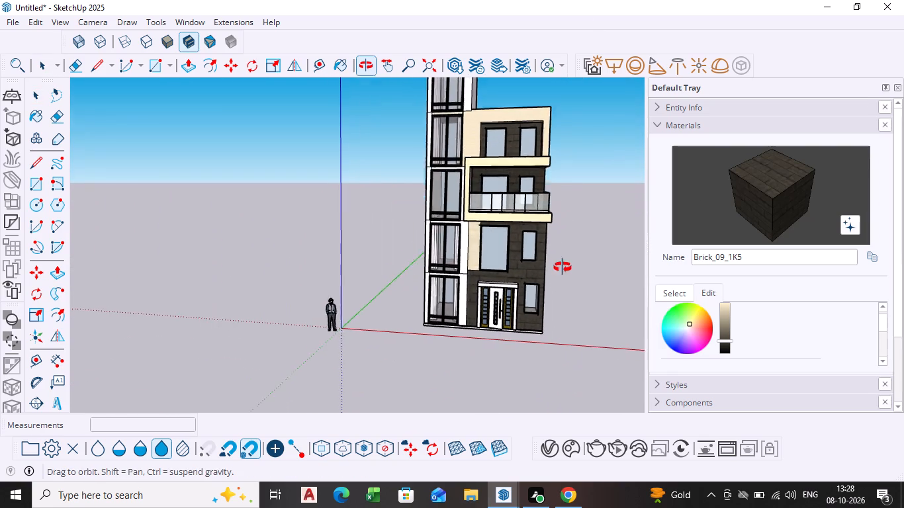
middle_drag(563, 267, 574, 298)
scroll(553, 244, down, 1)
middle_drag(552, 244, 511, 245)
shift+middle_drag(482, 163, 462, 230)
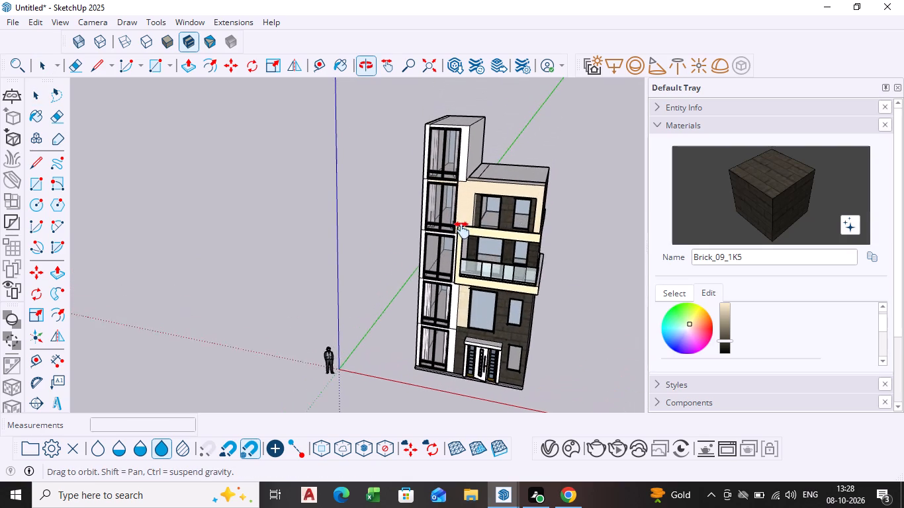
shift+middle_drag(462, 230, 462, 227)
shift+scroll(462, 204, up, 1)
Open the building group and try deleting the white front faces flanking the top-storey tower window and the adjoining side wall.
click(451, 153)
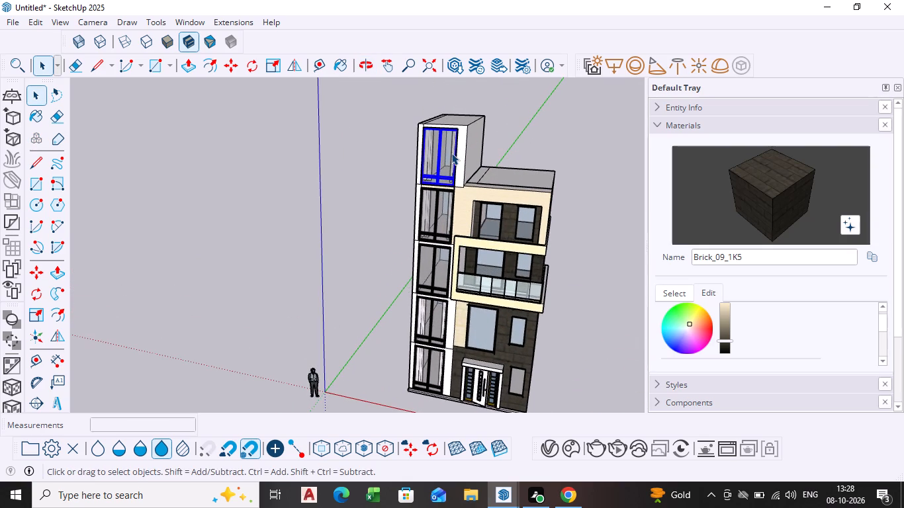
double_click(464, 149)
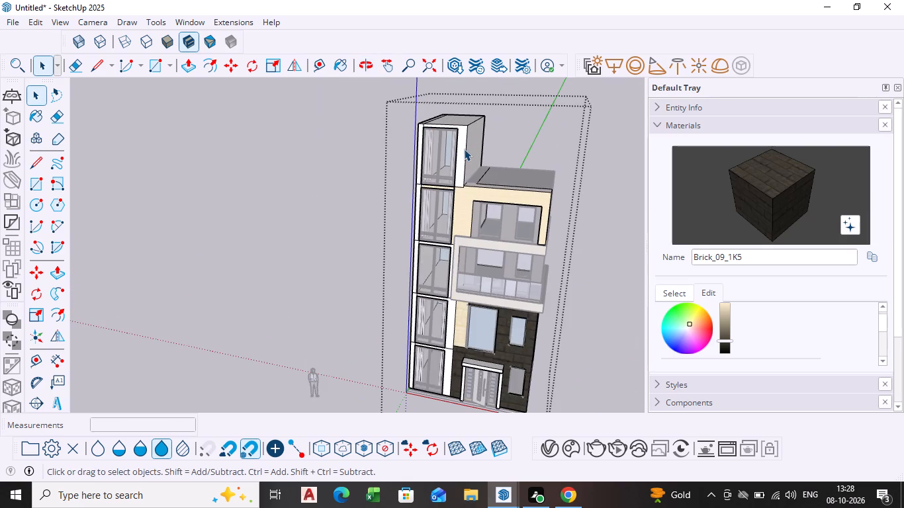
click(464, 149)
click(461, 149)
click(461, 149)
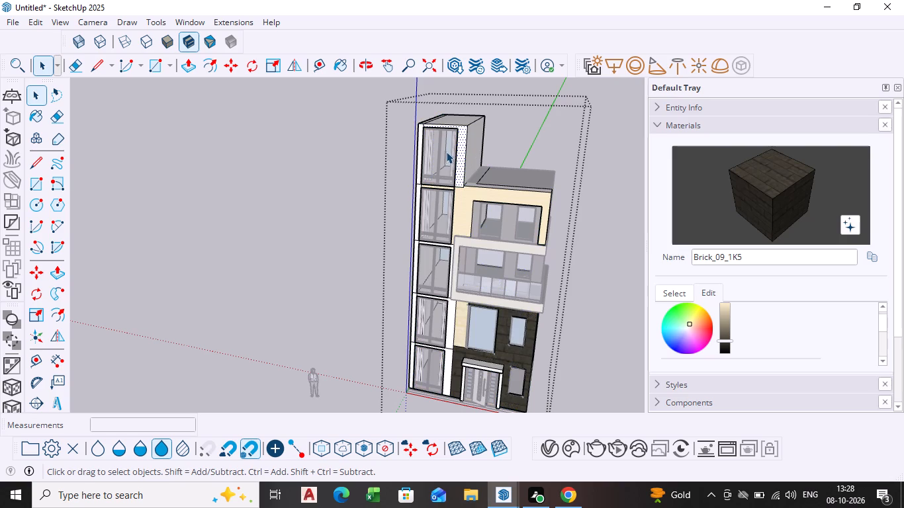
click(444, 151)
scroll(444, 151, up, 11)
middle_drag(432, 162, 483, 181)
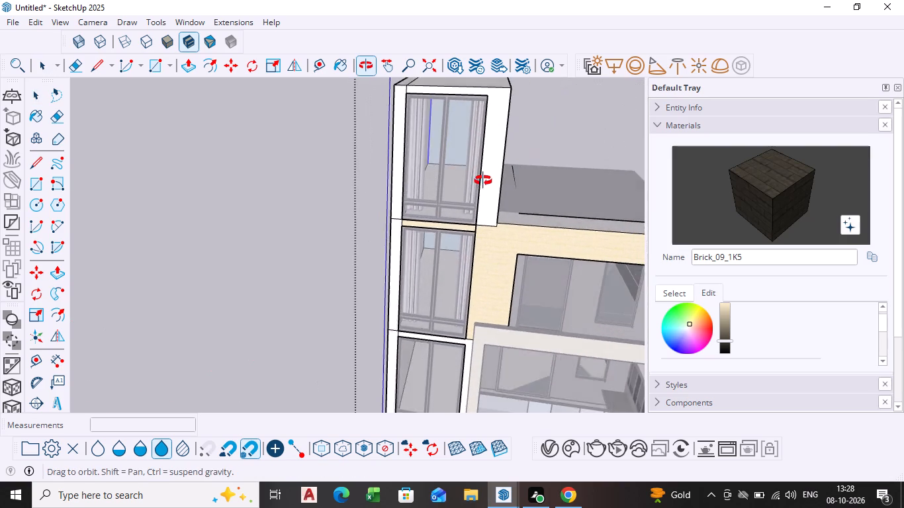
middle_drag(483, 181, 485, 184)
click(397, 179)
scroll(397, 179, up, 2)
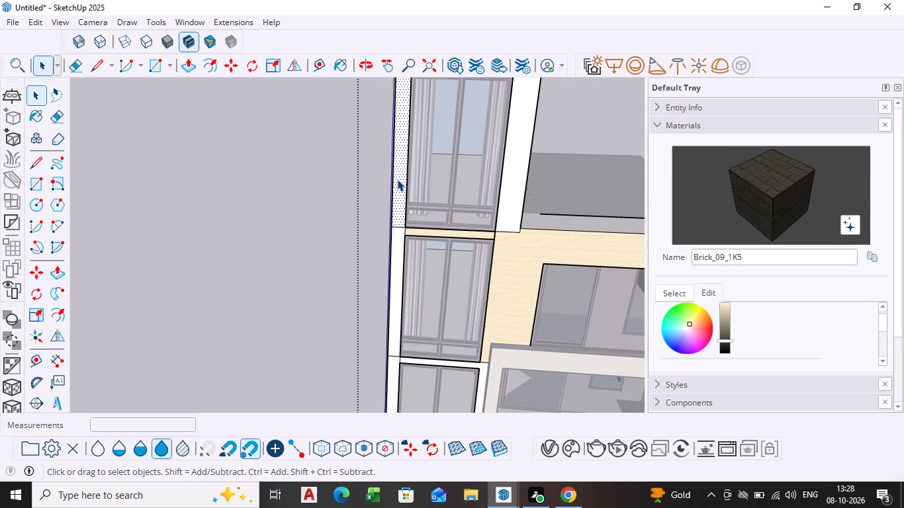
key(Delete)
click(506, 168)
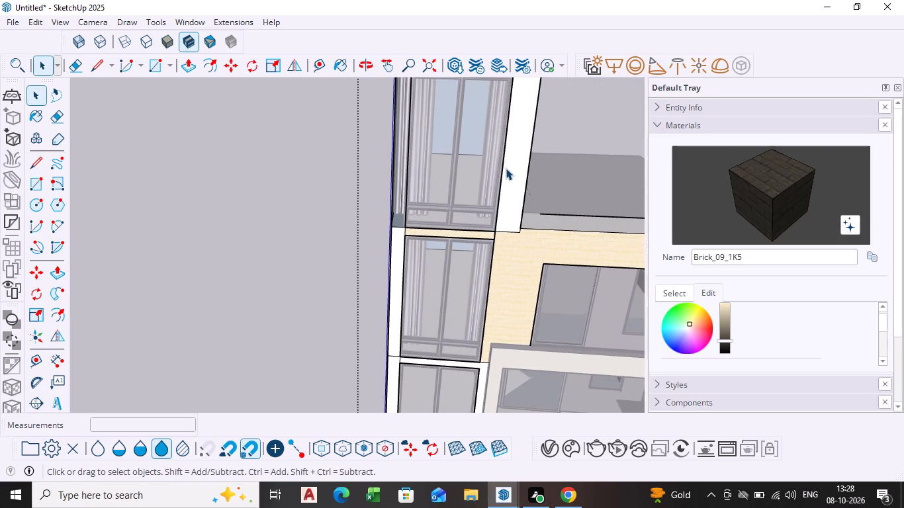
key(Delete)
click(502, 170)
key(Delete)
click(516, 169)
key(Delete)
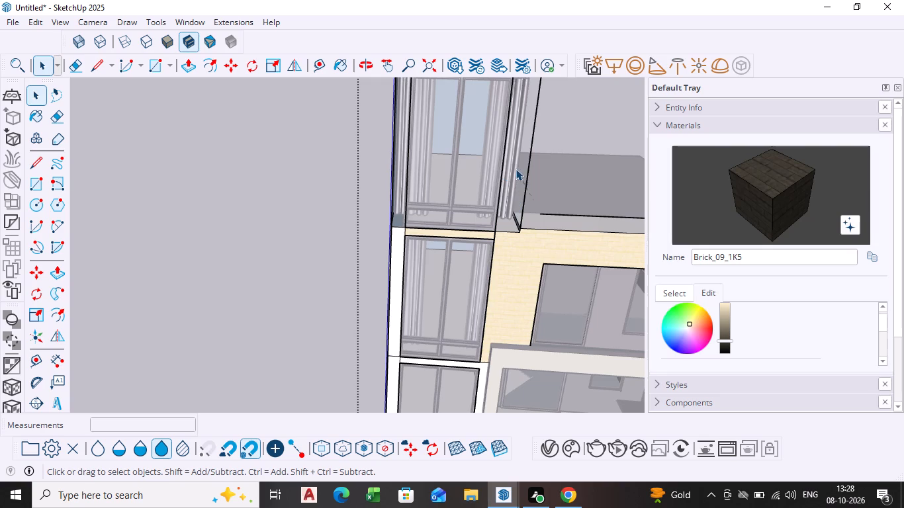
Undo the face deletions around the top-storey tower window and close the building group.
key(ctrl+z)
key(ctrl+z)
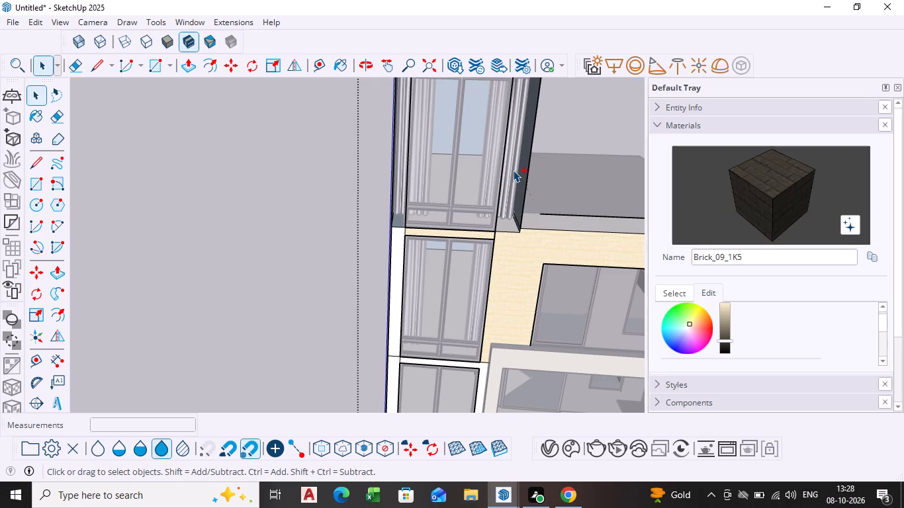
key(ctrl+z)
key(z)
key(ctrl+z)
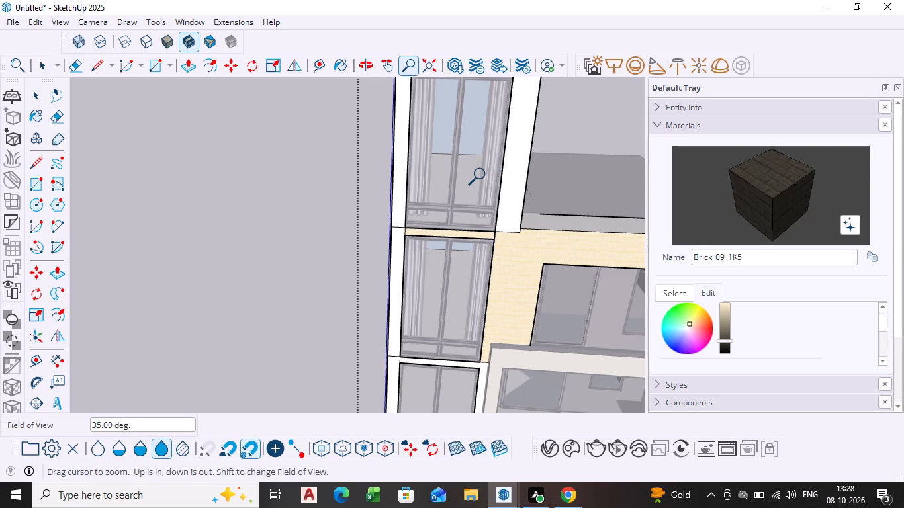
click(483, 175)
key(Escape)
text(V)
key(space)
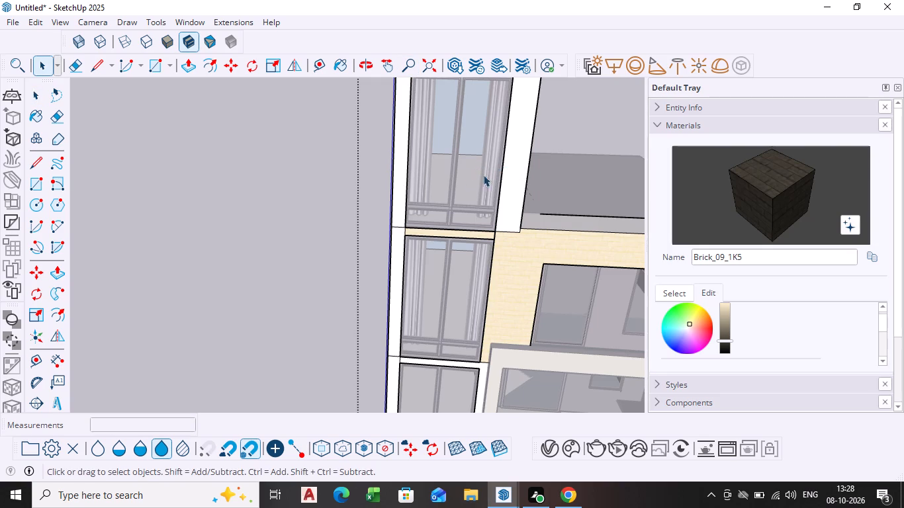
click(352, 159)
Reopen the building group and delete the white front face on the roof side of the top-storey tower window.
double_click(437, 155)
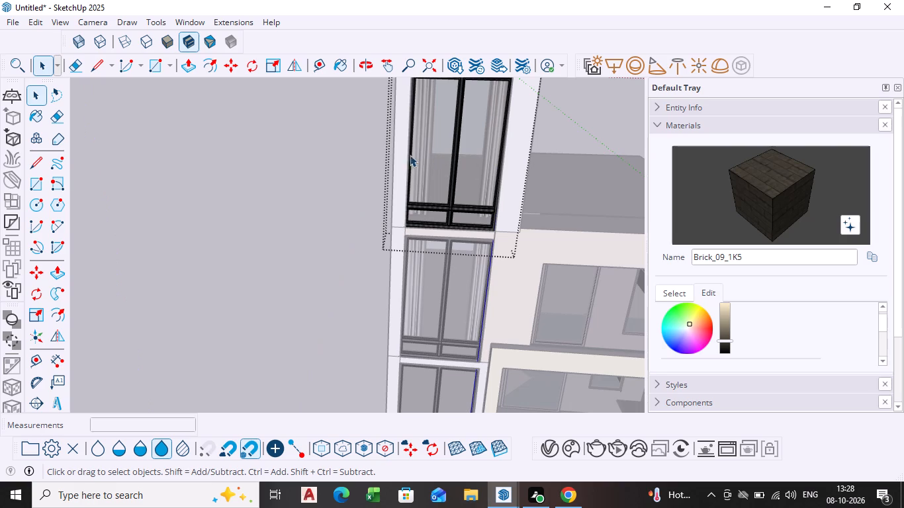
triple_click(404, 153)
double_click(404, 153)
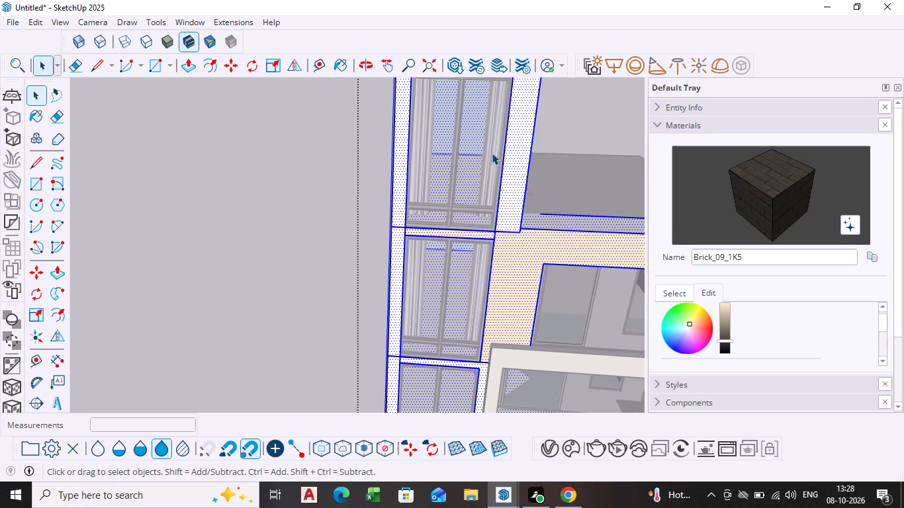
click(517, 157)
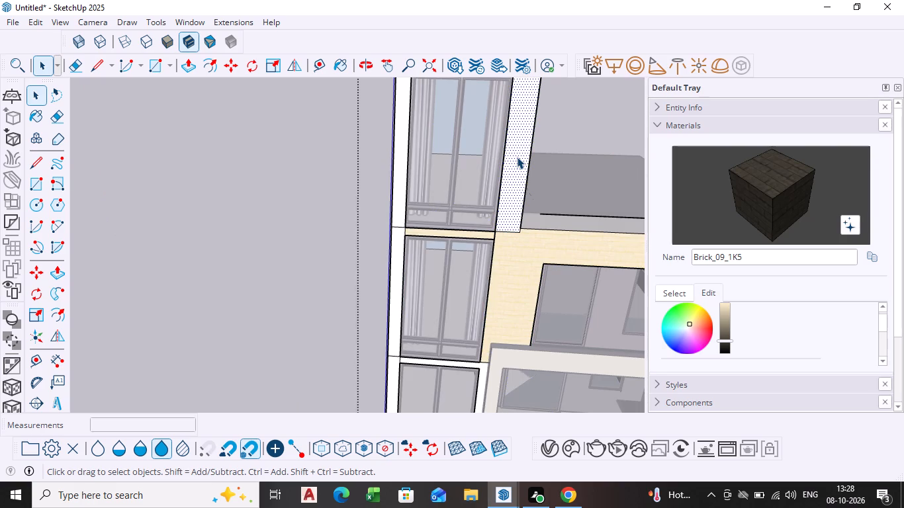
key(Delete)
Delete the roof-side wall face of the tower's top storey and the faces of the opposite side wall behind it.
middle_drag(518, 157, 346, 196)
scroll(517, 159, down, 1)
click(454, 193)
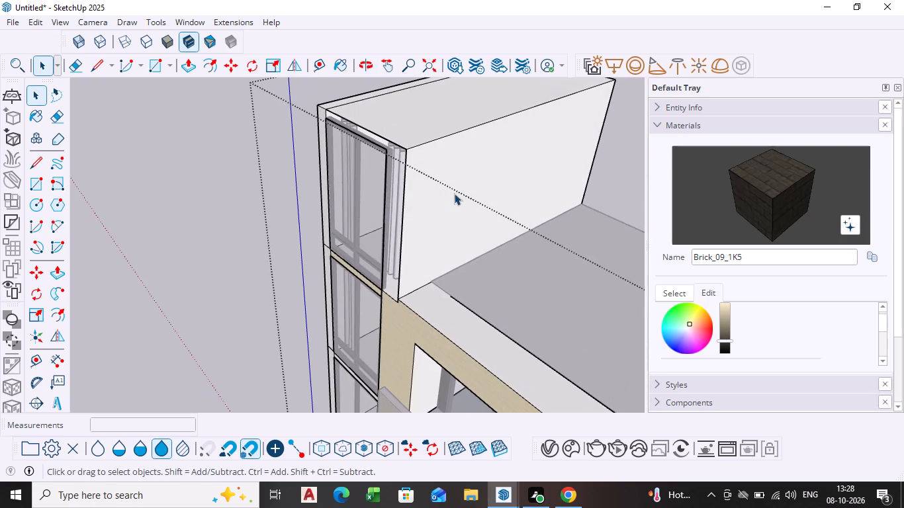
key(Delete)
click(449, 183)
key(Delete)
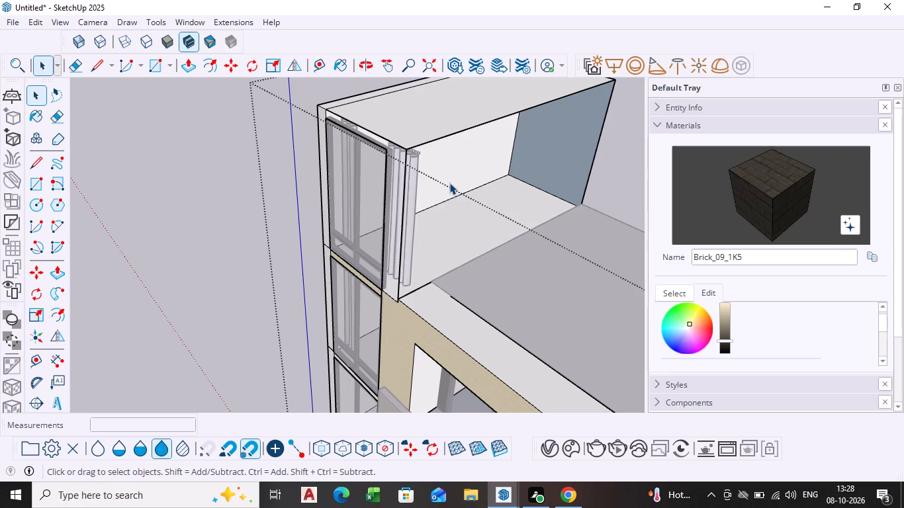
click(408, 196)
key(Delete)
click(395, 200)
key(Delete)
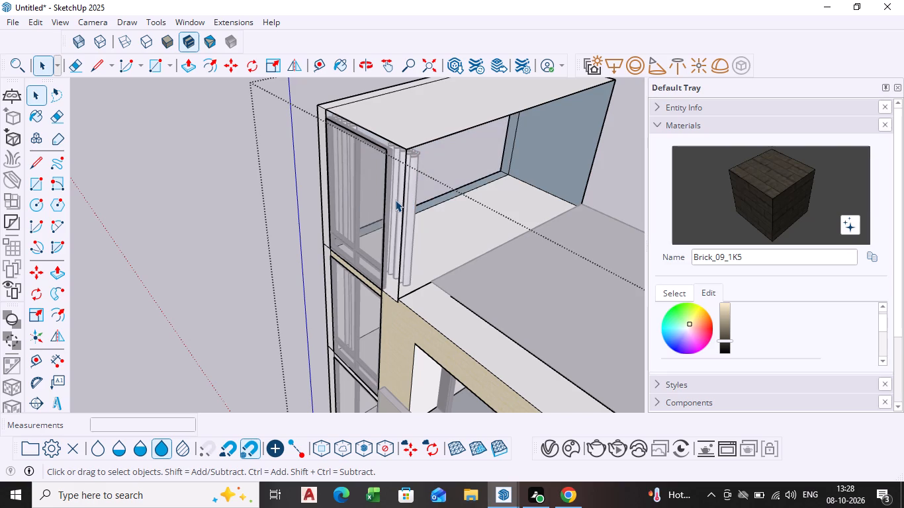
Delete the narrow face along the base of the opposite wall and the roof-side corner edge beside the top-storey window.
click(403, 210)
click(405, 212)
click(407, 212)
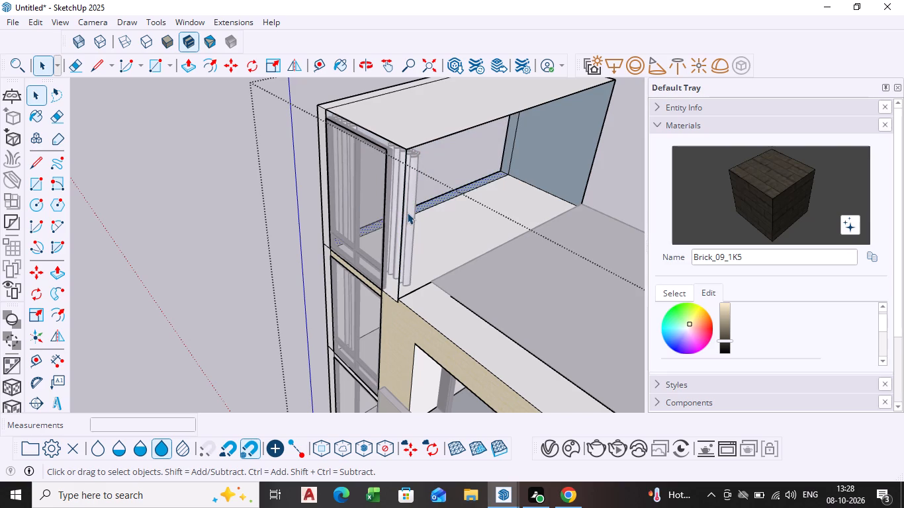
key(Delete)
click(402, 217)
key(Delete)
middle_drag(402, 217, 455, 174)
scroll(410, 206, down, 1)
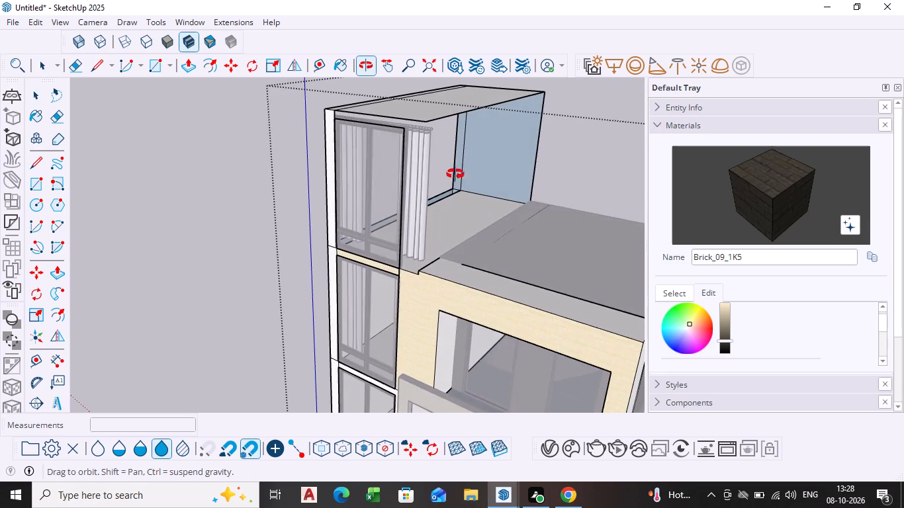
middle_drag(455, 174, 455, 175)
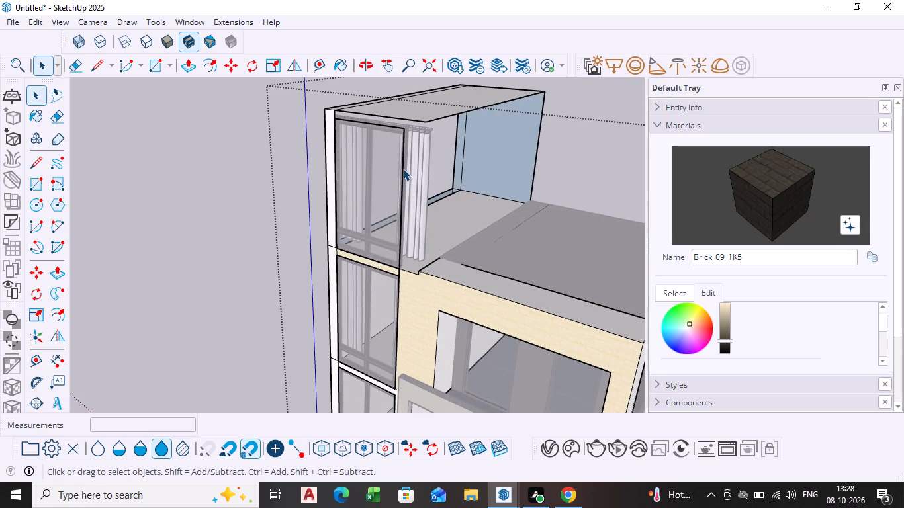
click(403, 169)
key(Delete)
Delete the narrow white front face on the outer side of the top-storey window, together with its vertical edges.
middle_drag(398, 190, 463, 192)
scroll(331, 195, up, 3)
click(331, 195)
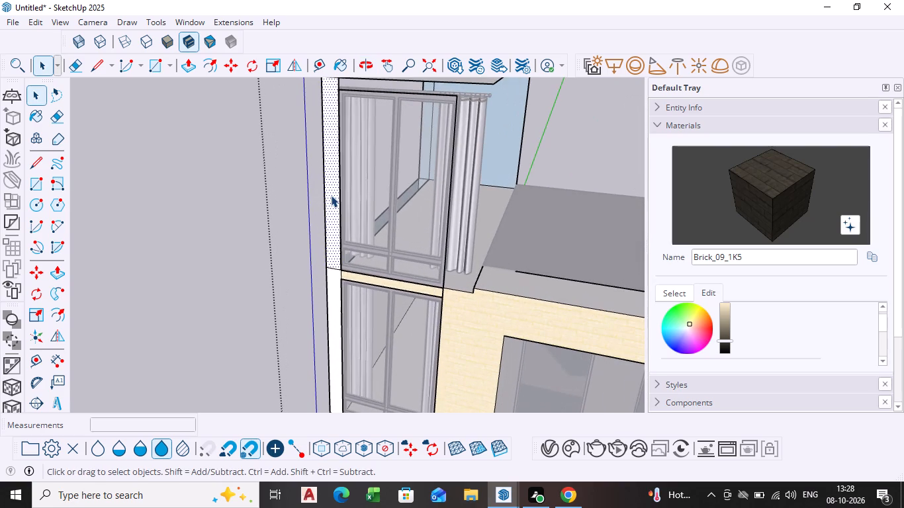
key(Delete)
click(338, 209)
key(Delete)
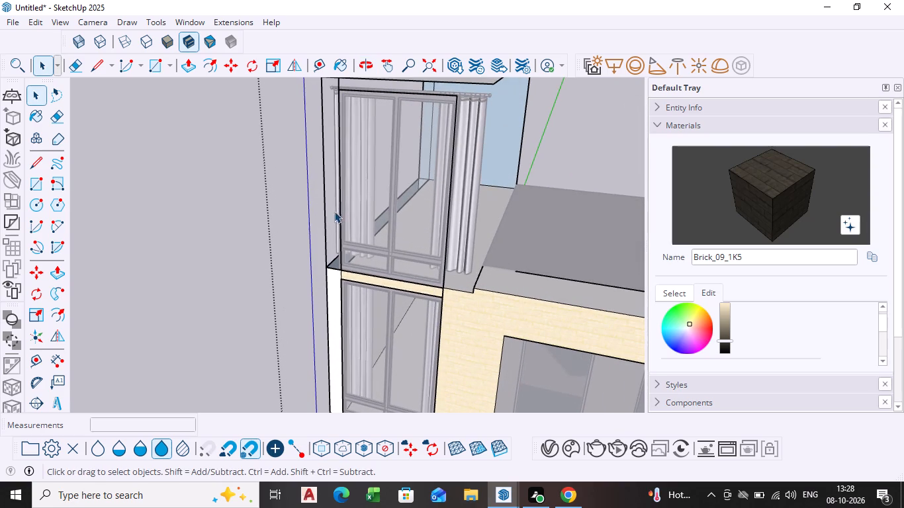
click(324, 215)
key(Delete)
click(339, 216)
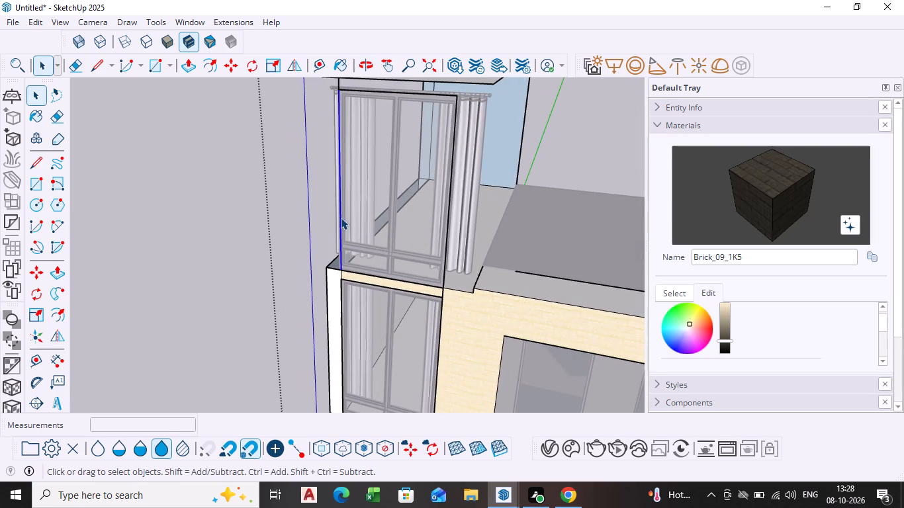
key(Delete)
Delete the top-storey roof face, its dividing edge and the narrow roof strip along the outer side.
middle_drag(447, 200, 390, 315)
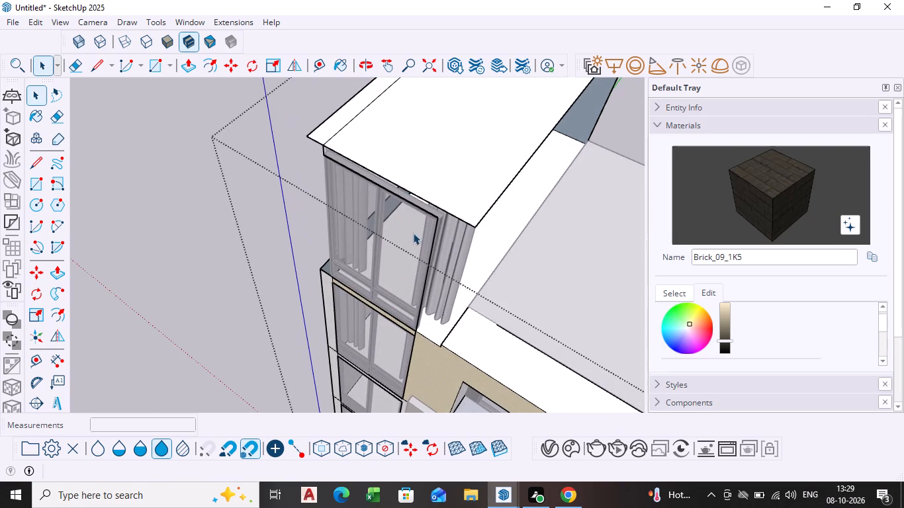
click(472, 135)
key(Delete)
scroll(472, 135, down, 6)
shift+middle_drag(469, 138, 454, 157)
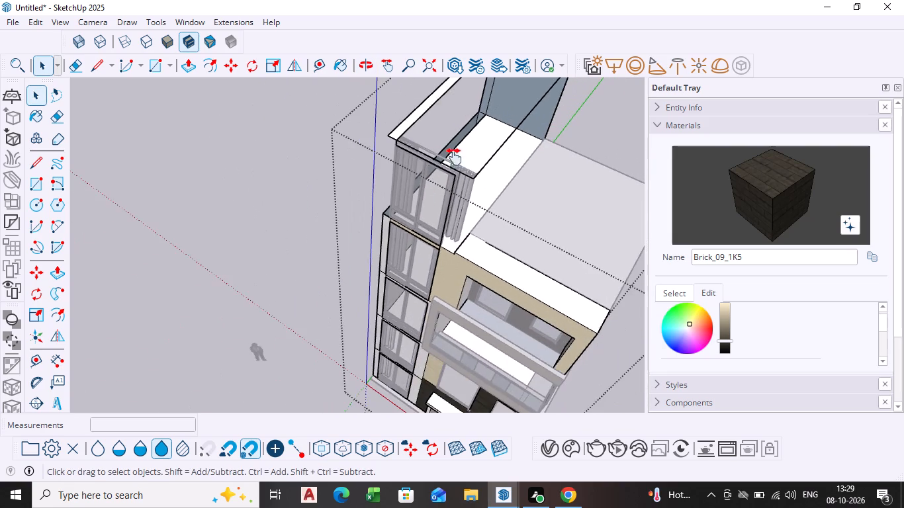
shift+middle_drag(454, 157, 399, 240)
click(375, 200)
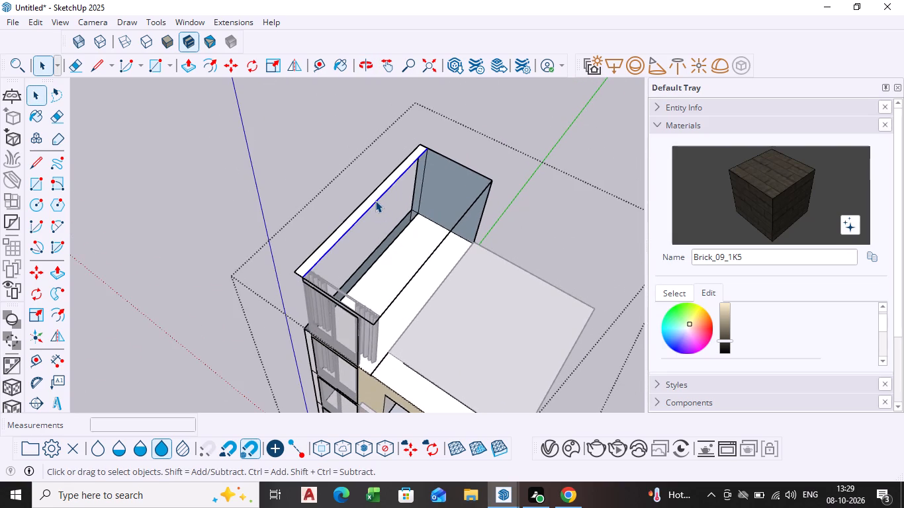
key(Delete)
click(369, 198)
key(Delete)
Delete the top storey's back wall faces and the leftover vertical, roof and sloping edges around them.
click(472, 168)
key(Delete)
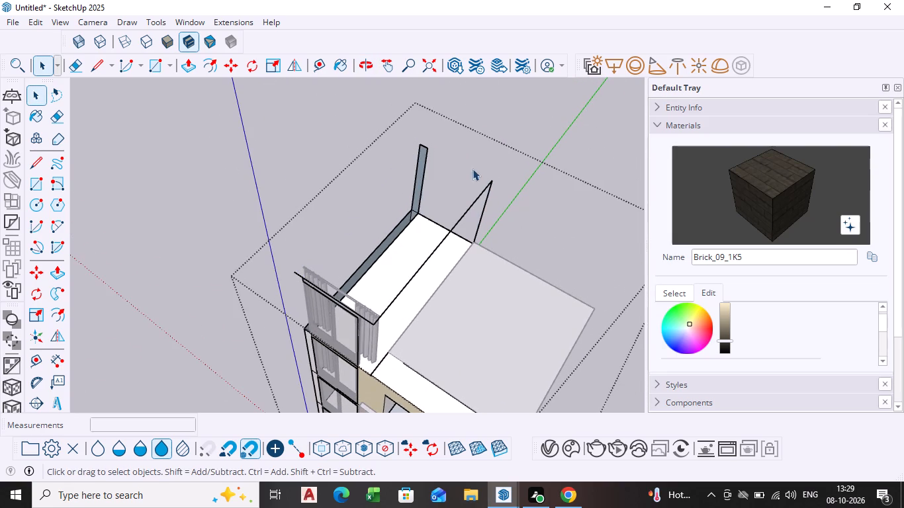
click(422, 181)
key(Delete)
click(416, 181)
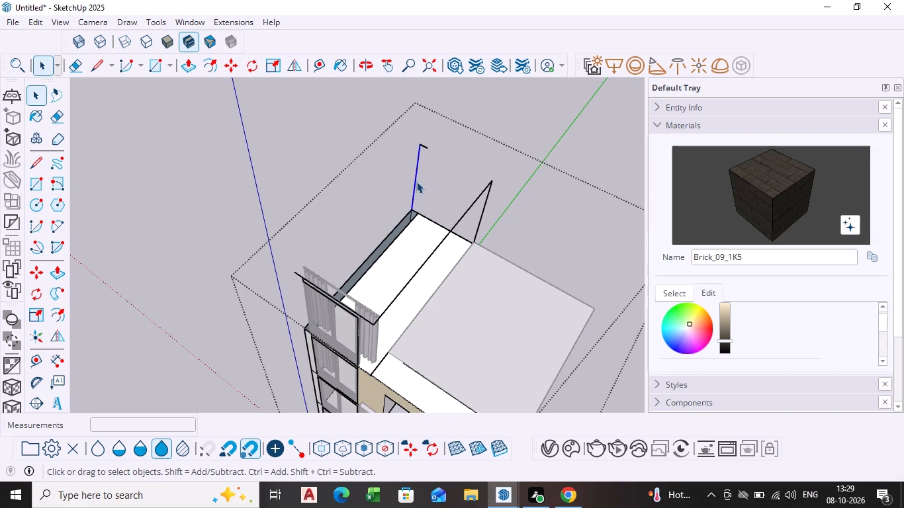
key(Delete)
click(423, 146)
key(Delete)
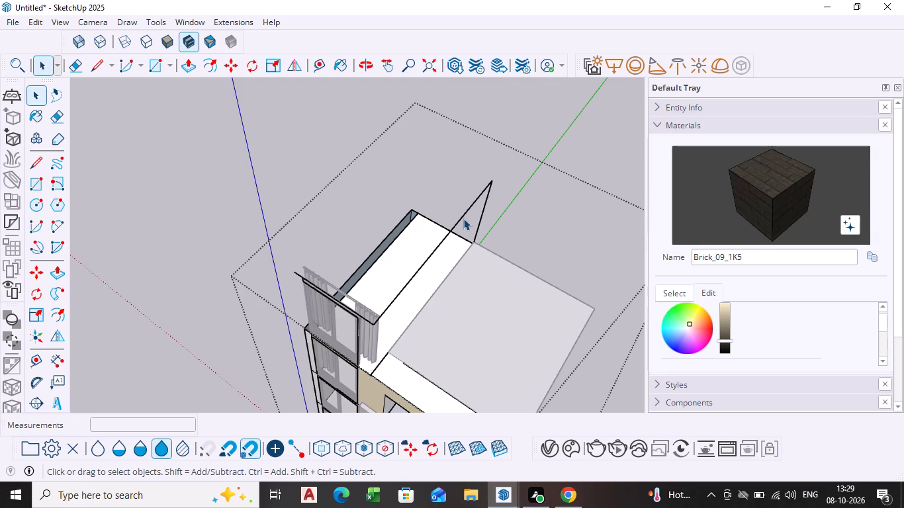
click(463, 218)
key(Delete)
click(480, 216)
key(Delete)
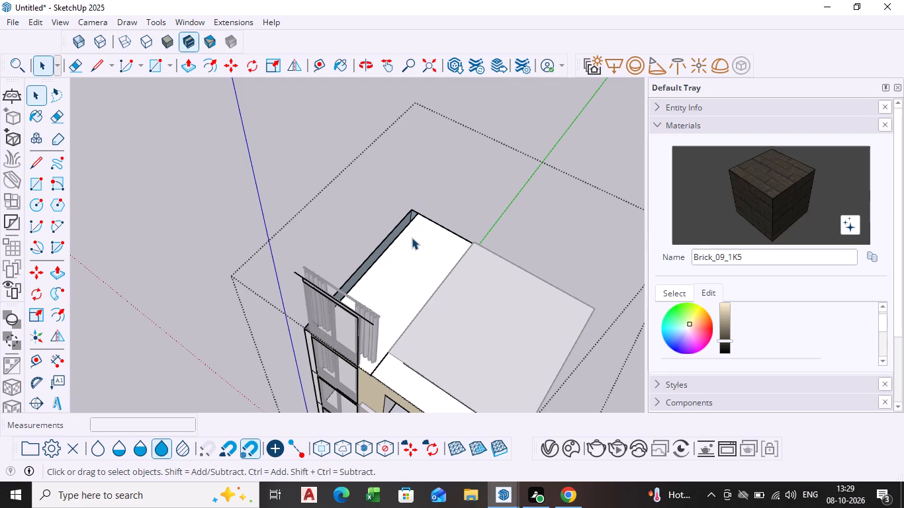
Delete the white slab face beneath the removed top storey and close the building group.
scroll(386, 251, down, 1)
middle_drag(386, 251, 608, 125)
middle_drag(415, 227, 390, 329)
scroll(380, 215, up, 9)
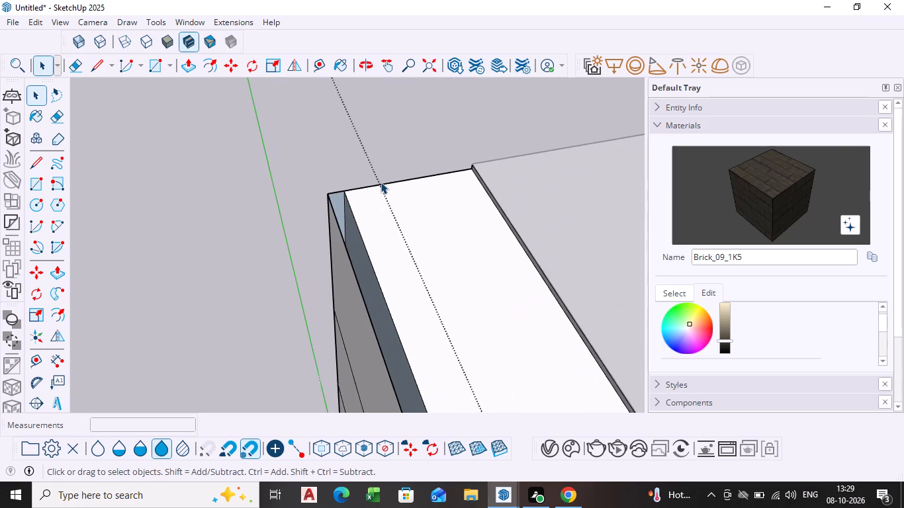
click(381, 182)
click(381, 187)
key(Delete)
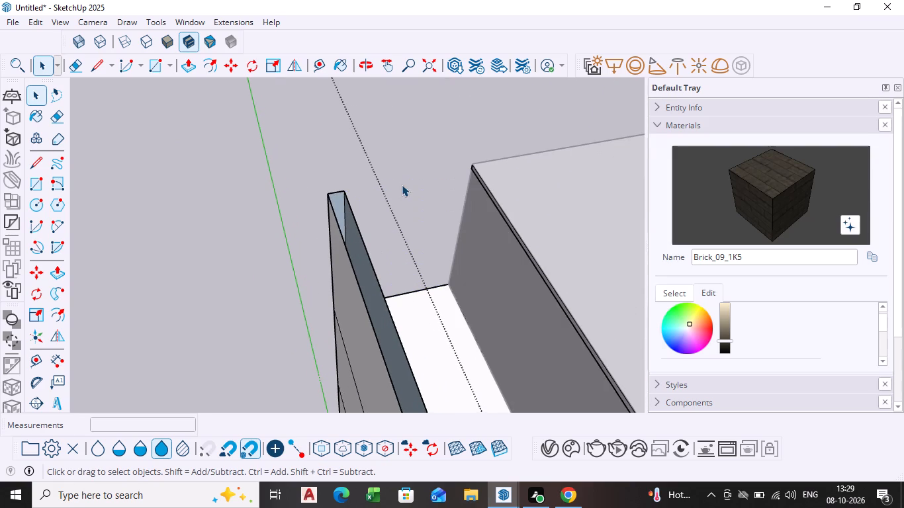
scroll(418, 206, down, 4)
middle_drag(418, 209, 316, 87)
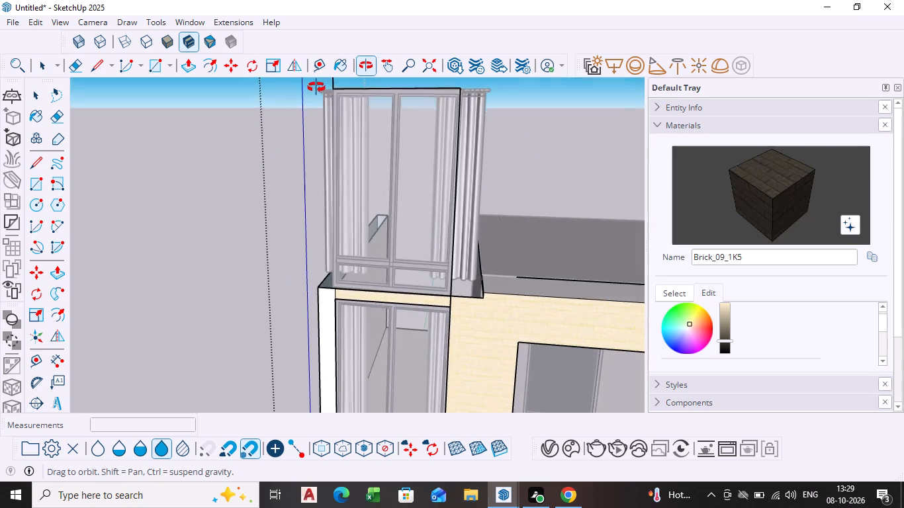
middle_drag(316, 87, 564, 265)
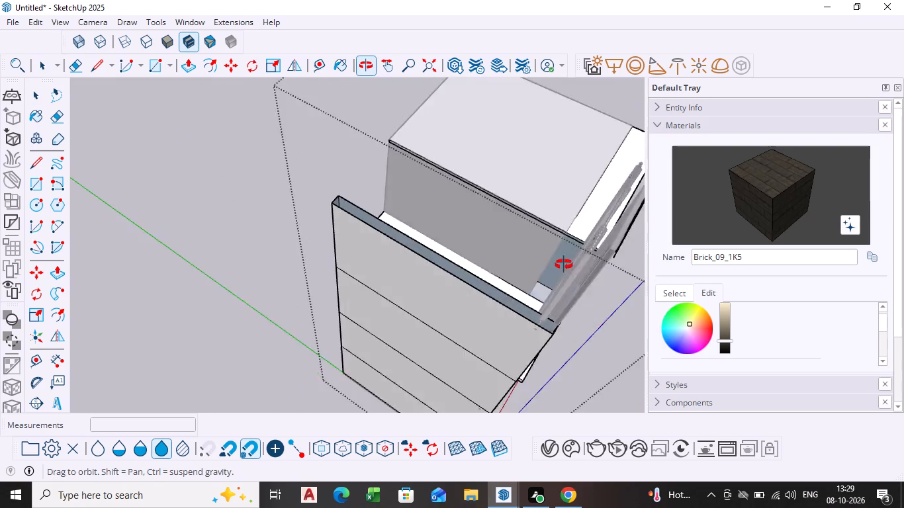
middle_drag(564, 265, 539, 273)
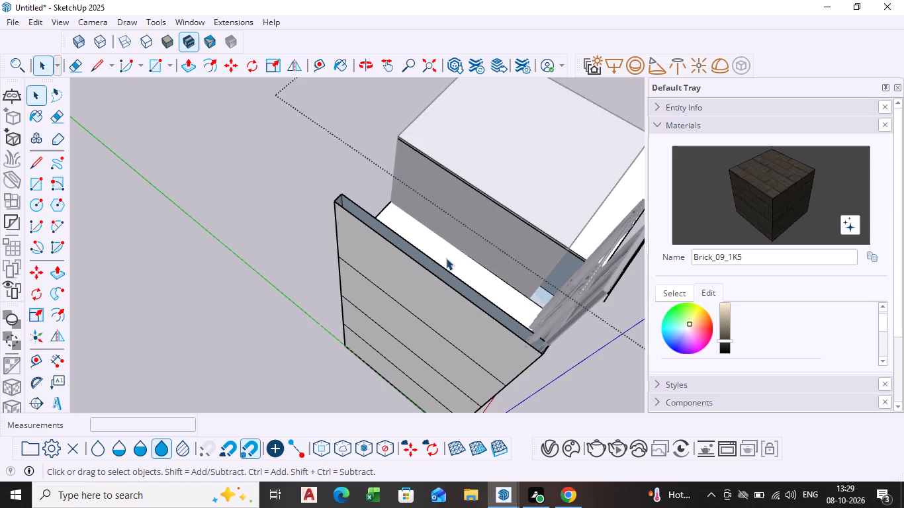
key(Delete)
click(244, 185)
Delete the top-storey tower window and the curtains behind it.
scroll(398, 249, down, 3)
middle_drag(398, 249, 216, 140)
scroll(373, 246, up, 1)
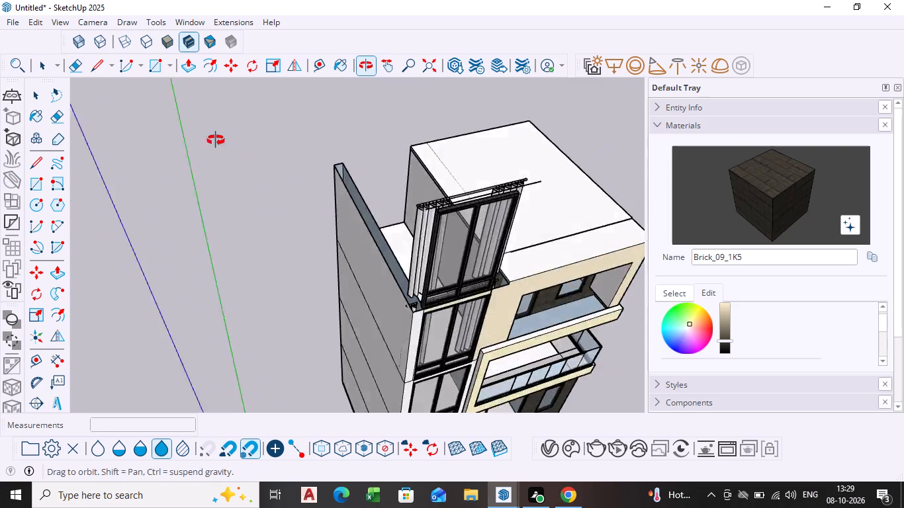
middle_drag(216, 140, 206, 127)
click(415, 175)
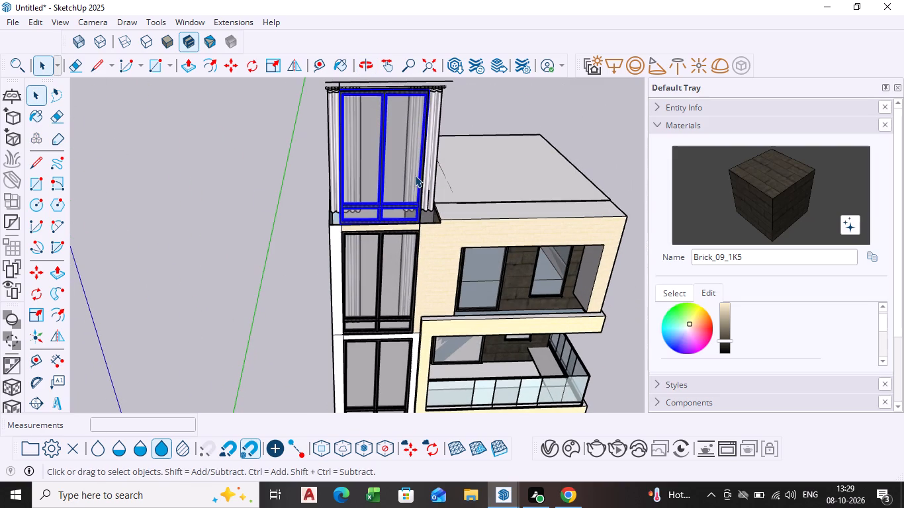
key(Delete)
click(429, 179)
key(Delete)
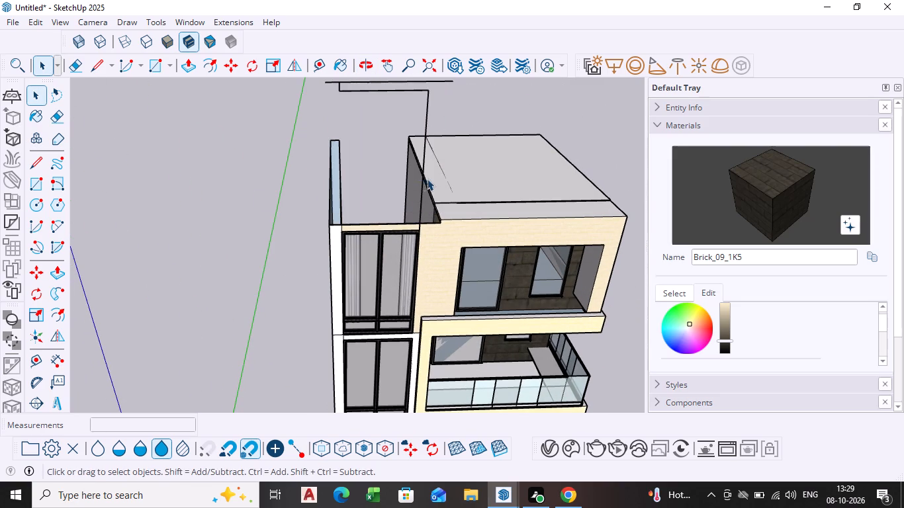
Reopen the building group and delete the leftover vertical edge of the removed top-storey window opening.
scroll(405, 184, down, 1)
click(421, 154)
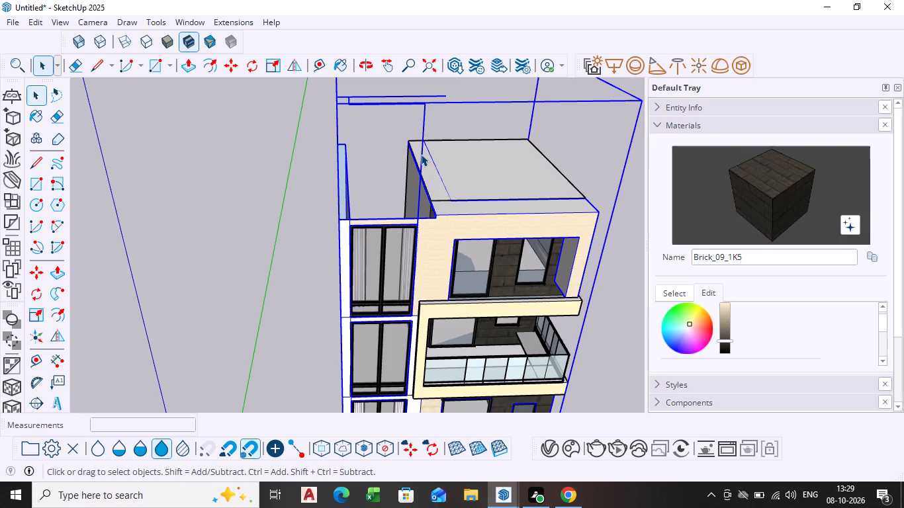
scroll(421, 154, down, 1)
middle_drag(421, 159, 324, 325)
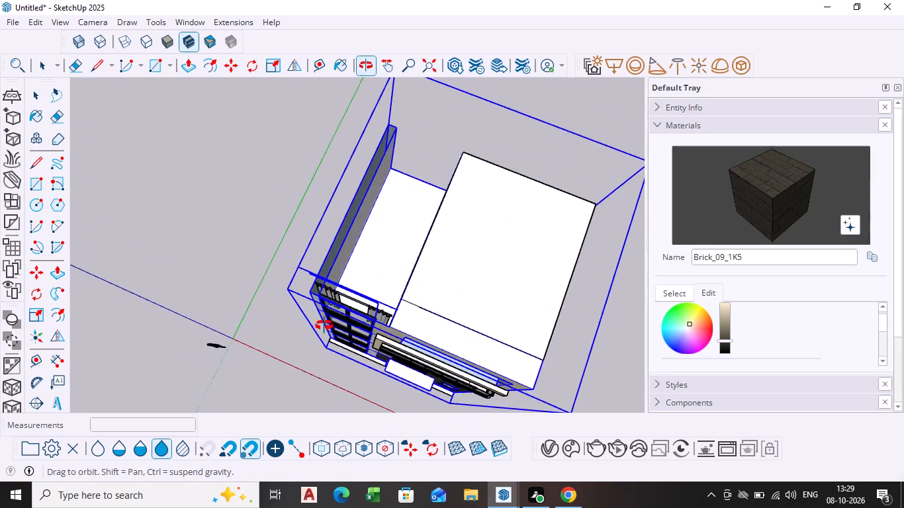
middle_drag(324, 325, 534, 196)
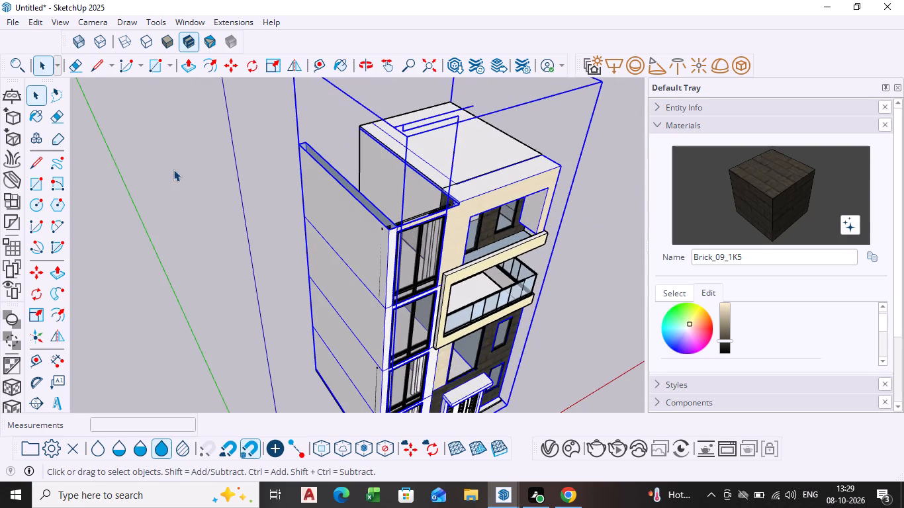
click(173, 169)
scroll(388, 196, down, 3)
middle_drag(388, 196, 257, 126)
scroll(425, 134, up, 4)
click(355, 162)
triple_click(355, 162)
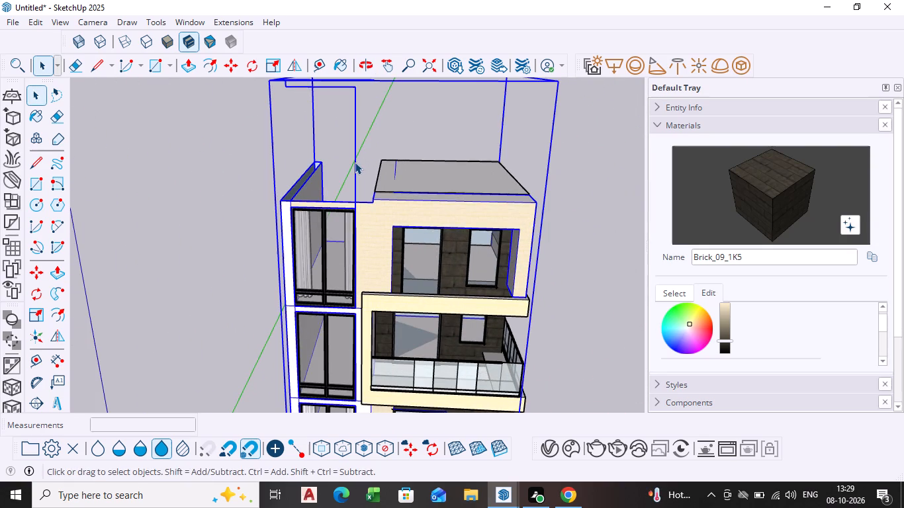
click(355, 162)
key(Delete)
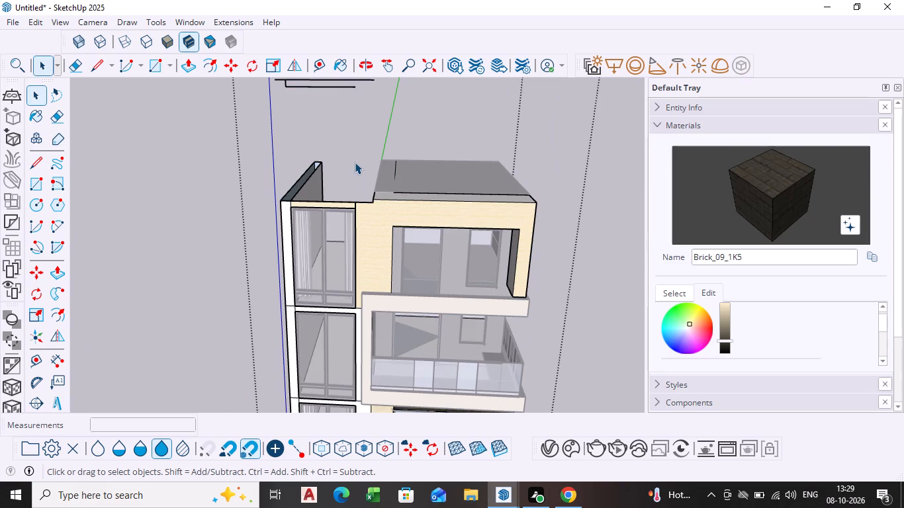
Delete the remaining floating edges of the roof front and window head above the tower.
click(324, 87)
key(Delete)
scroll(311, 97, down, 3)
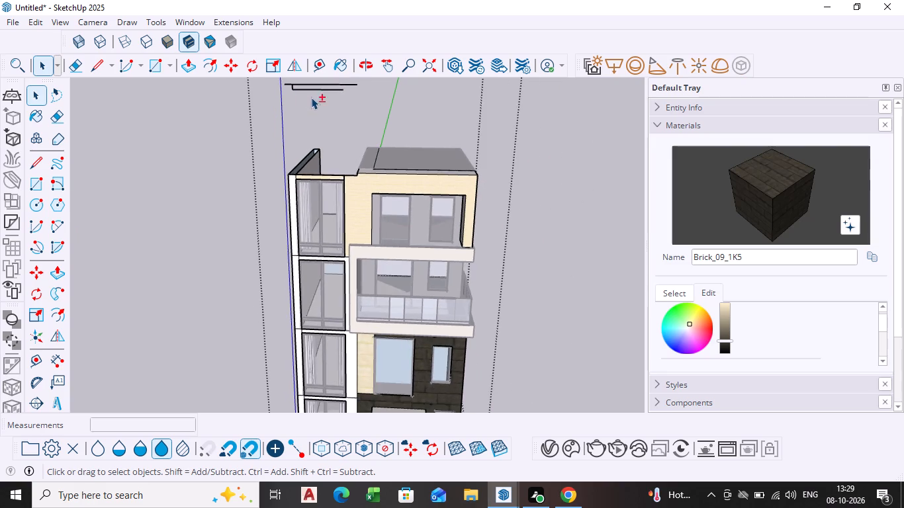
shift+middle_drag(311, 97, 309, 177)
scroll(307, 173, up, 4)
drag(287, 149, 287, 152)
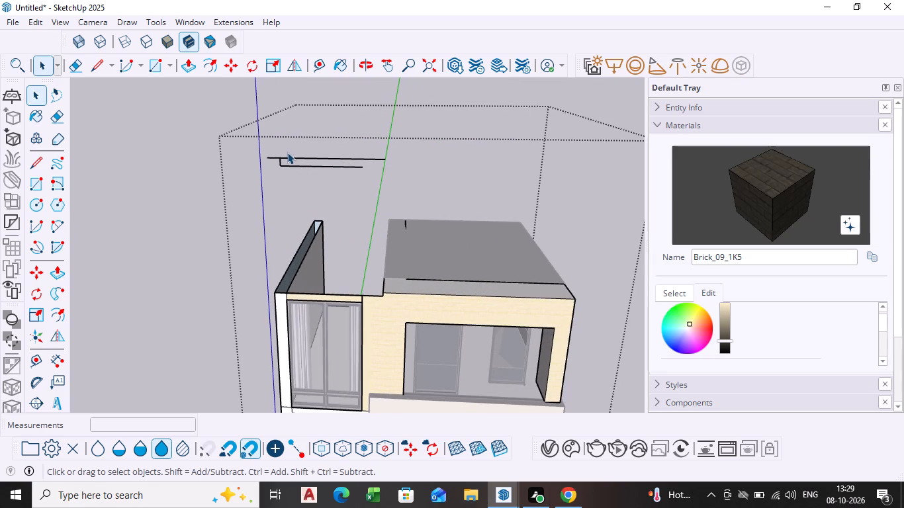
drag(287, 152, 304, 181)
drag(306, 181, 285, 148)
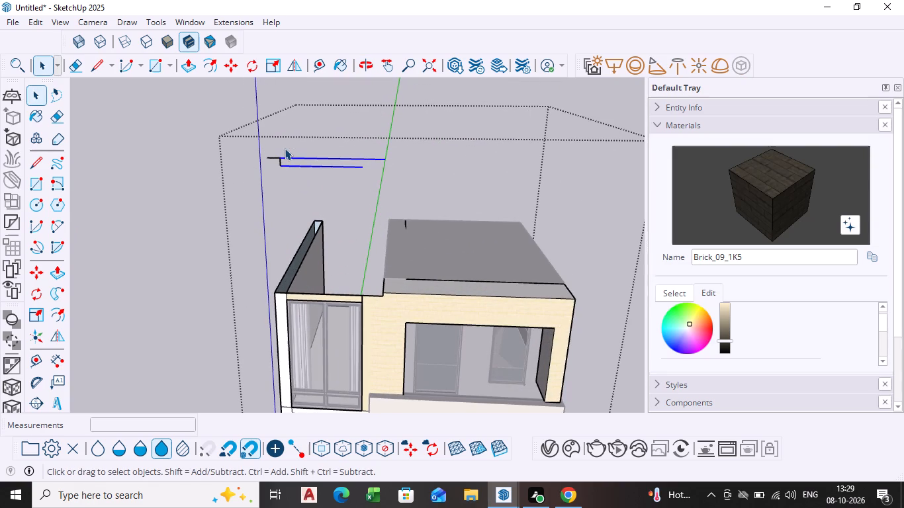
key(Delete)
scroll(280, 153, up, 3)
click(280, 165)
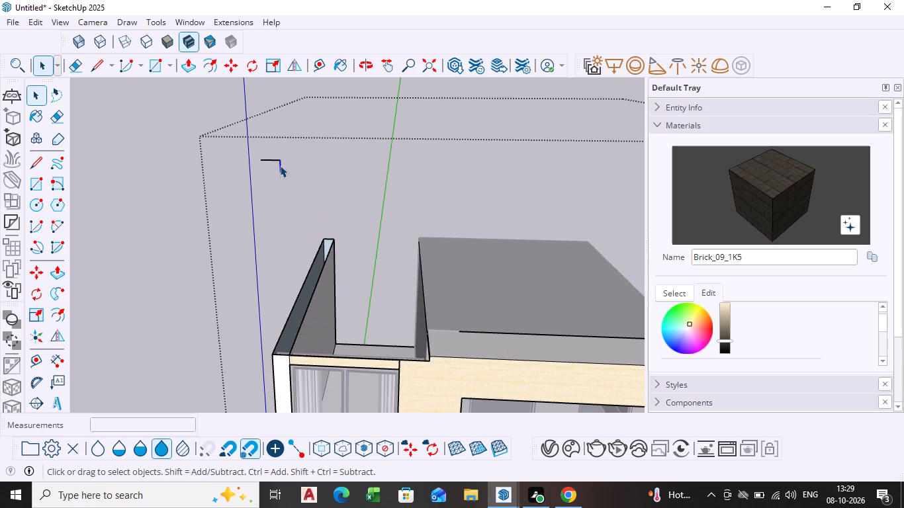
key(Delete)
click(271, 159)
key(Delete)
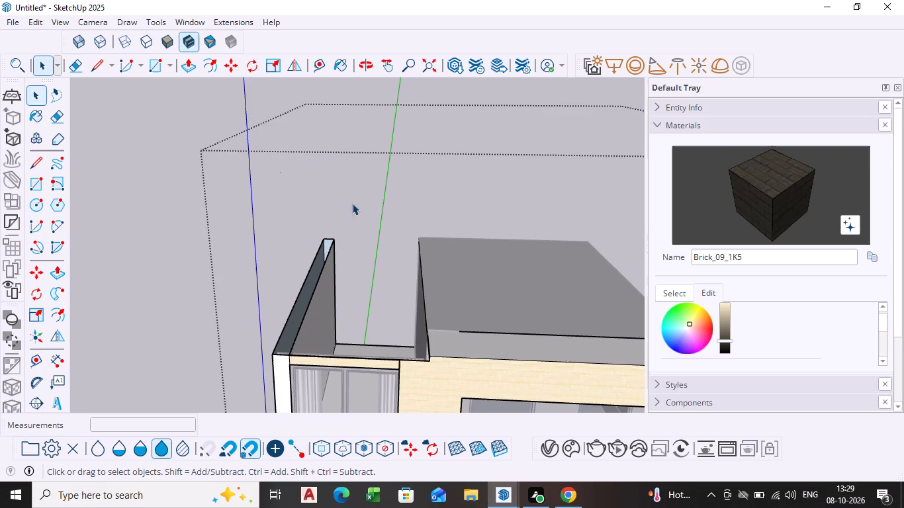
Close the building group.
scroll(443, 232, down, 2)
key(Escape)
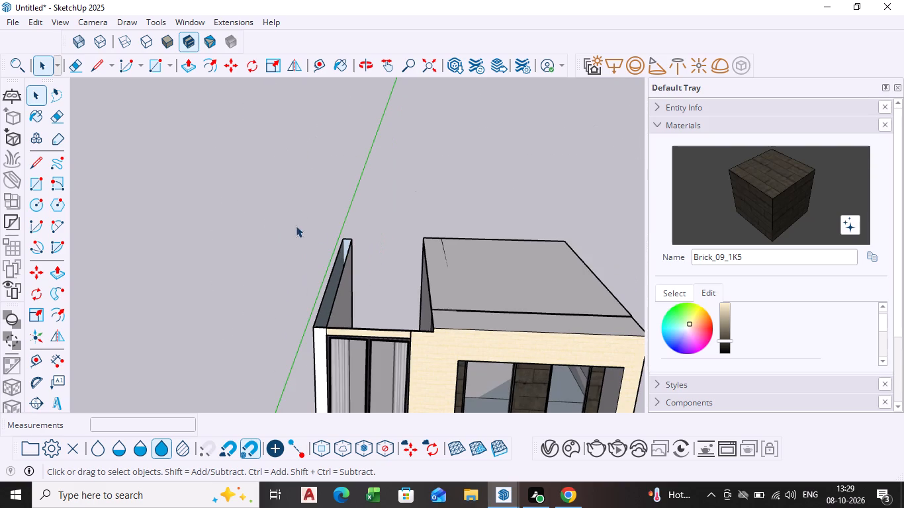
click(252, 211)
Reopen the building group and draw a rectangle about 17' 3" by 7' 2" across the tower's open top as its roof.
scroll(422, 247, down, 3)
middle_drag(421, 253, 285, 331)
scroll(332, 298, up, 3)
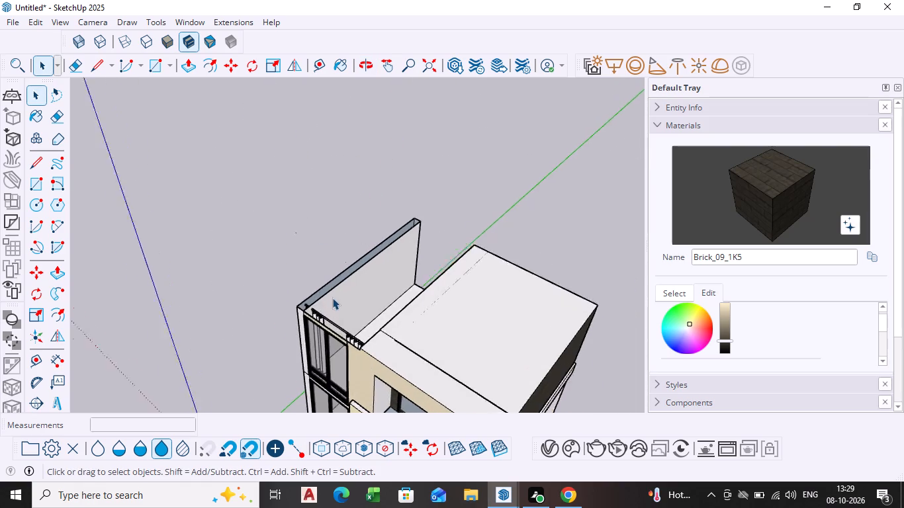
scroll(332, 298, up, 2)
scroll(436, 360, up, 2)
triple_click(347, 274)
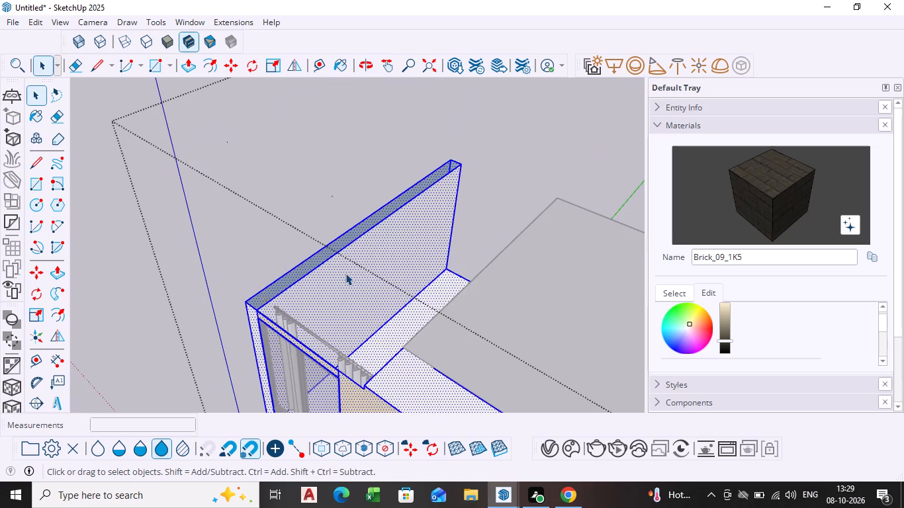
click(345, 273)
click(345, 273)
scroll(376, 289, down, 1)
middle_drag(375, 294, 271, 347)
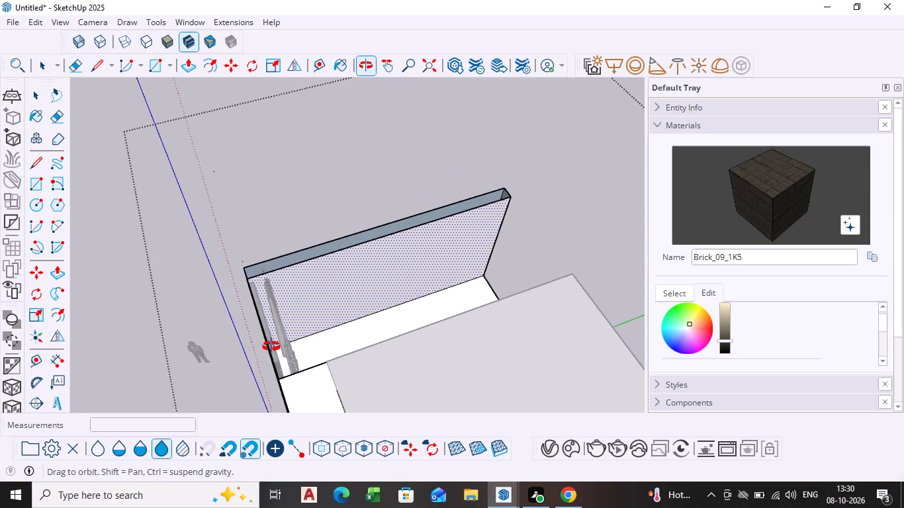
middle_drag(271, 347, 271, 347)
click(39, 194)
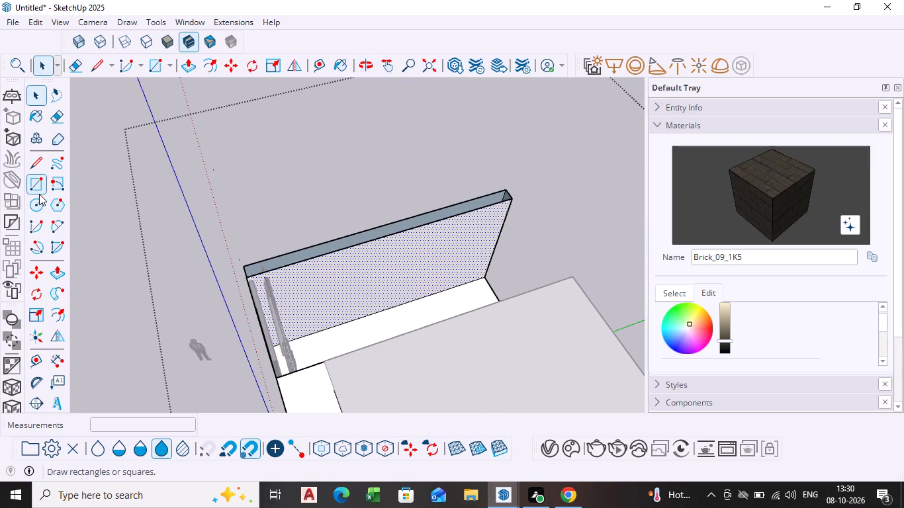
click(245, 268)
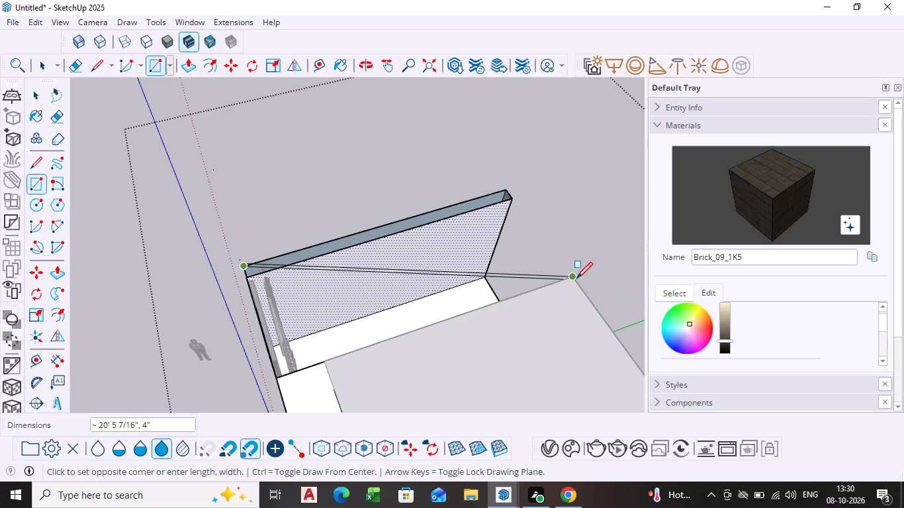
key(Escape)
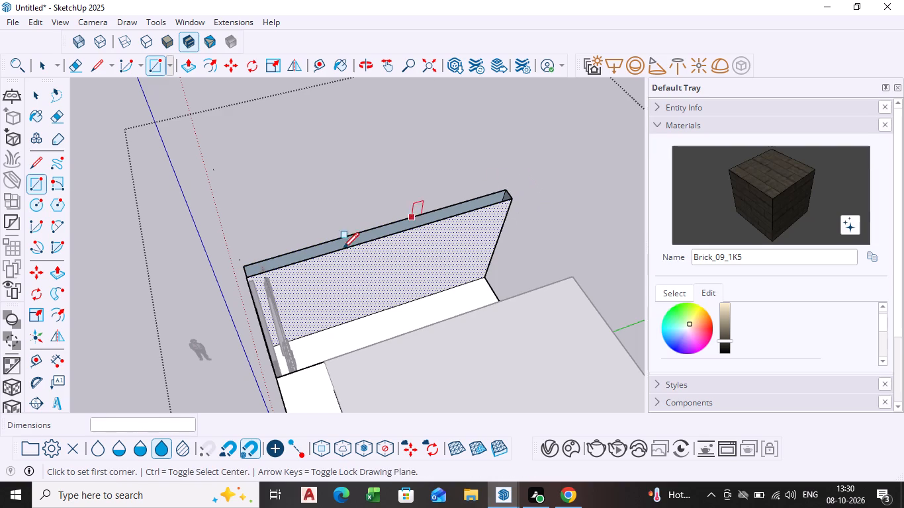
double_click(279, 380)
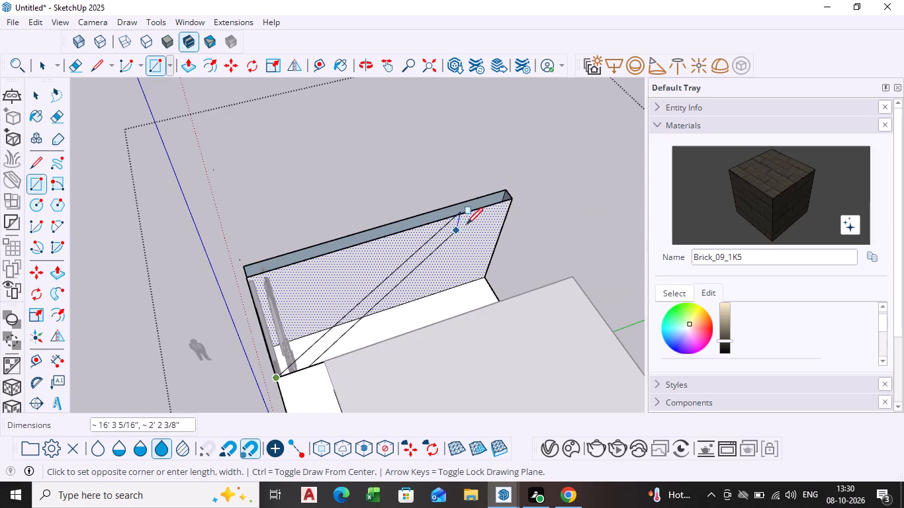
click(492, 206)
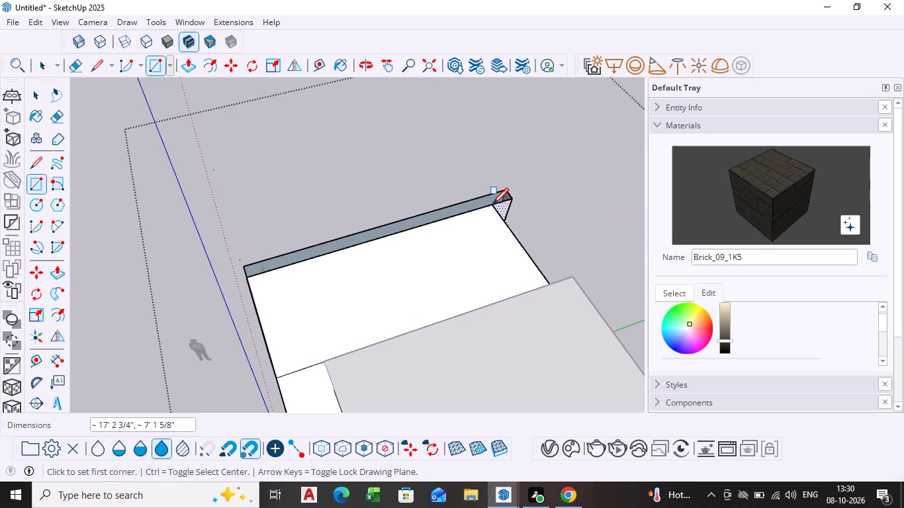
Draw a narrow rectangle closing the open top of the tower's outer side wall.
scroll(455, 298, down, 2)
middle_drag(455, 298, 623, 222)
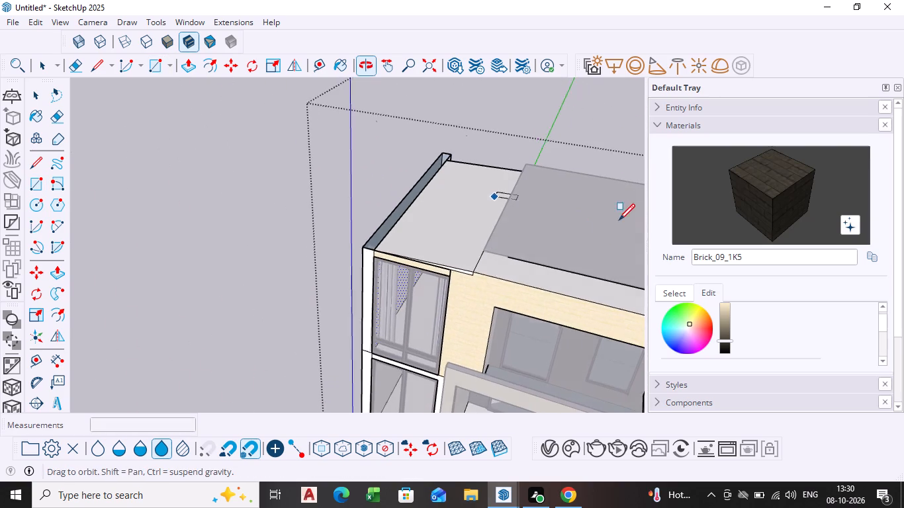
drag(359, 273, 283, 300)
scroll(283, 300, up, 4)
key(space)
scroll(277, 274, up, 5)
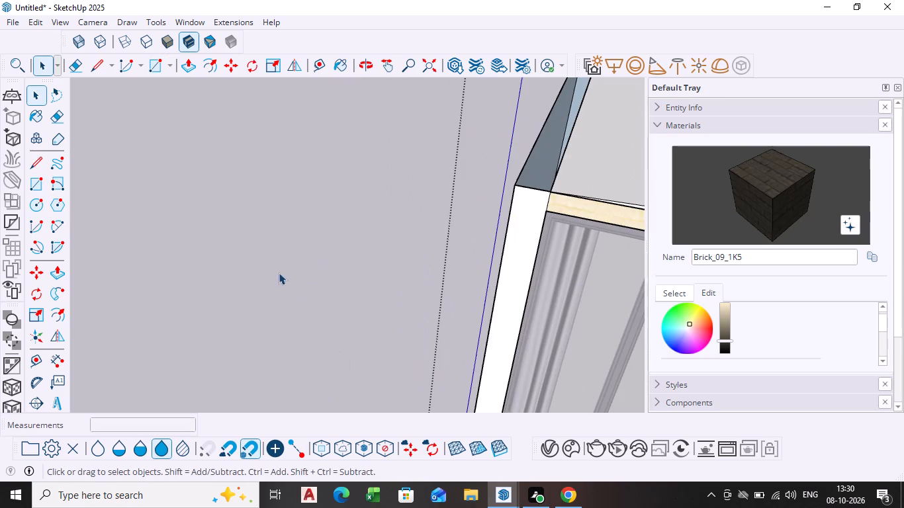
scroll(351, 278, down, 2)
shift+middle_drag(352, 276, 230, 327)
middle_drag(254, 336, 286, 357)
scroll(257, 338, down, 1)
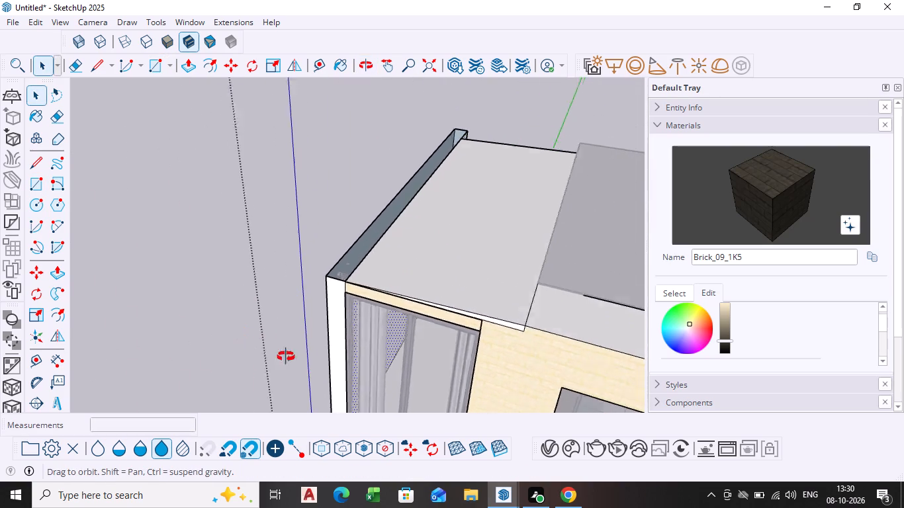
middle_drag(286, 357, 381, 364)
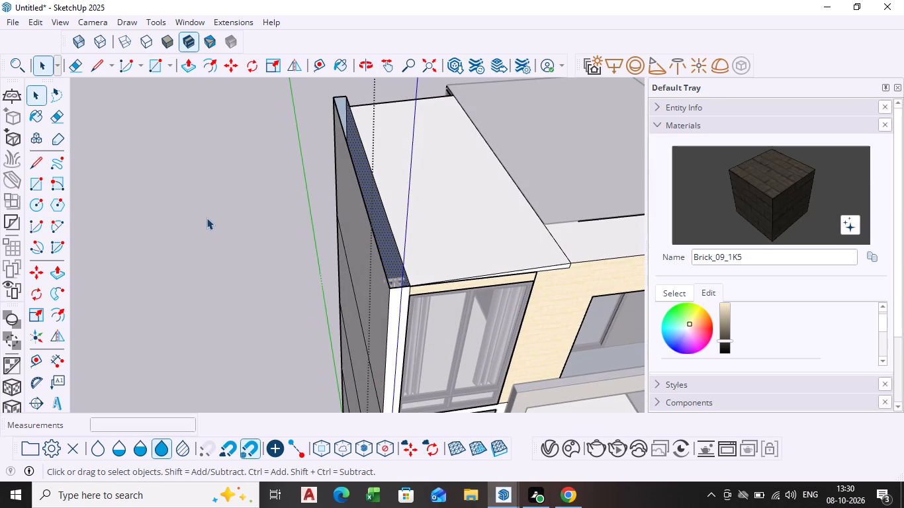
click(42, 177)
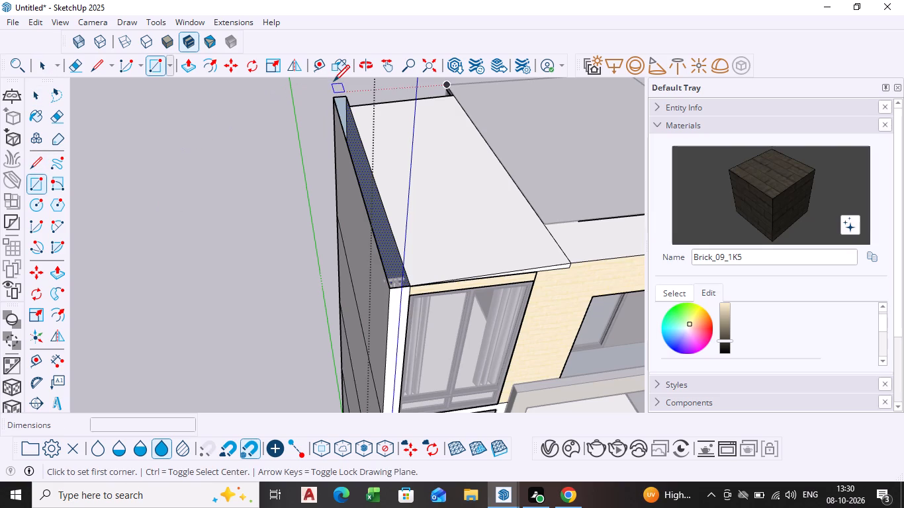
click(334, 94)
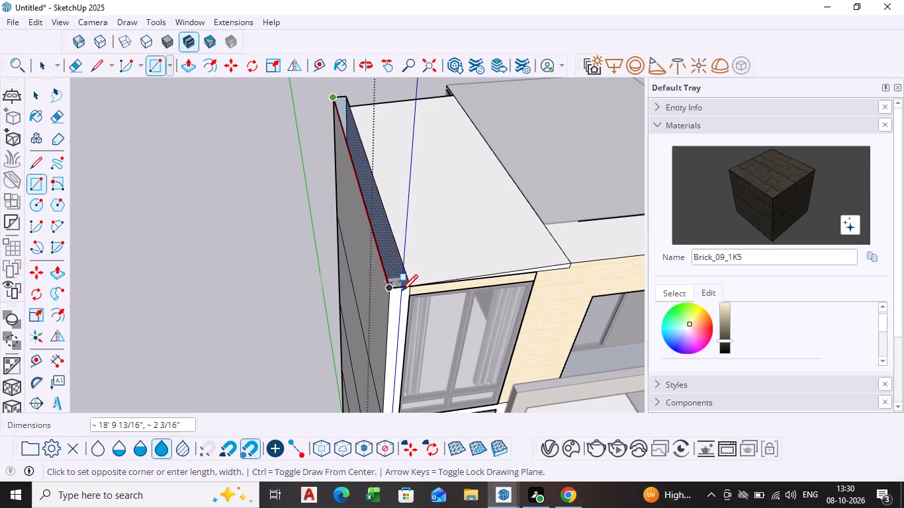
click(412, 285)
Delete the two leftover roof rectangle edges overlapping the cream wall beside the top tower window.
scroll(402, 290, down, 1)
middle_drag(402, 290, 296, 163)
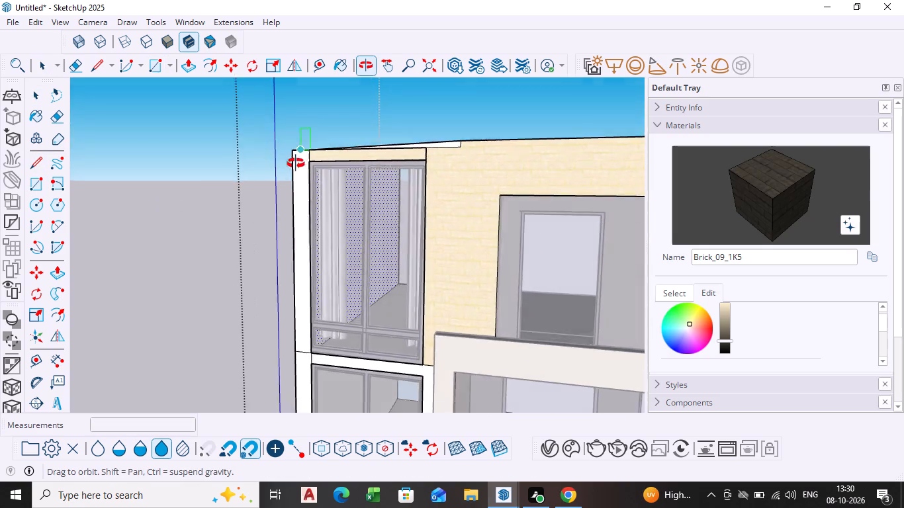
middle_drag(296, 163, 304, 175)
key(space)
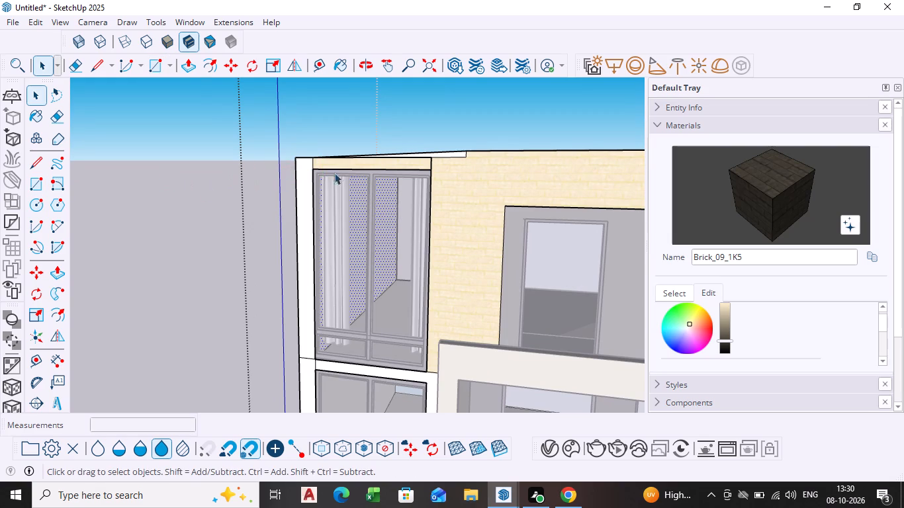
scroll(427, 169, up, 3)
click(451, 155)
key(Home)
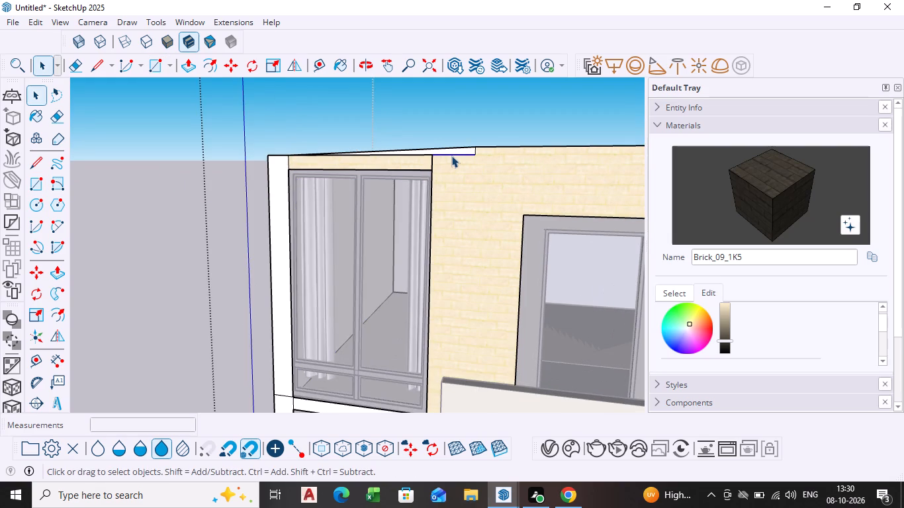
key(Delete)
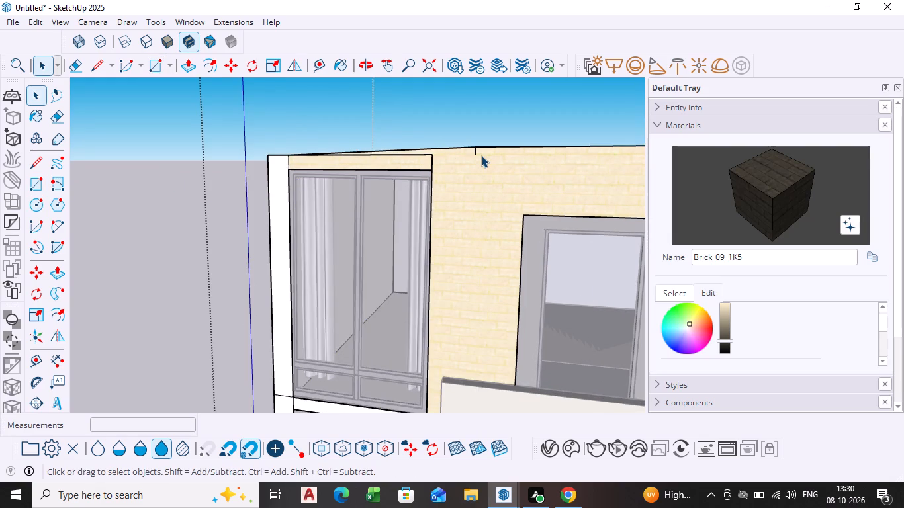
click(476, 152)
key(Delete)
scroll(435, 167, down, 2)
middle_drag(432, 175, 431, 204)
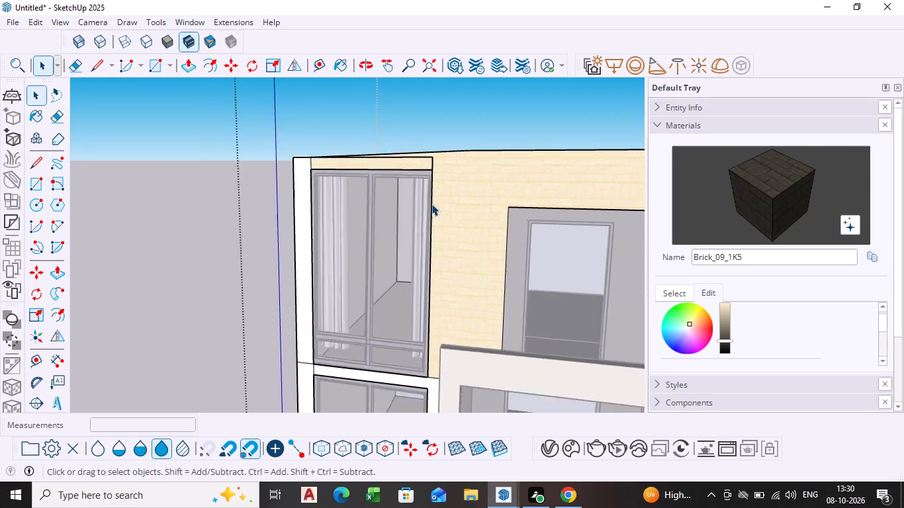
middle_drag(431, 204, 469, 265)
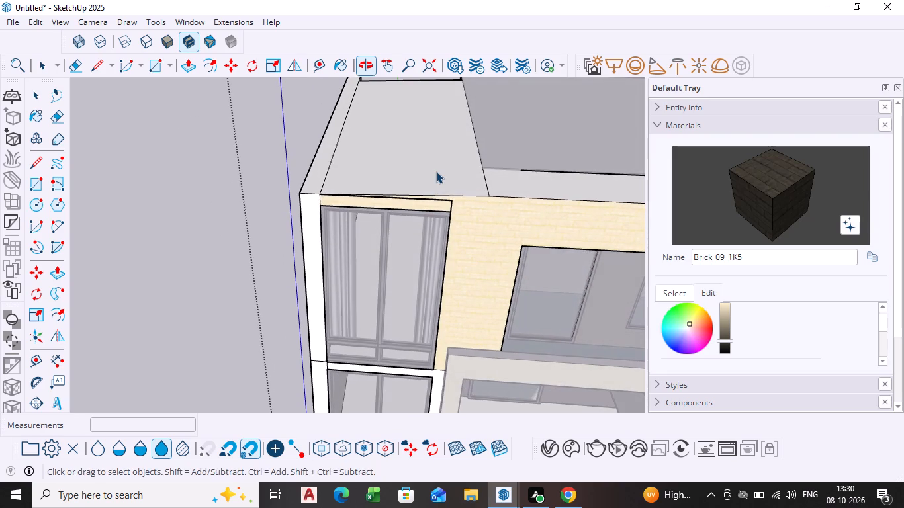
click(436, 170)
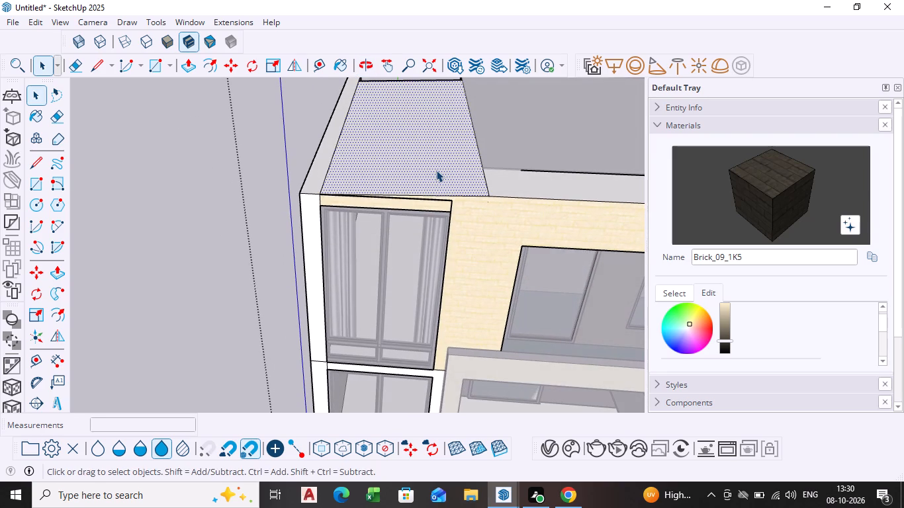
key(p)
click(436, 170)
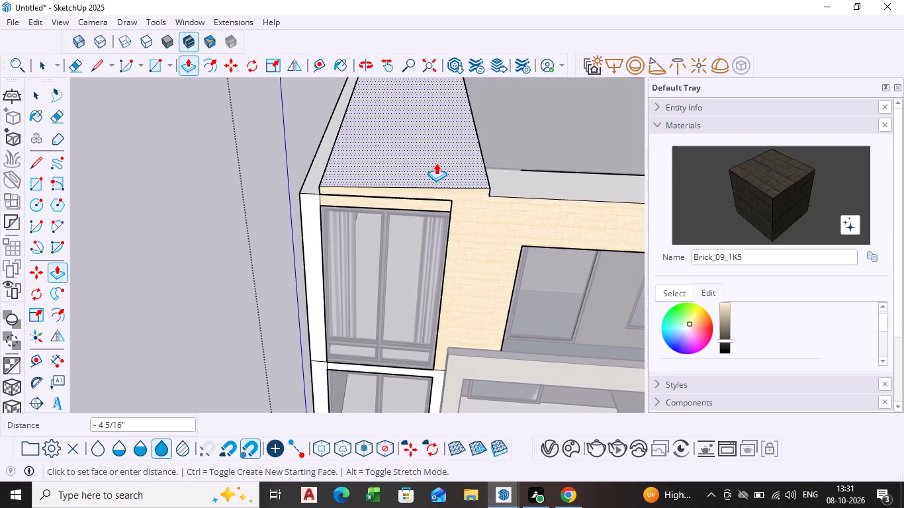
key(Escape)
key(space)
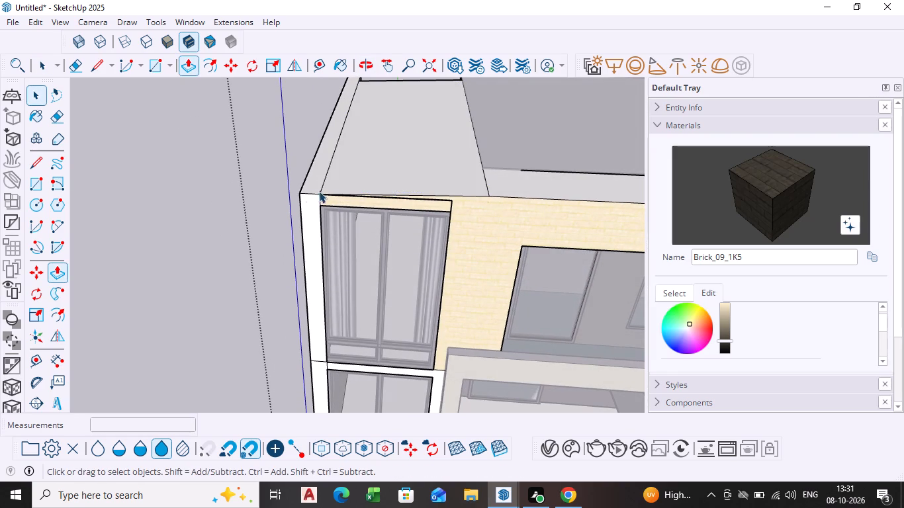
Close the building group and examine the tower's new flat top from the front and above.
click(273, 191)
click(186, 206)
scroll(246, 252, down, 7)
scroll(379, 300, down, 2)
middle_drag(383, 301, 407, 157)
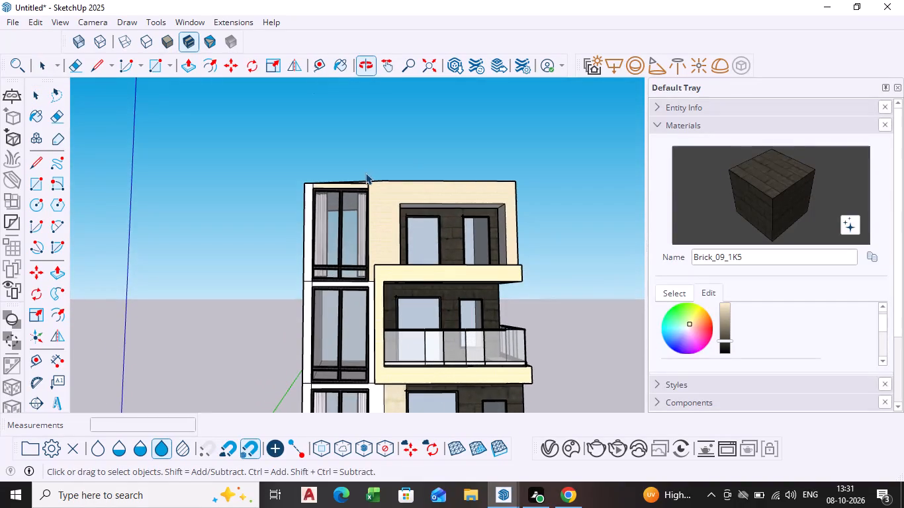
middle_drag(360, 175, 403, 433)
Reopen the building group, Push/Pull the narrow top face of the tower's outer side wall upward above the roof, and close the group.
scroll(352, 321, up, 5)
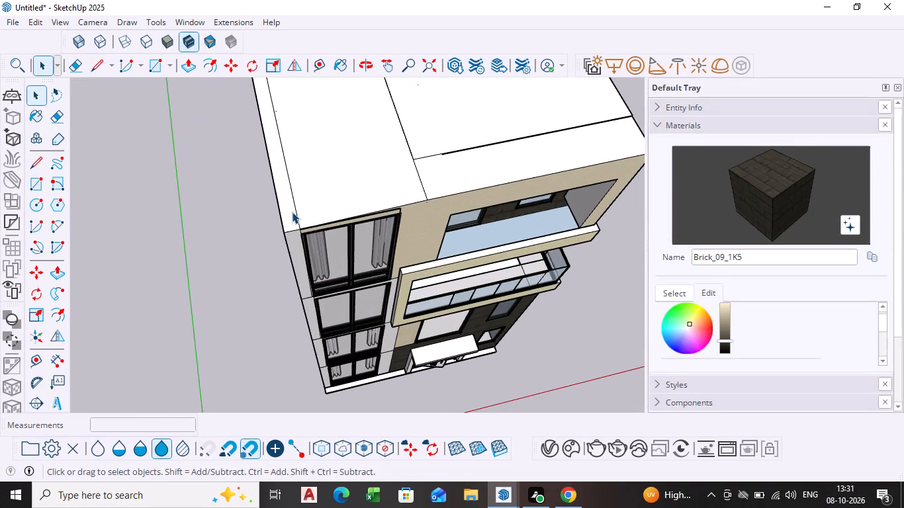
double_click(291, 212)
double_click(291, 212)
click(291, 212)
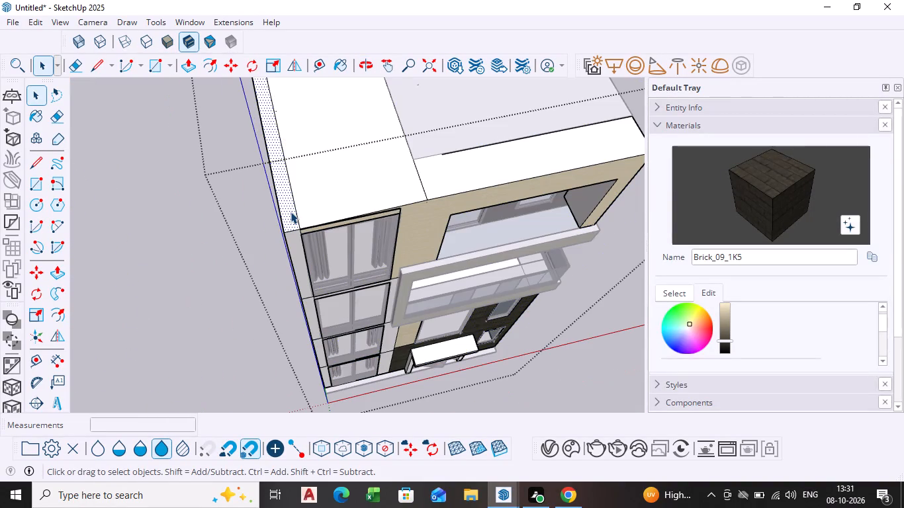
click(291, 212)
key(p)
click(291, 212)
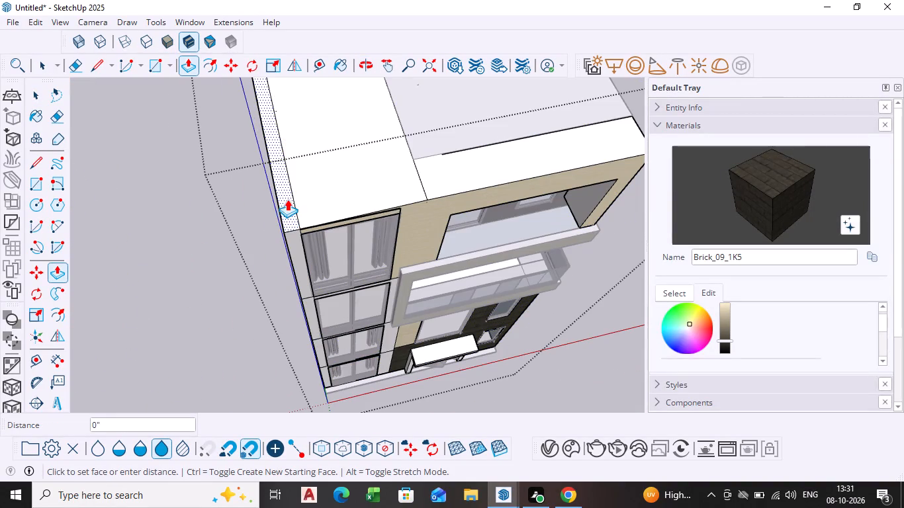
scroll(277, 165, down, 3)
middle_drag(277, 165, 233, 99)
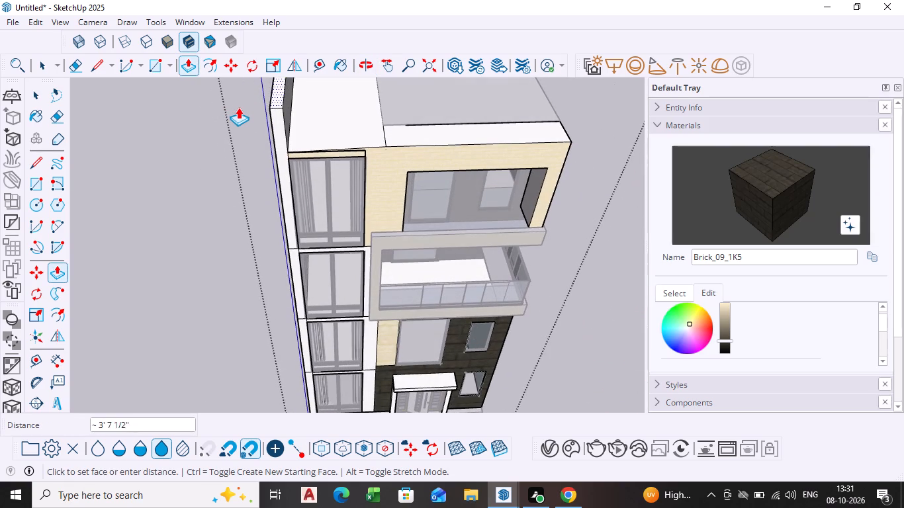
scroll(240, 110, down, 4)
shift+middle_drag(240, 110, 230, 140)
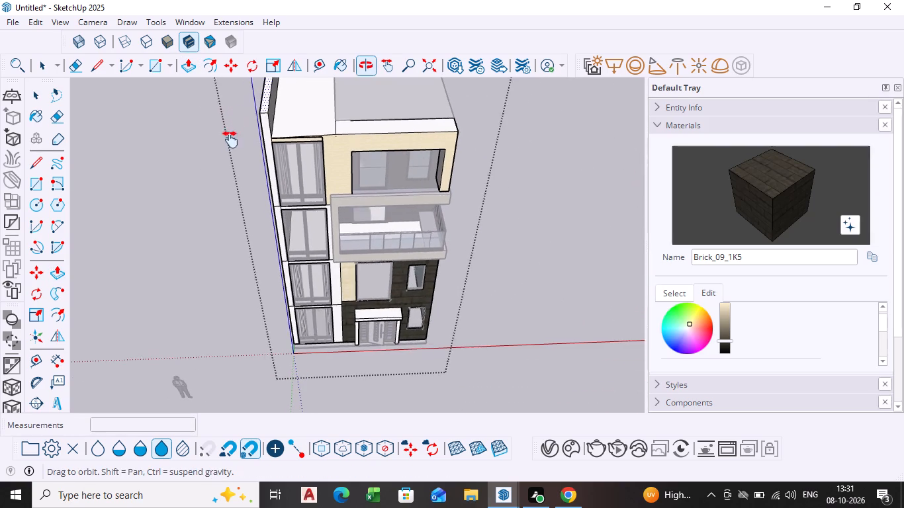
shift+middle_drag(230, 140, 214, 180)
click(216, 163)
key(space)
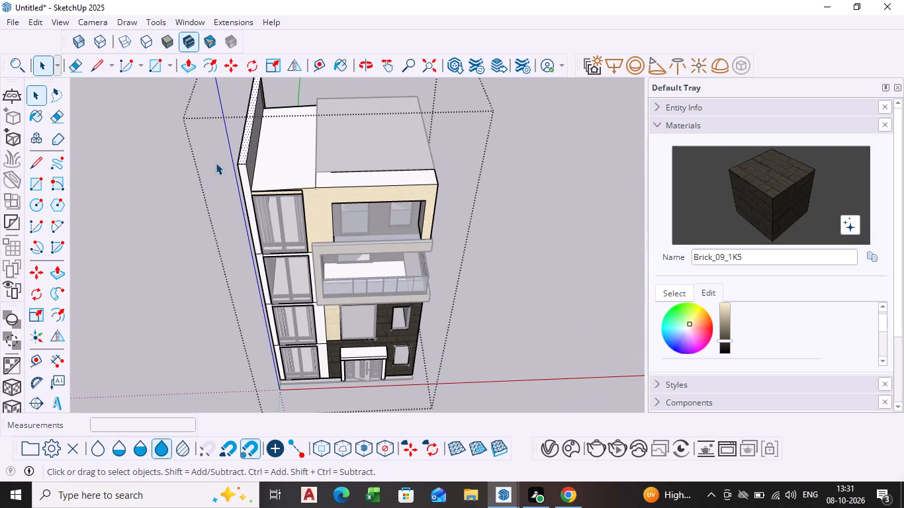
click(504, 280)
Examine the full front elevation, from the entrance up to the tower's raised side wall.
middle_drag(404, 341, 396, 205)
scroll(402, 337, down, 1)
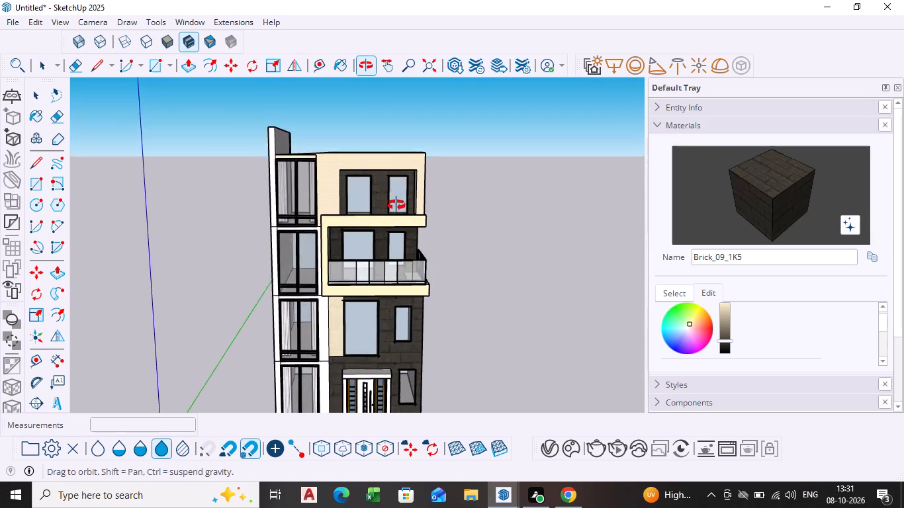
middle_drag(396, 205, 394, 196)
scroll(371, 251, down, 3)
shift+middle_drag(378, 311, 367, 283)
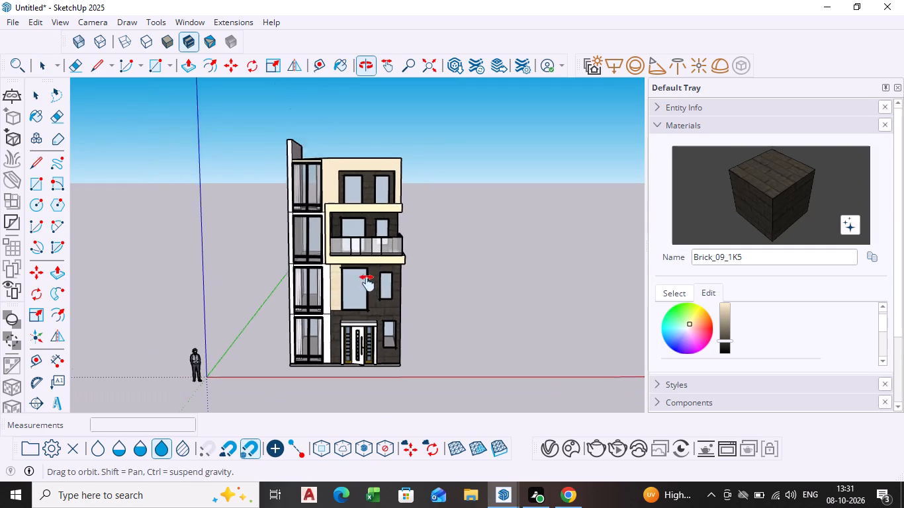
shift+middle_drag(367, 283, 367, 282)
scroll(338, 298, up, 5)
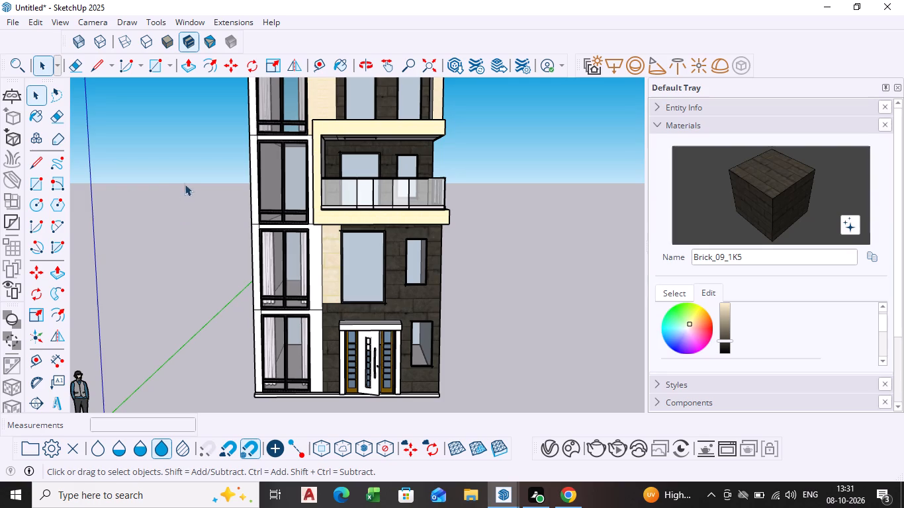
scroll(307, 236, down, 1)
shift+middle_drag(307, 236, 295, 278)
shift+scroll(307, 236, down, 1)
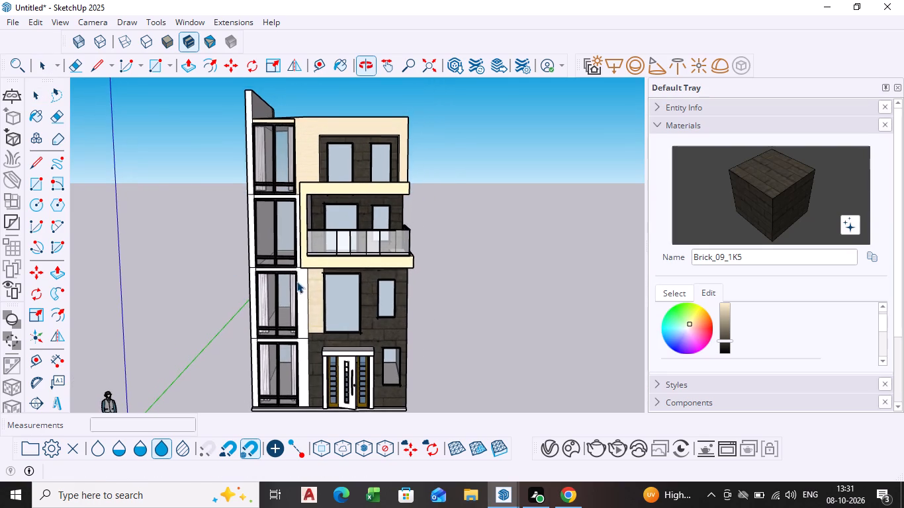
Open the building group and Push/Pull the L-shaped edge face of the top-floor roof upward about 2' as a parapet.
scroll(310, 300, up, 1)
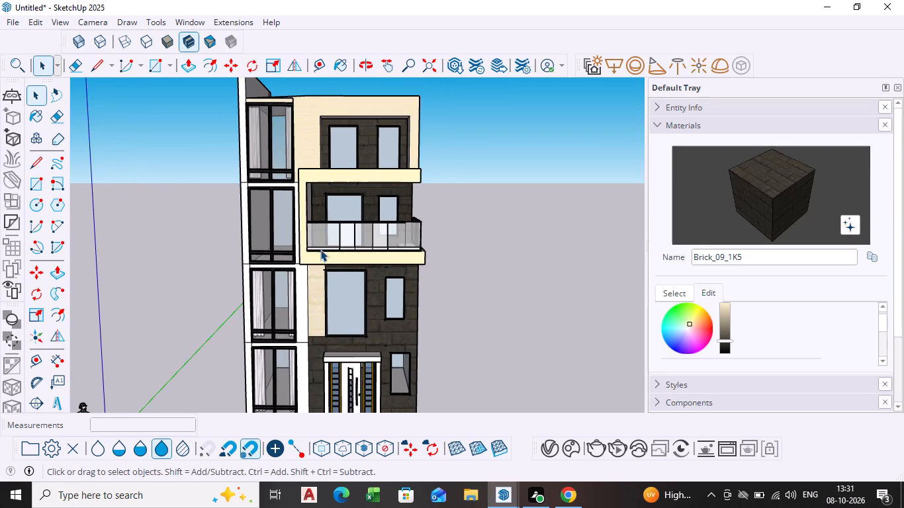
middle_drag(320, 249, 359, 339)
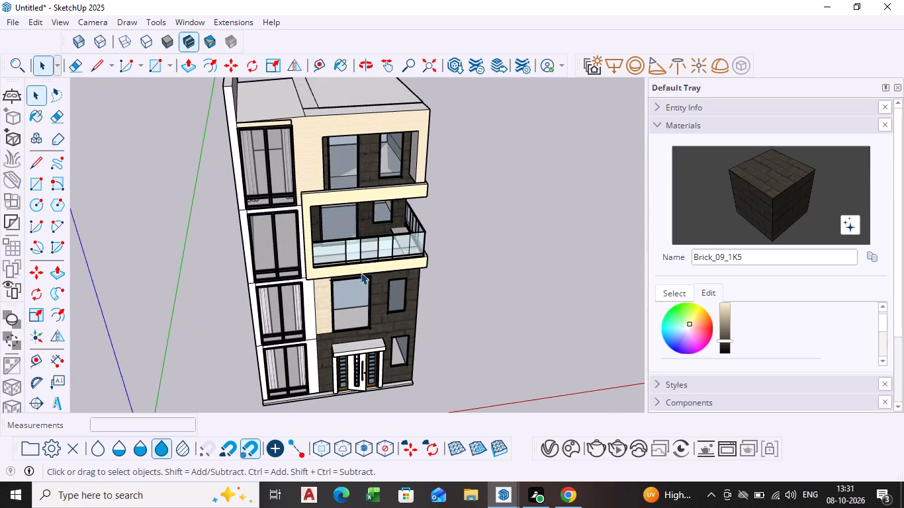
scroll(361, 268, up, 1)
shift+middle_drag(353, 249, 329, 329)
middle_drag(326, 177, 312, 247)
scroll(306, 209, up, 3)
click(306, 209)
triple_click(306, 209)
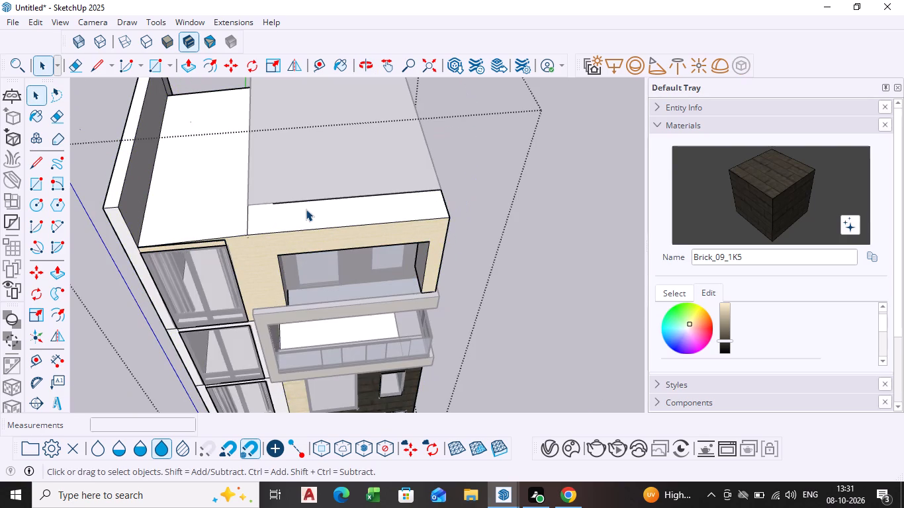
key(p)
click(306, 209)
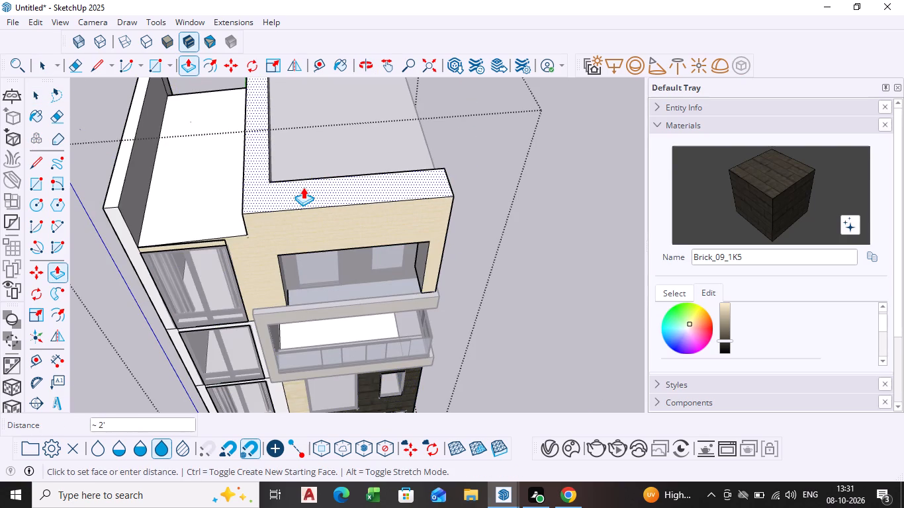
click(303, 187)
middle_drag(298, 238, 280, 180)
scroll(296, 239, down, 1)
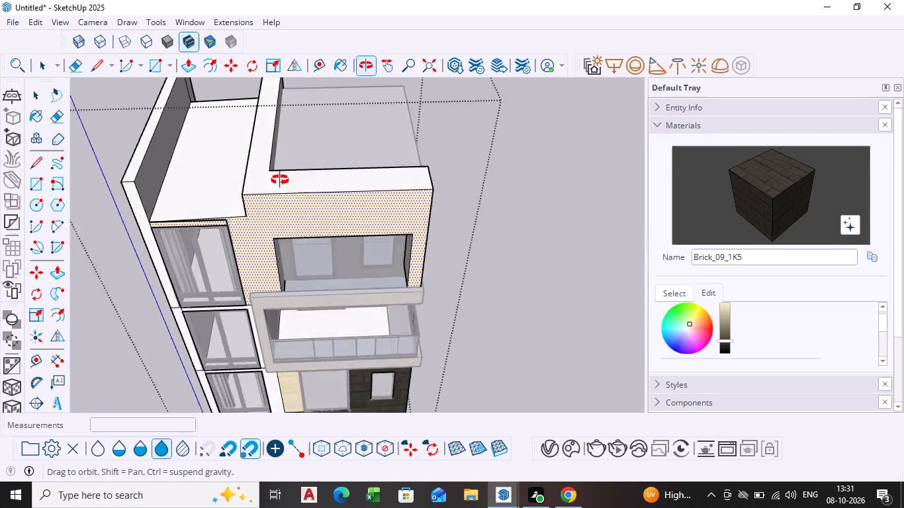
middle_drag(280, 180, 296, 114)
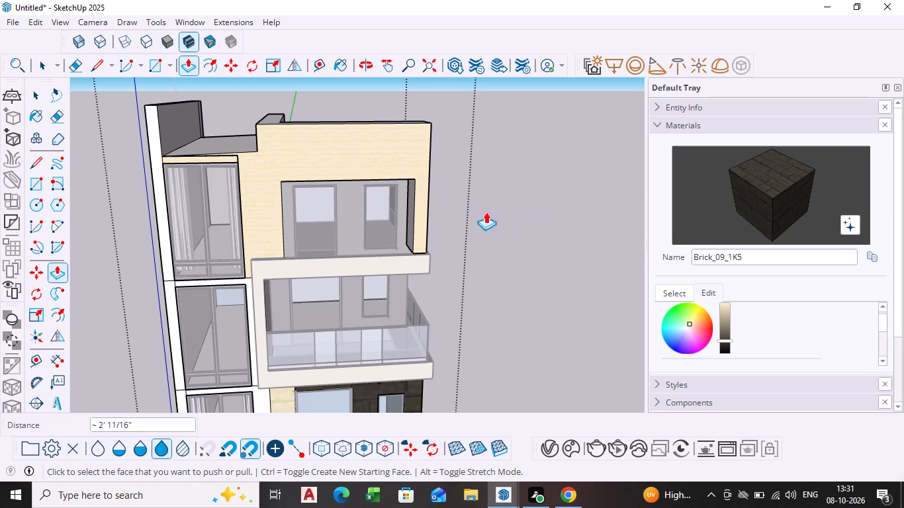
Push/Pull the underside of the top-floor recess upward about 1' 1" to heighten the opening, and close the group.
middle_drag(383, 220, 369, 163)
scroll(336, 167, up, 9)
middle_drag(333, 157, 331, 136)
scroll(324, 153, up, 4)
key(space)
click(316, 166)
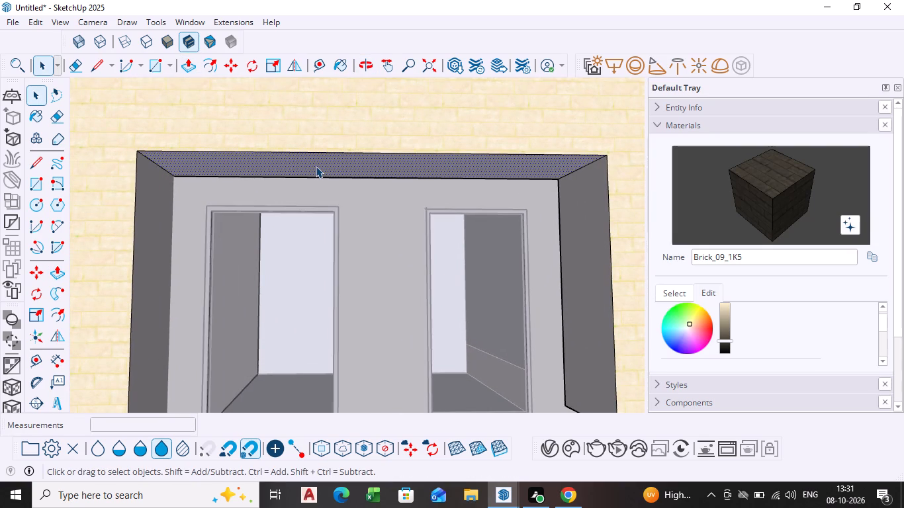
key(p)
click(316, 166)
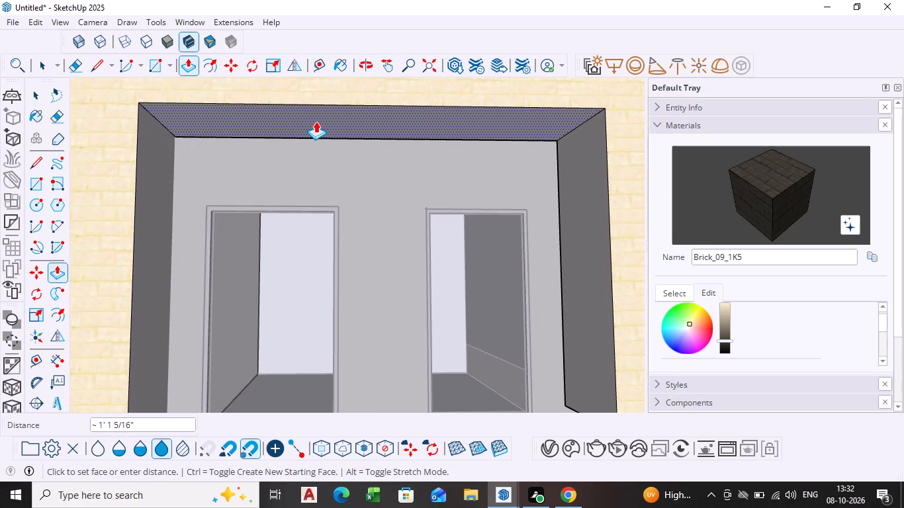
click(316, 120)
scroll(315, 140, down, 9)
middle_drag(311, 190, 320, 234)
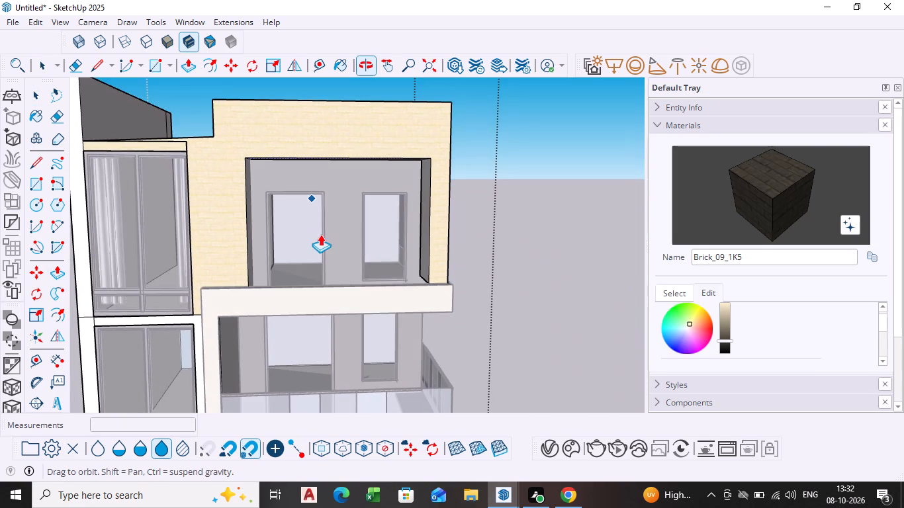
key(space)
click(579, 261)
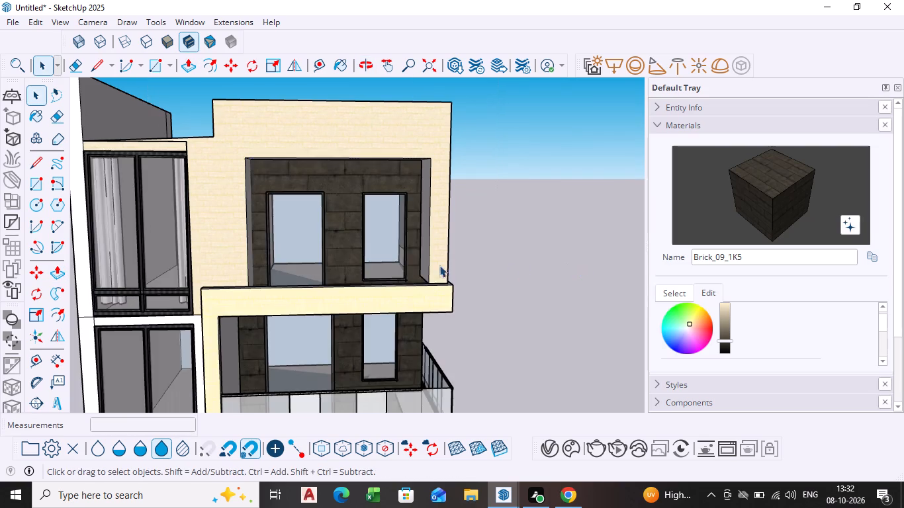
Reopen the building group and divide the parapet's tower-side face with a vertical line about 2' 11/16" long near its front corner.
scroll(406, 265, down, 5)
middle_drag(354, 267, 355, 251)
scroll(273, 190, up, 3)
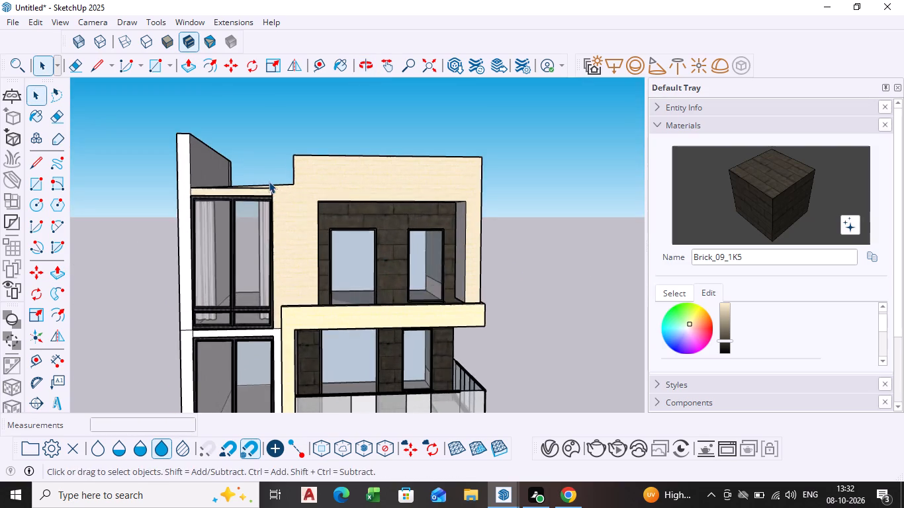
middle_drag(269, 181, 424, 301)
scroll(365, 261, up, 4)
middle_drag(359, 257, 353, 260)
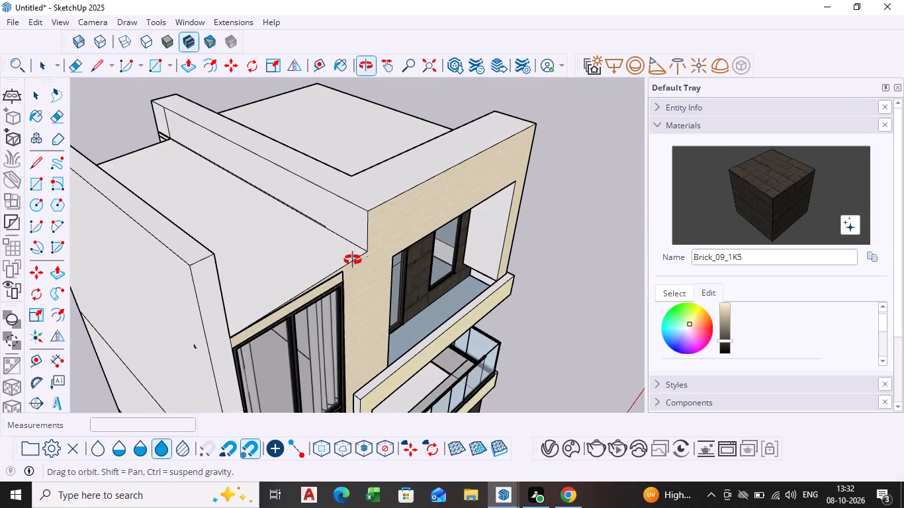
middle_drag(353, 260, 357, 264)
scroll(341, 248, up, 8)
triple_click(360, 211)
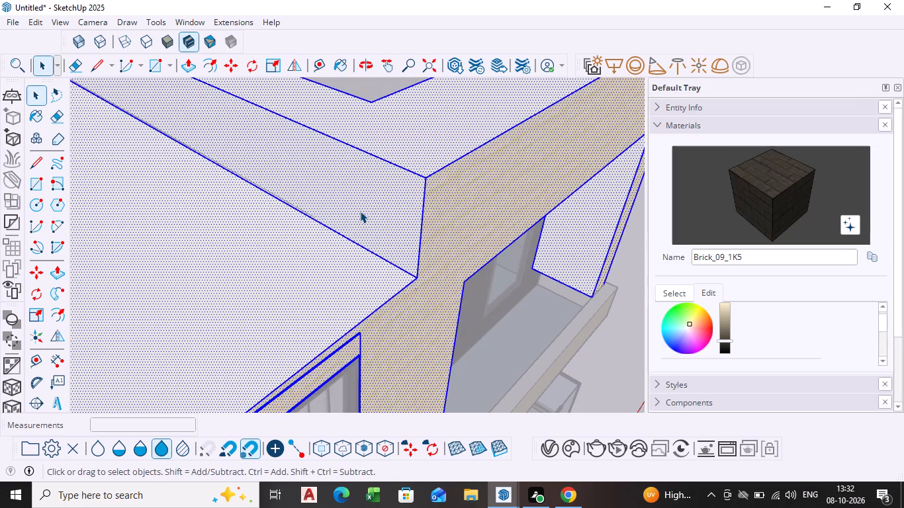
triple_click(360, 211)
click(360, 211)
click(363, 207)
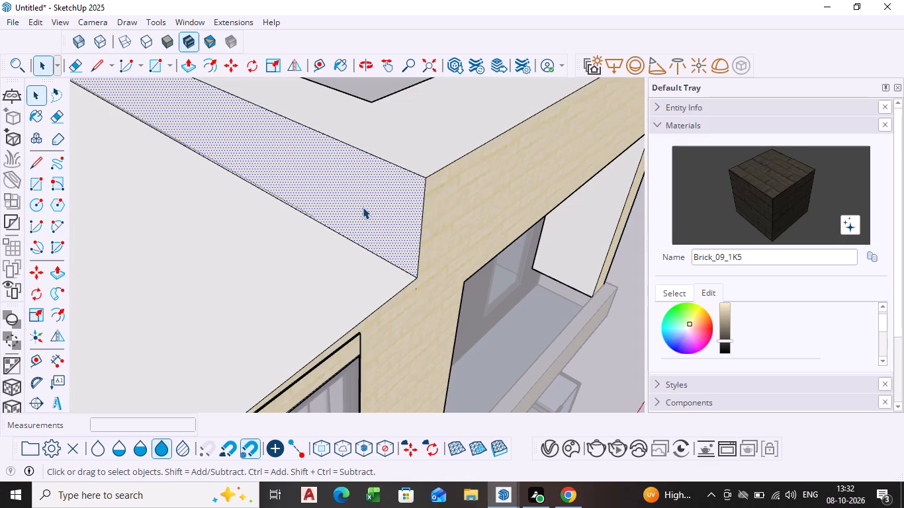
key(l)
click(341, 238)
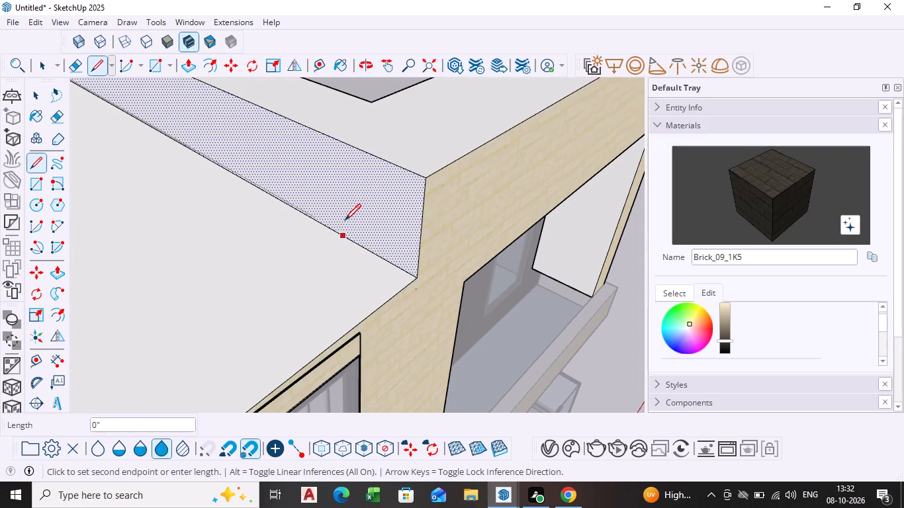
click(345, 140)
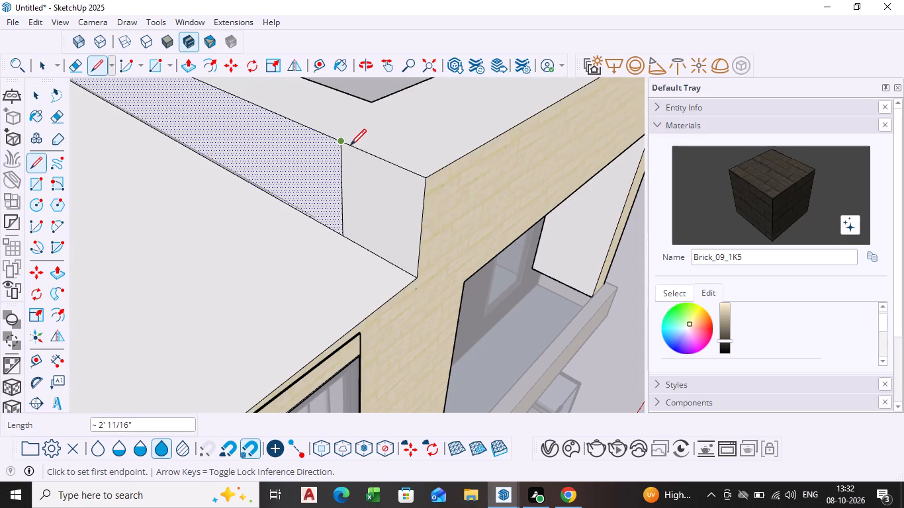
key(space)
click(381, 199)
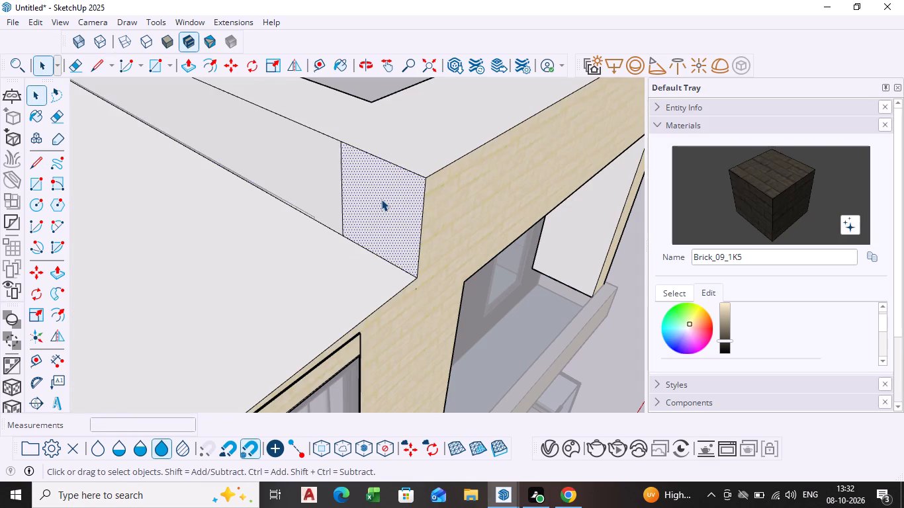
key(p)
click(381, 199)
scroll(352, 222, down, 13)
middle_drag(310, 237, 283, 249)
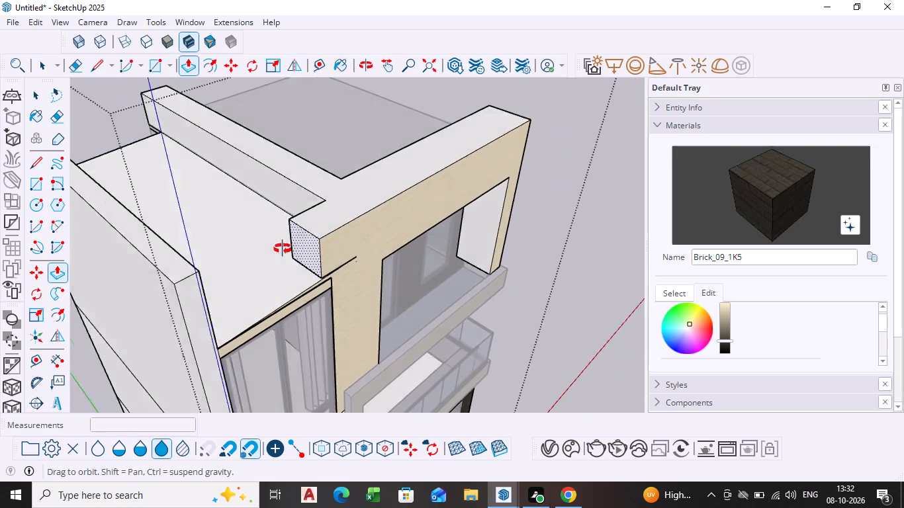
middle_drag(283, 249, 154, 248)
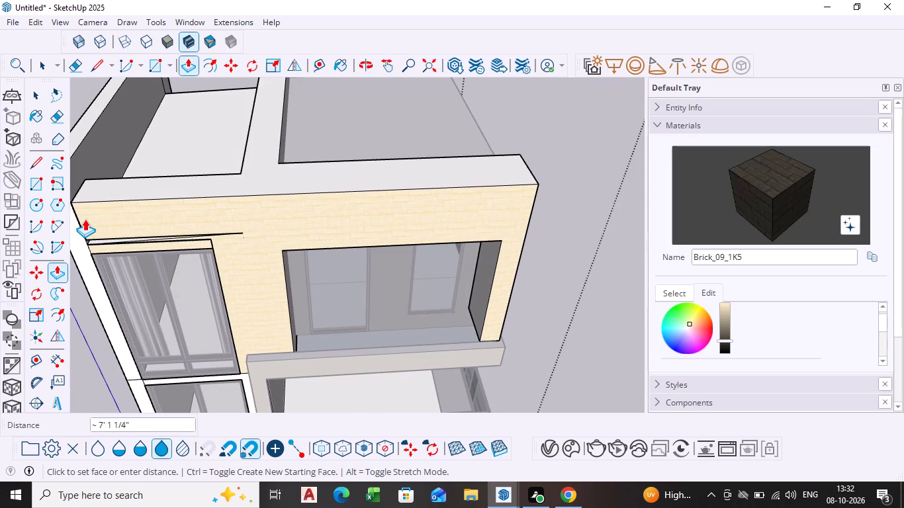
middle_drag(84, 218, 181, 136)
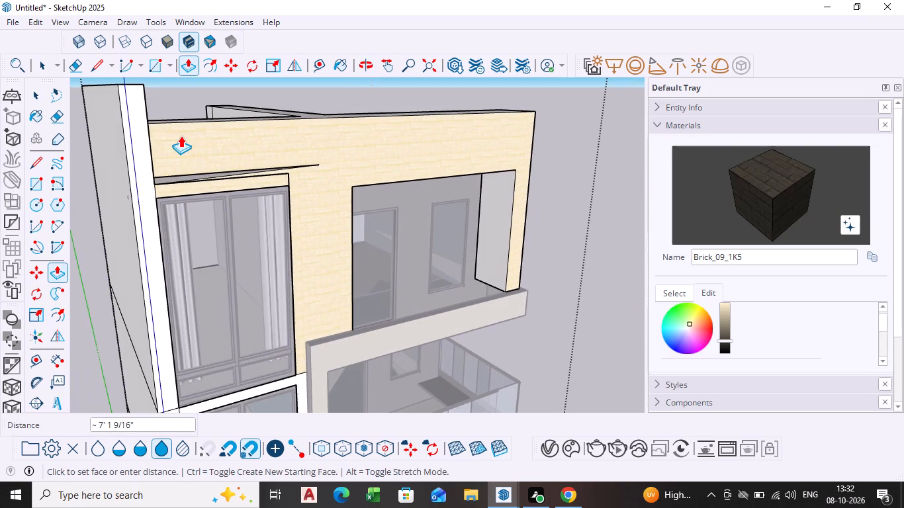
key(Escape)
Examine the parapet and the tower's roofline from above and from the front.
scroll(220, 178, down, 1)
middle_drag(220, 178, 206, 232)
scroll(206, 232, up, 5)
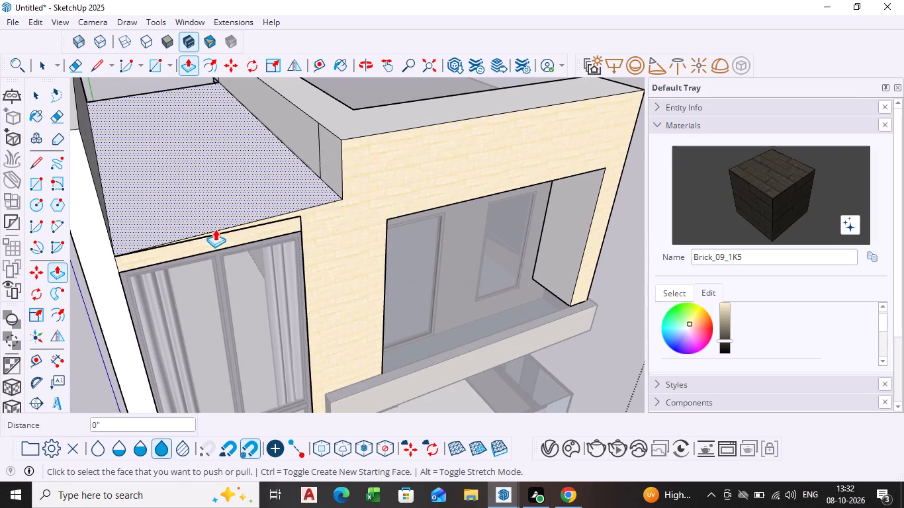
key(space)
scroll(275, 252, down, 8)
middle_drag(281, 271, 216, 146)
scroll(269, 183, down, 2)
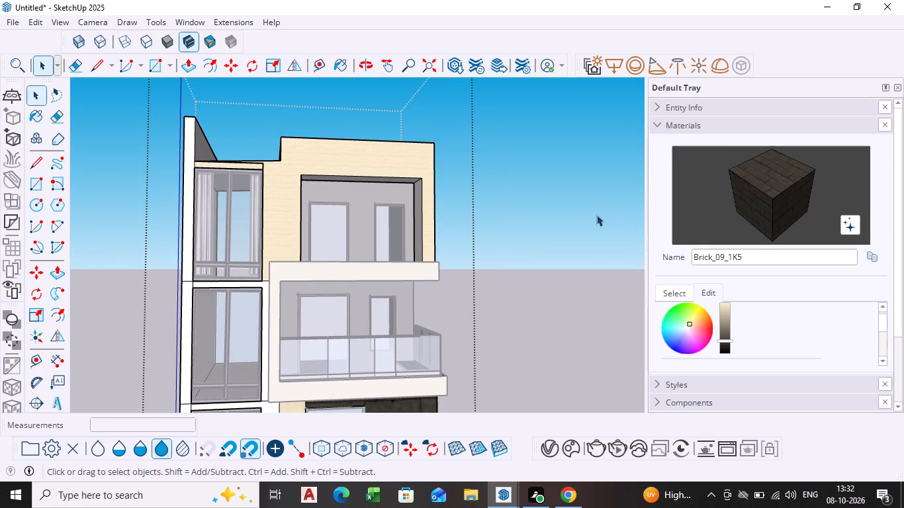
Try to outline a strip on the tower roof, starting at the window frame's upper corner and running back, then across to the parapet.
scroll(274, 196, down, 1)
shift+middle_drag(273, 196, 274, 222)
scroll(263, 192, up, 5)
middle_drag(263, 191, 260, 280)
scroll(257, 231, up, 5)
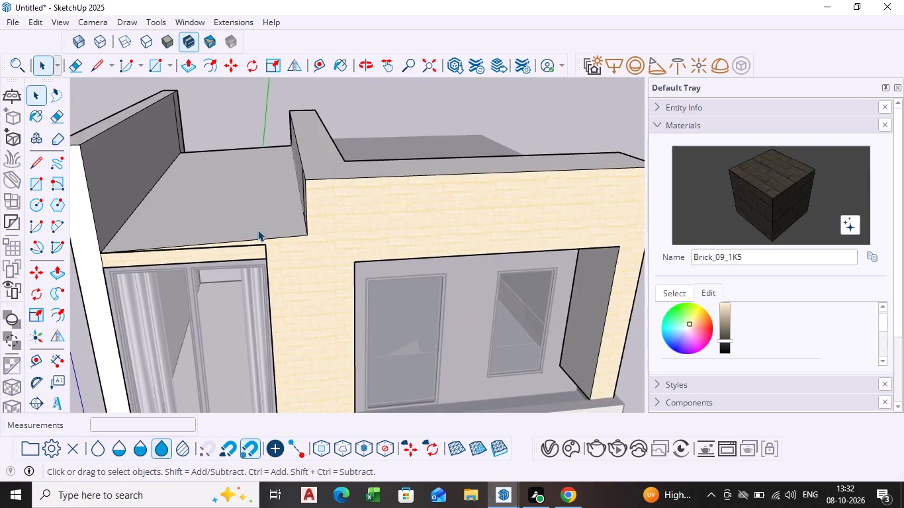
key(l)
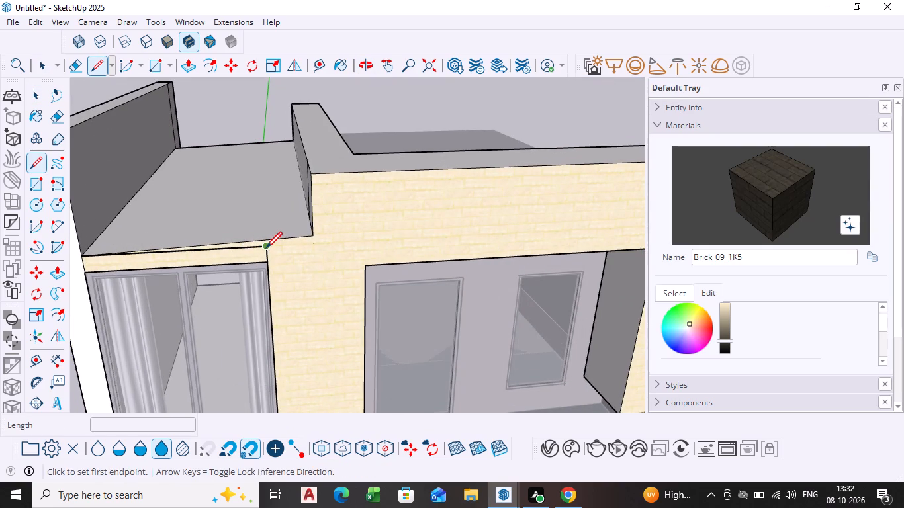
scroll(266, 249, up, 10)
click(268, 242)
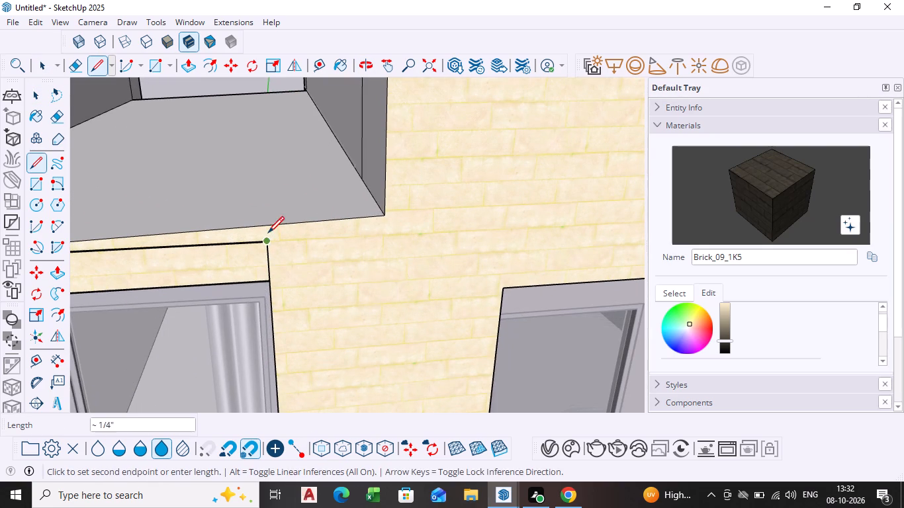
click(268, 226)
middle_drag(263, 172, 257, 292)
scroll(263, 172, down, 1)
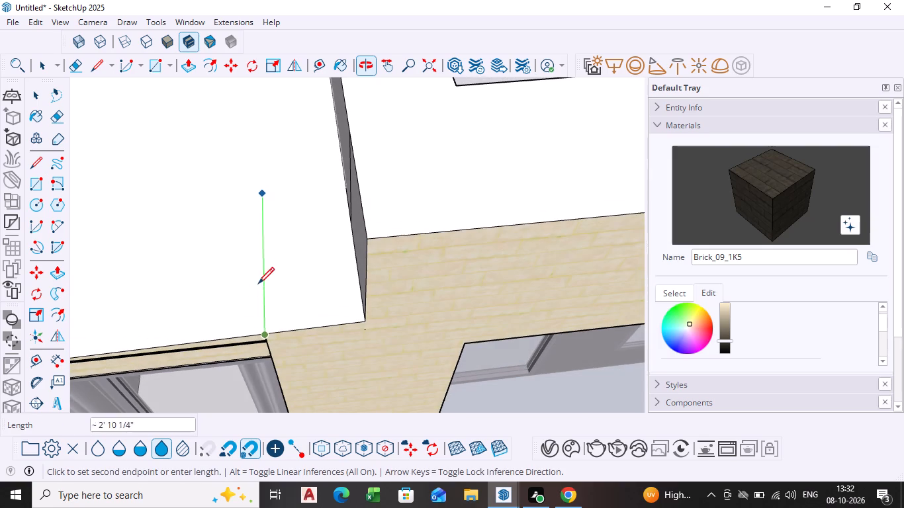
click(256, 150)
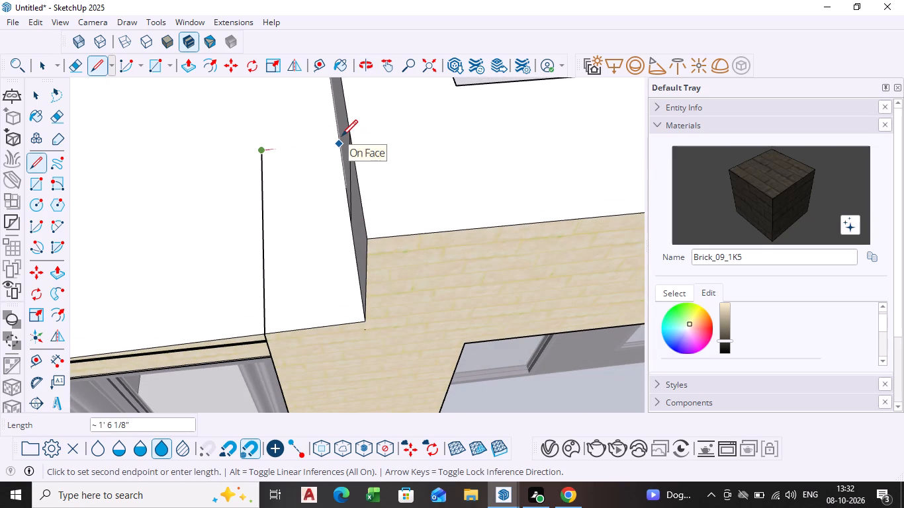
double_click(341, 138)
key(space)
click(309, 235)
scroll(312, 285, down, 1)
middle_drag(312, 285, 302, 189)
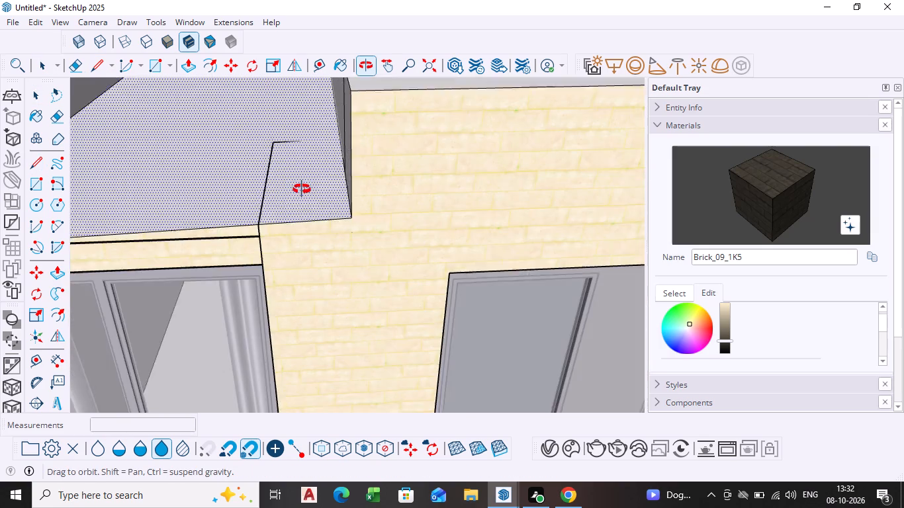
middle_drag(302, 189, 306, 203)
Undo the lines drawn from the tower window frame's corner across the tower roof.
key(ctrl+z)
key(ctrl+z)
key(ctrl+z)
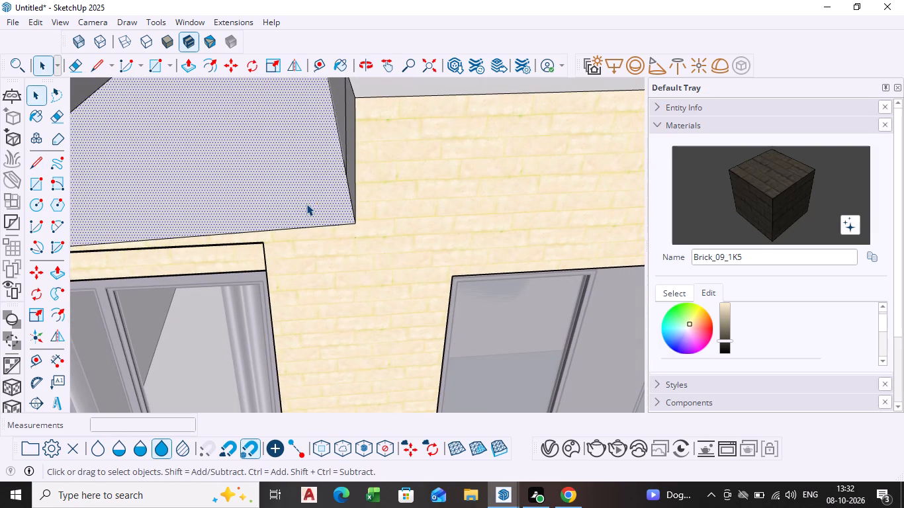
Draw a line about 2 9/16" long from the tower window frame's upper corner to the roof edge, splitting off the narrow cream strip.
triple_click(296, 269)
triple_click(296, 269)
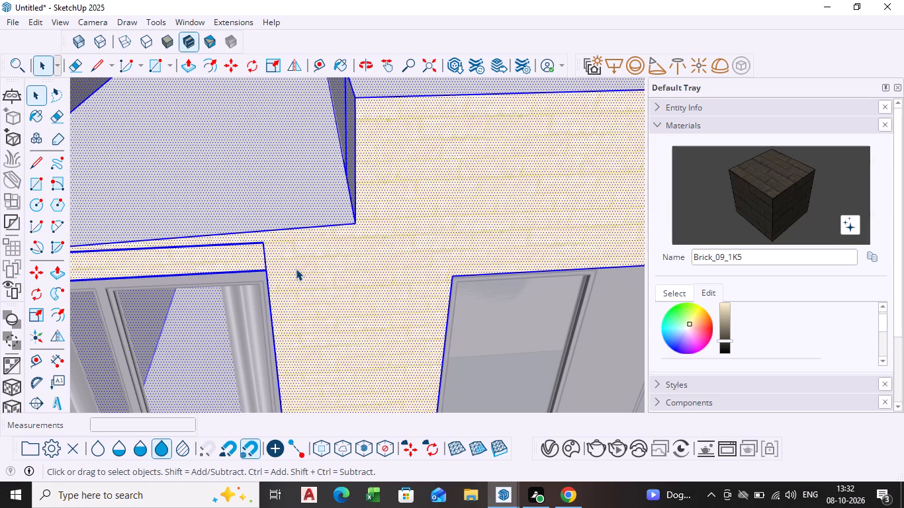
click(295, 253)
scroll(273, 245, up, 6)
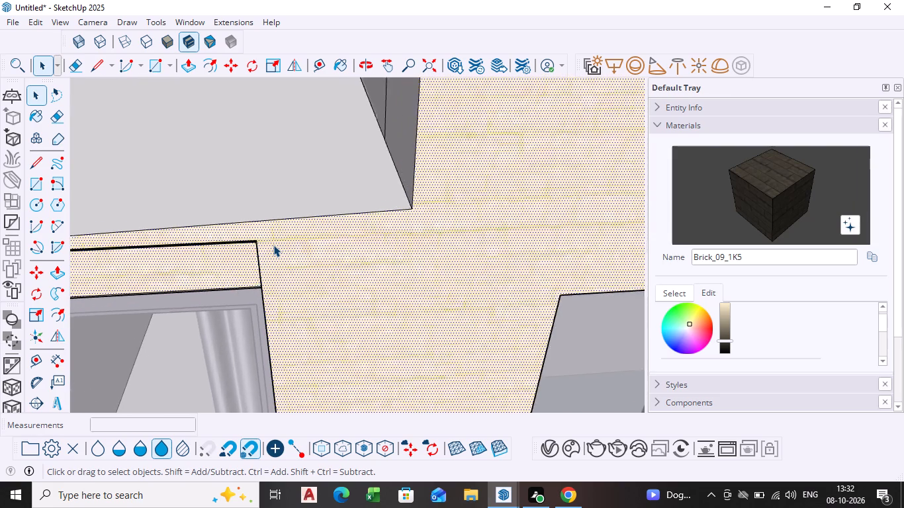
scroll(273, 245, up, 1)
key(l)
click(255, 240)
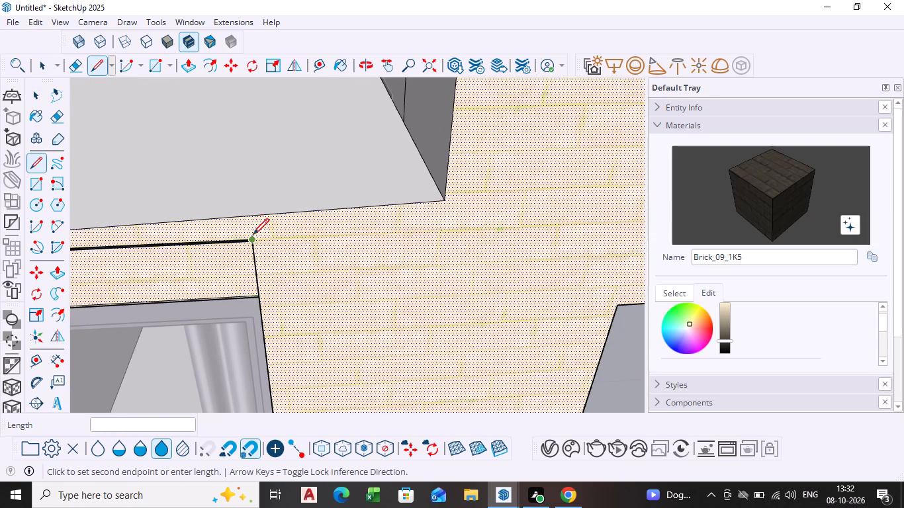
click(248, 215)
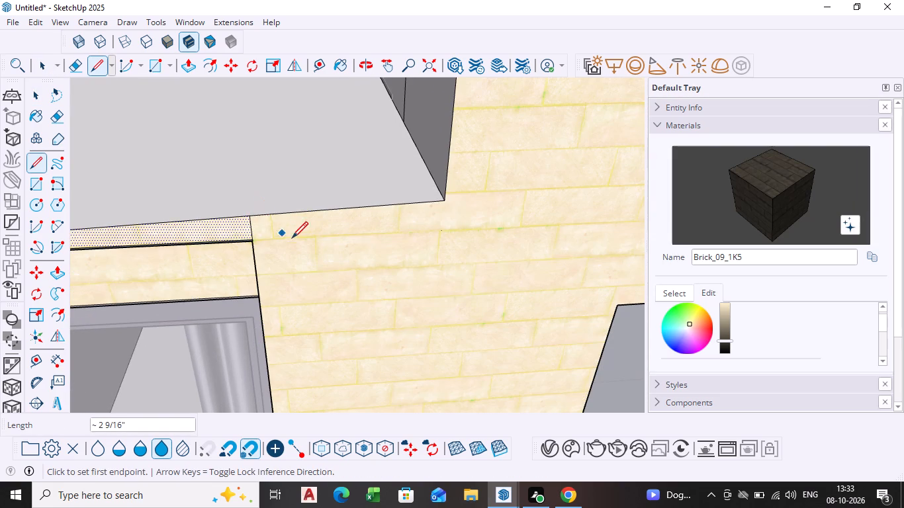
key(space)
scroll(314, 286, down, 1)
middle_drag(312, 275, 304, 216)
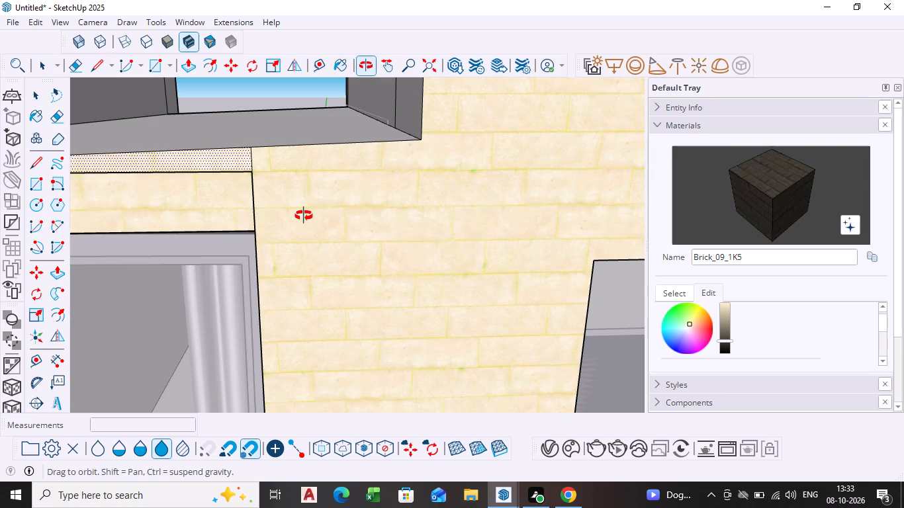
middle_drag(304, 216, 304, 216)
scroll(306, 156, down, 1)
middle_drag(306, 156, 310, 271)
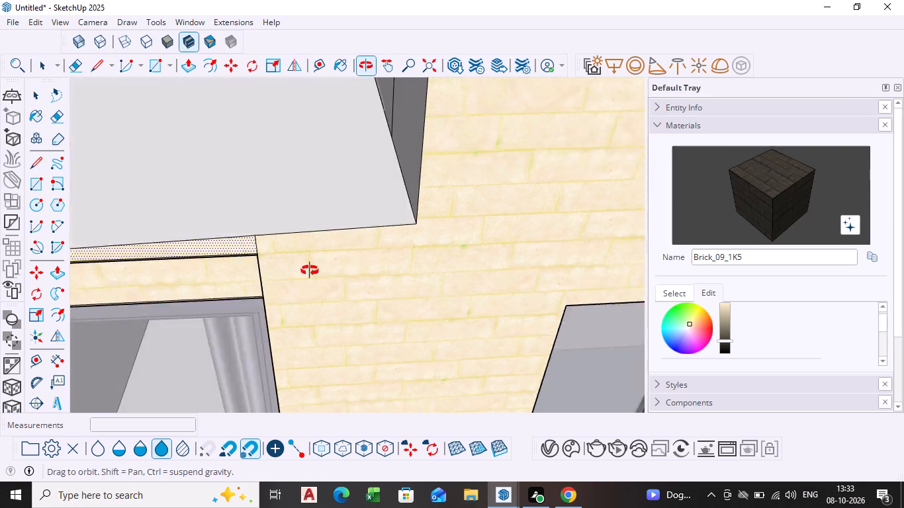
Outline a small four-sided patch on the tower roof, running back from the window frame's corner and about 1' 6" across to the parapet.
middle_drag(310, 271, 310, 277)
scroll(268, 269, up, 2)
key(l)
click(256, 289)
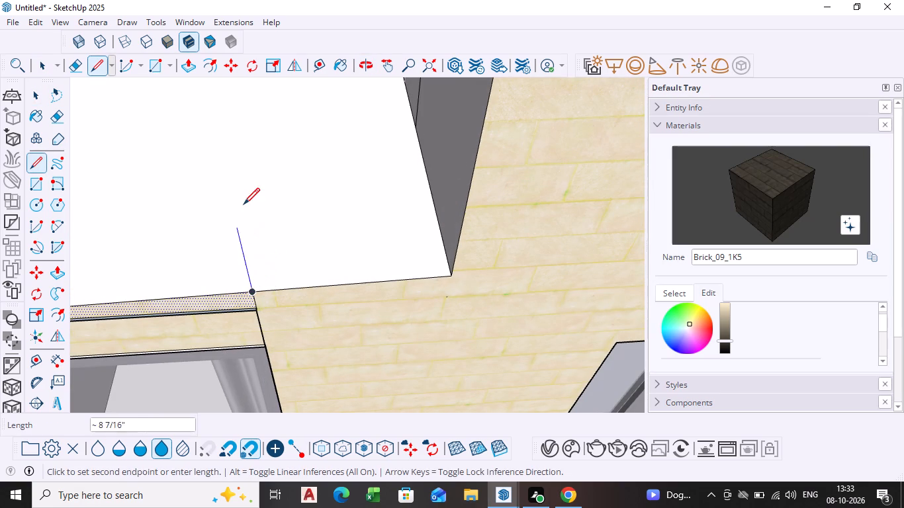
click(249, 155)
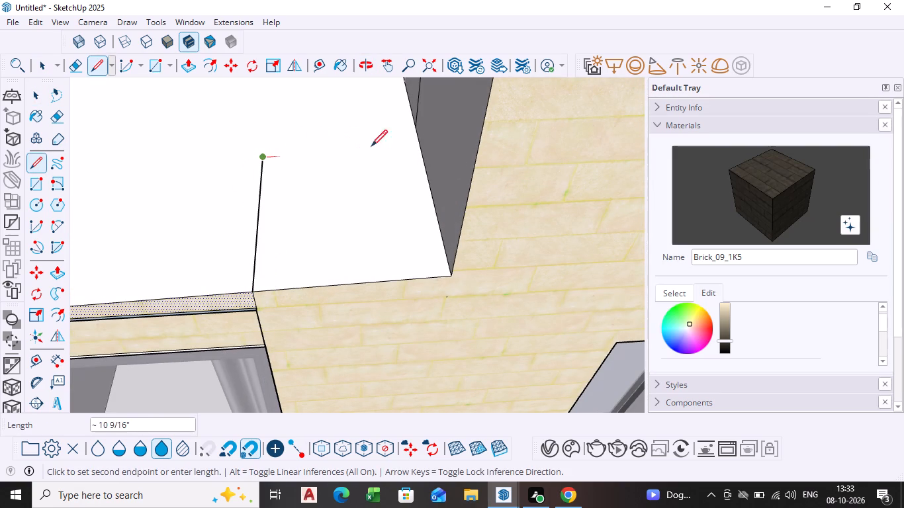
click(422, 138)
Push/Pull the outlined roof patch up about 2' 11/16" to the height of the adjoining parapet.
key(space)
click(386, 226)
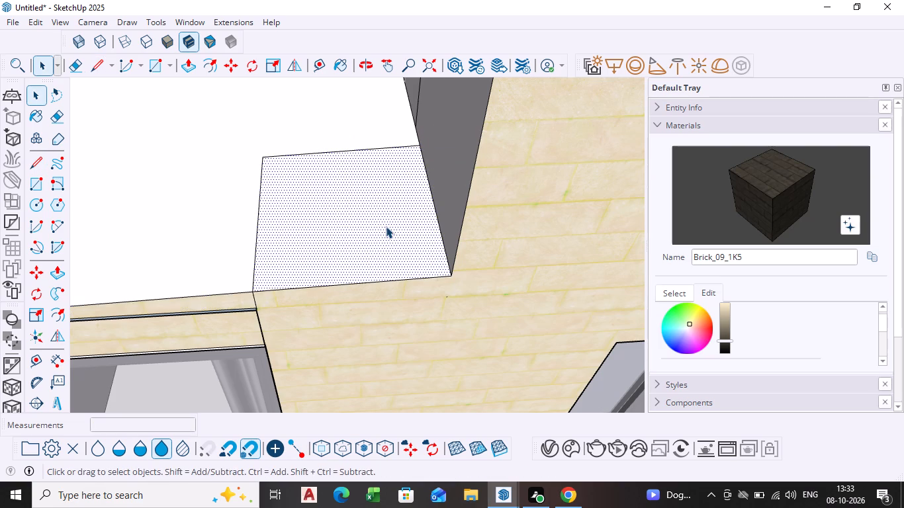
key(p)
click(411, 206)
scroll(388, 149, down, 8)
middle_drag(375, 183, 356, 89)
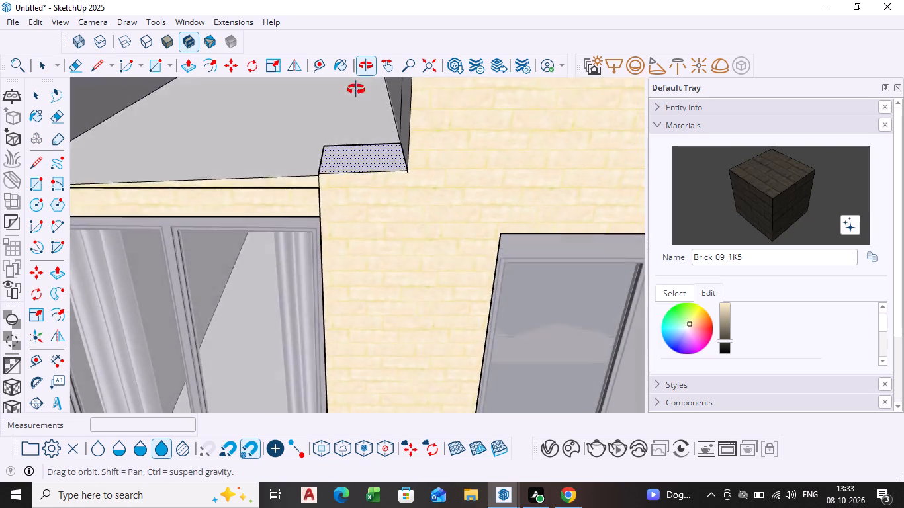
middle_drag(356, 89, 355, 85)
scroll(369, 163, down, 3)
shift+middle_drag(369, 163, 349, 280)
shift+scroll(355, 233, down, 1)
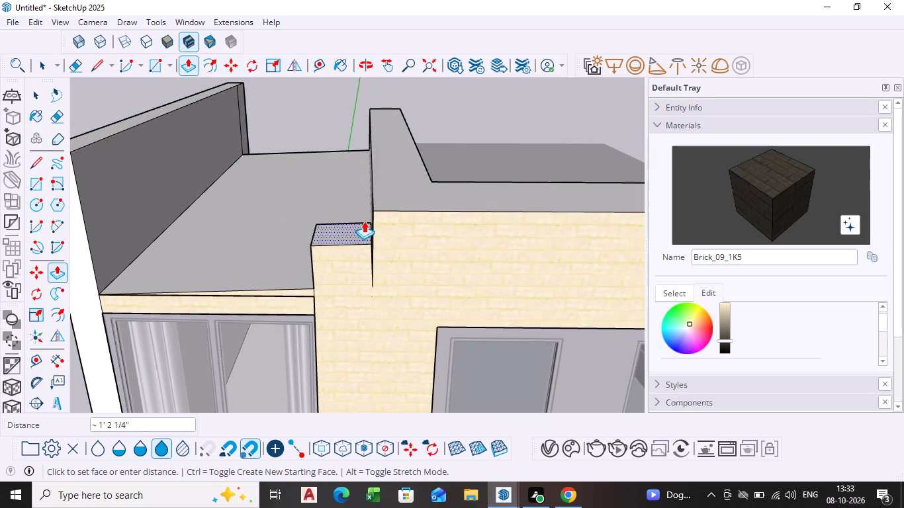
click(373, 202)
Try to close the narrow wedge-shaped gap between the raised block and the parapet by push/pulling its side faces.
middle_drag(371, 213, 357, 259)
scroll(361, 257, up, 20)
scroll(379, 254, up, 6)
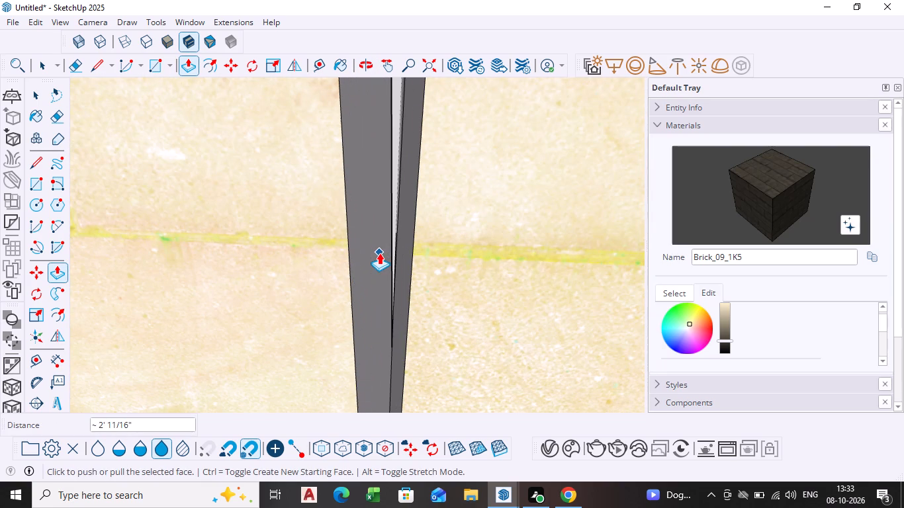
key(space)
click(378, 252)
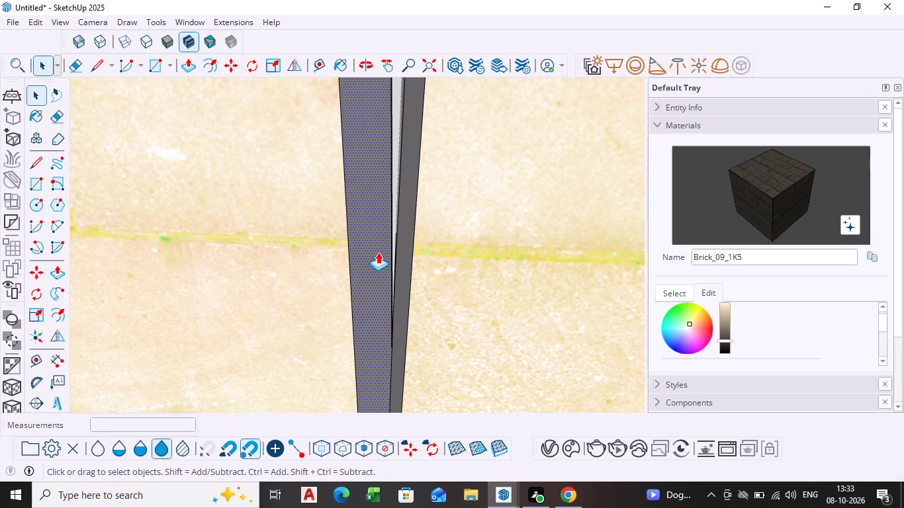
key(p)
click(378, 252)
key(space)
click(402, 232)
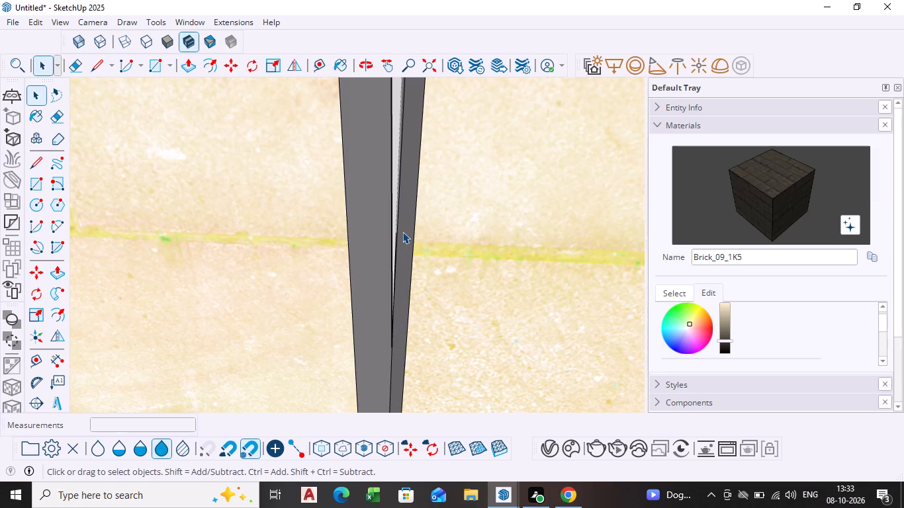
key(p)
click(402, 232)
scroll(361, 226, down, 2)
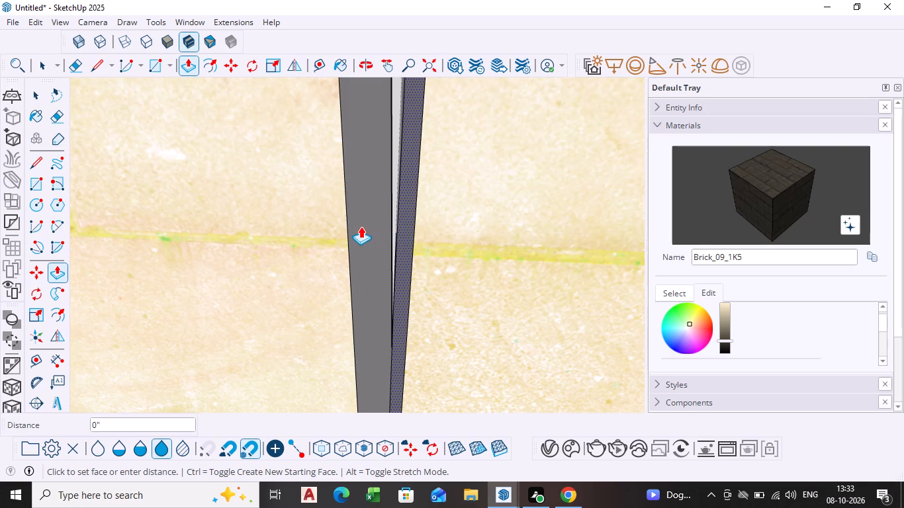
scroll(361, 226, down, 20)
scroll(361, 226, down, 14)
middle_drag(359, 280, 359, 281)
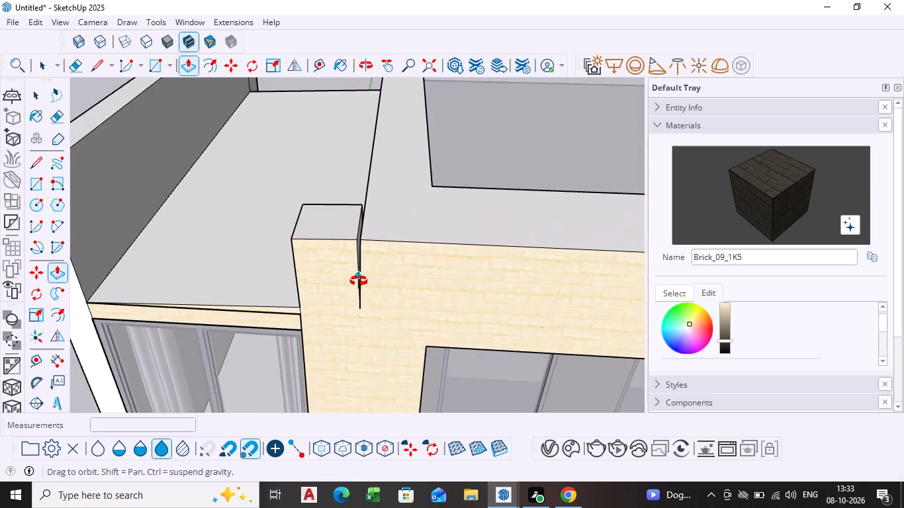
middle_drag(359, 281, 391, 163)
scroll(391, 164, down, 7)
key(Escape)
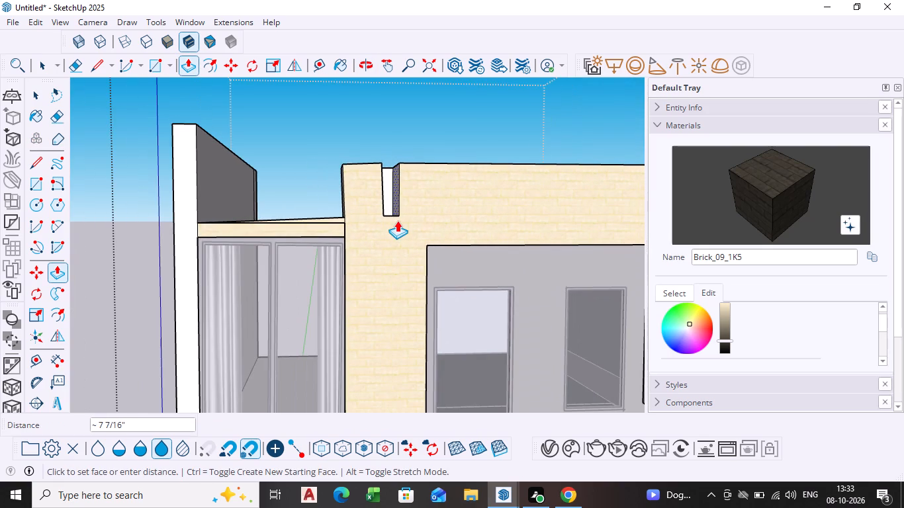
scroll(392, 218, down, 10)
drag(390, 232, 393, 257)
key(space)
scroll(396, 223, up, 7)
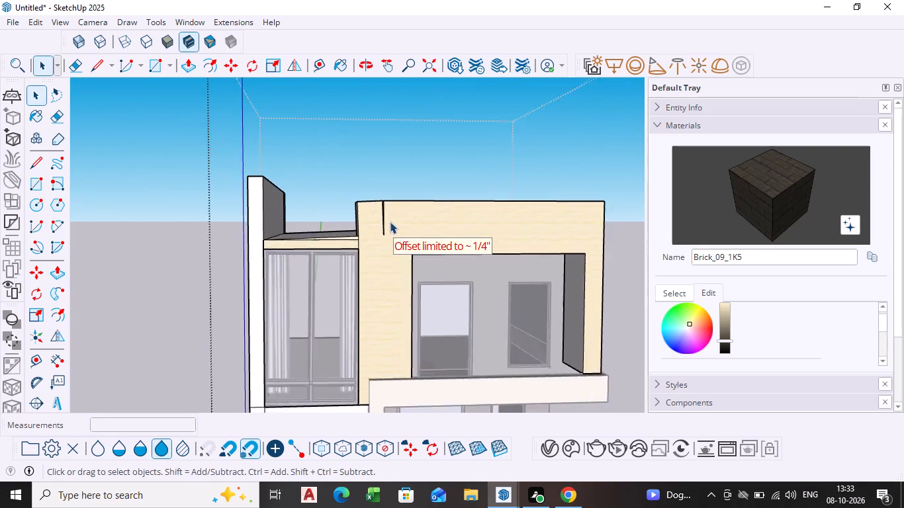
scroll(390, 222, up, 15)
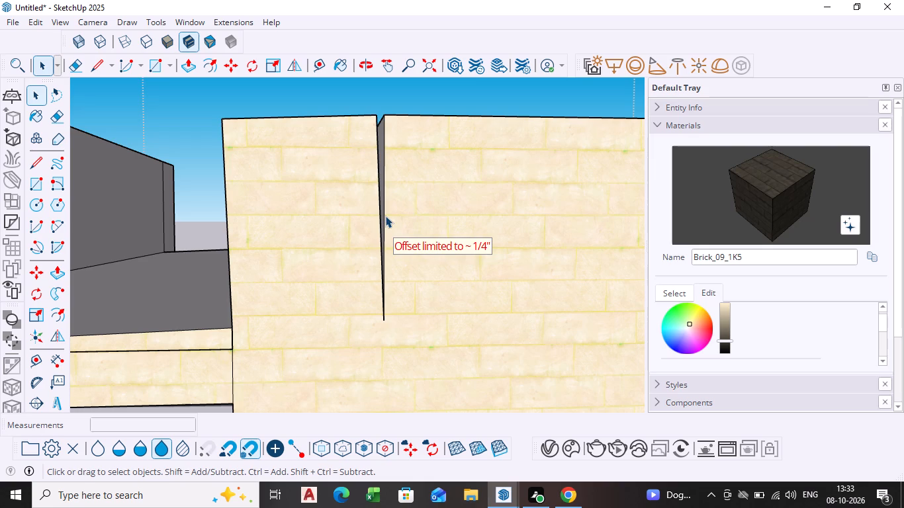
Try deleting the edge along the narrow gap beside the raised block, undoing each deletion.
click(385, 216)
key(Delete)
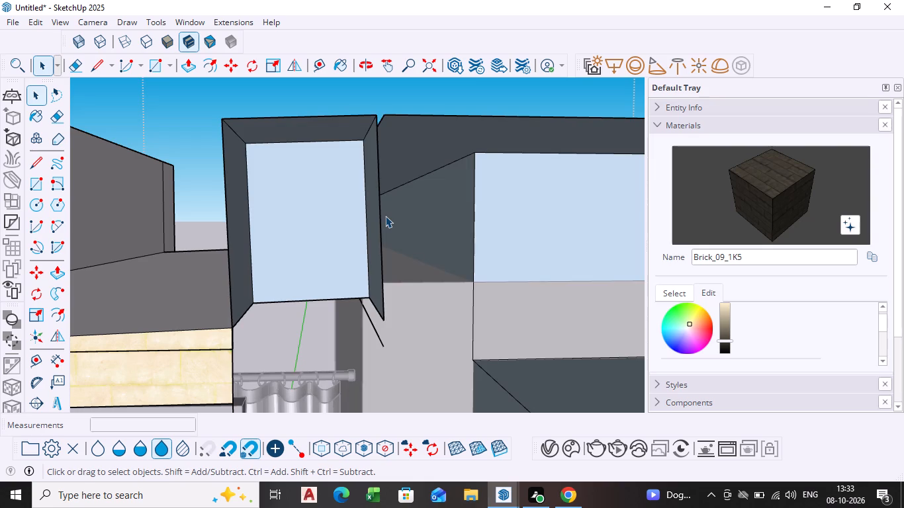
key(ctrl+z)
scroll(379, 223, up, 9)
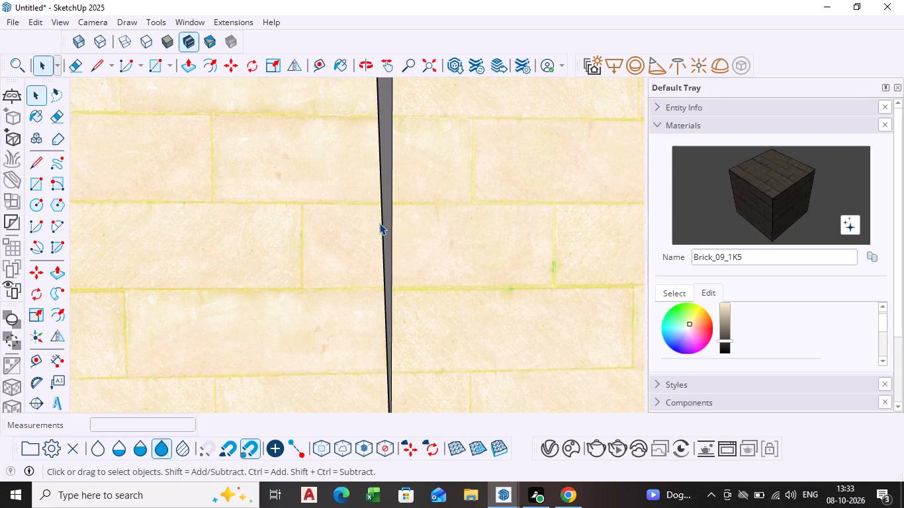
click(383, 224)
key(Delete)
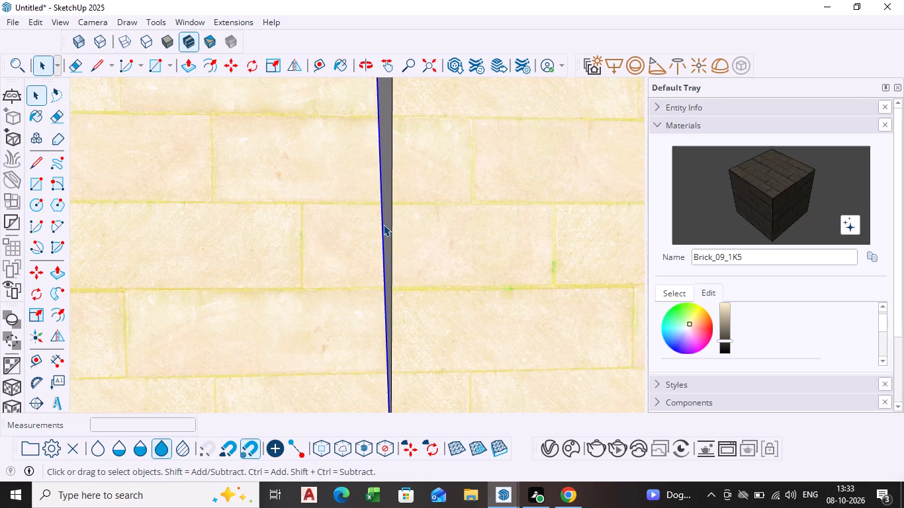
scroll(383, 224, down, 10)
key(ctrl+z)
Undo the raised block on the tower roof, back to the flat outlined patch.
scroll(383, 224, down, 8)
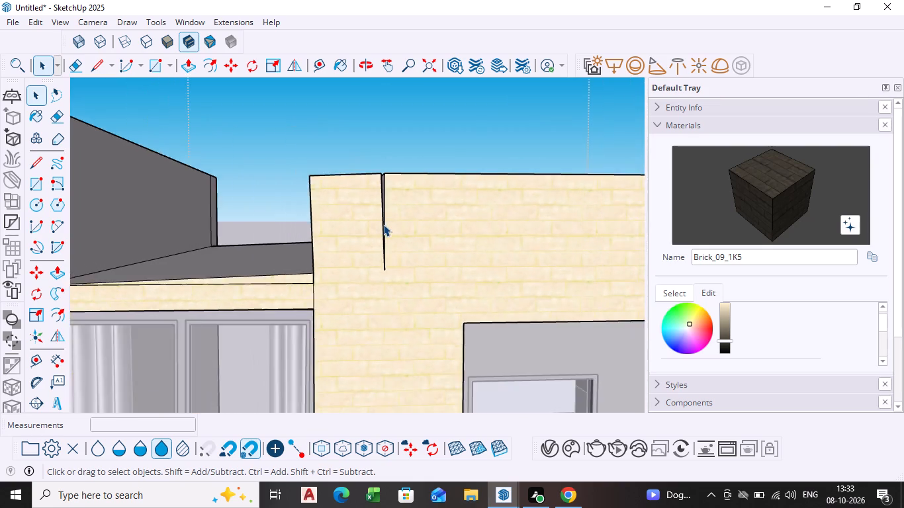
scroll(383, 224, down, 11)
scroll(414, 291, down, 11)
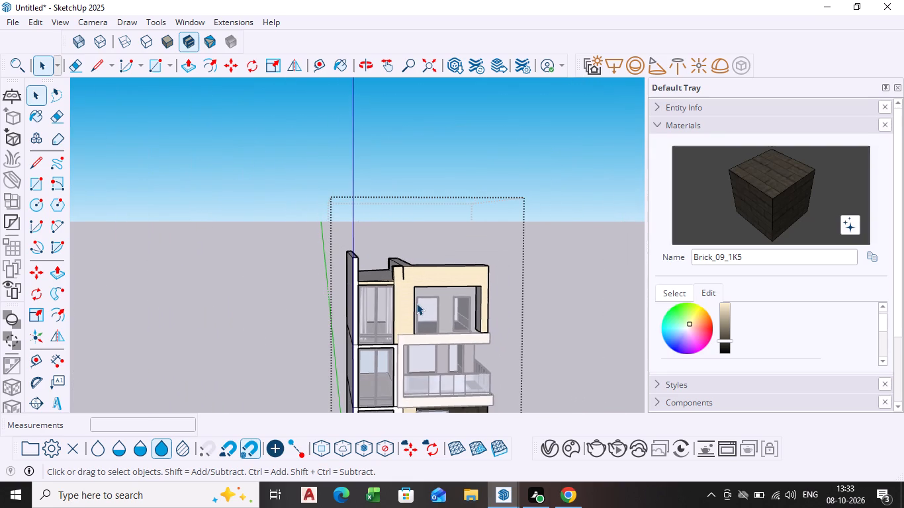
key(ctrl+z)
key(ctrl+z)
Examine the outlined roof patch and how the parapet meets the tower roof, from above and from the front.
scroll(401, 260, up, 5)
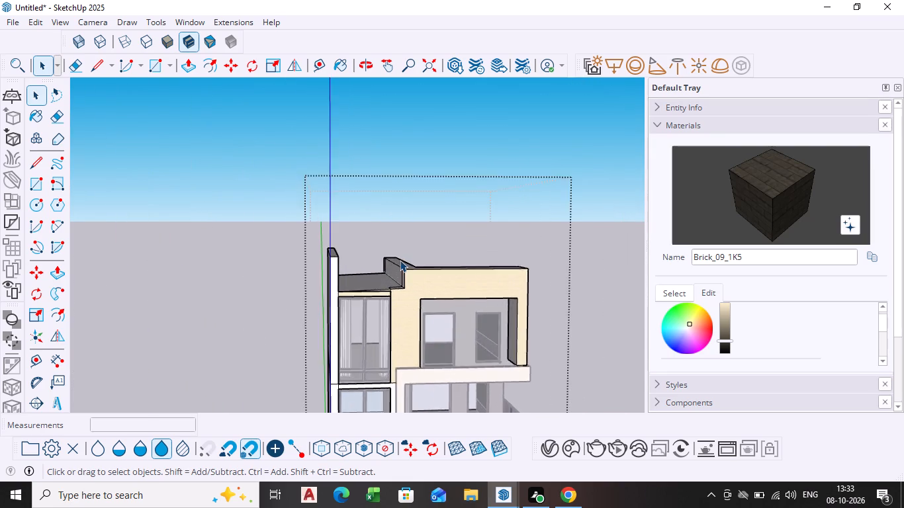
scroll(400, 260, up, 4)
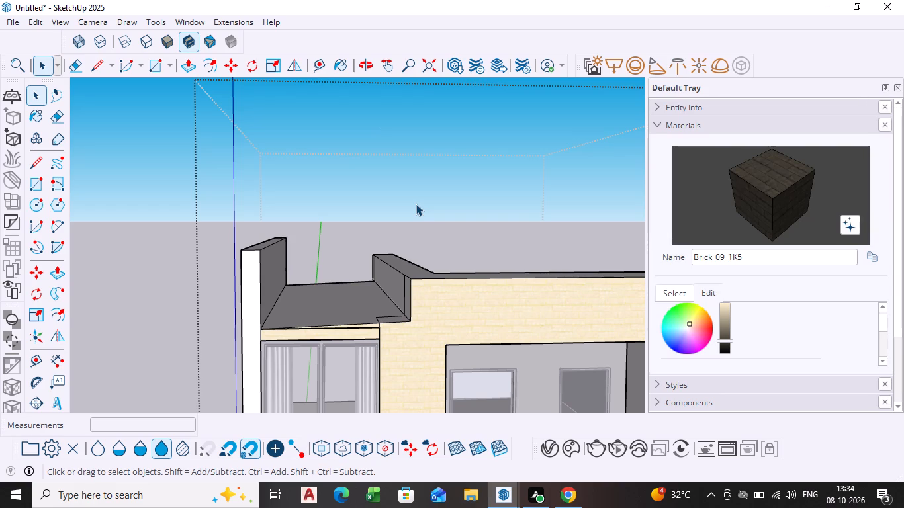
scroll(400, 239, down, 1)
middle_drag(400, 251, 406, 288)
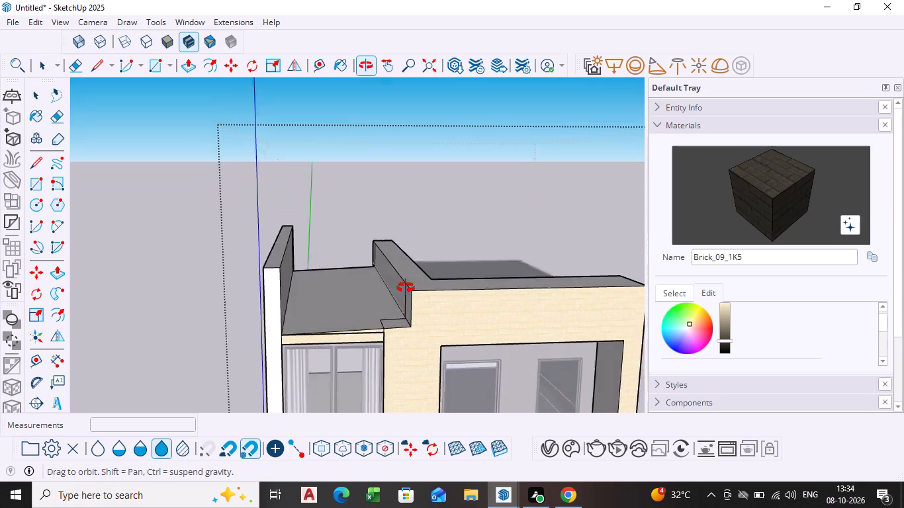
middle_drag(406, 288, 406, 294)
scroll(388, 340, up, 18)
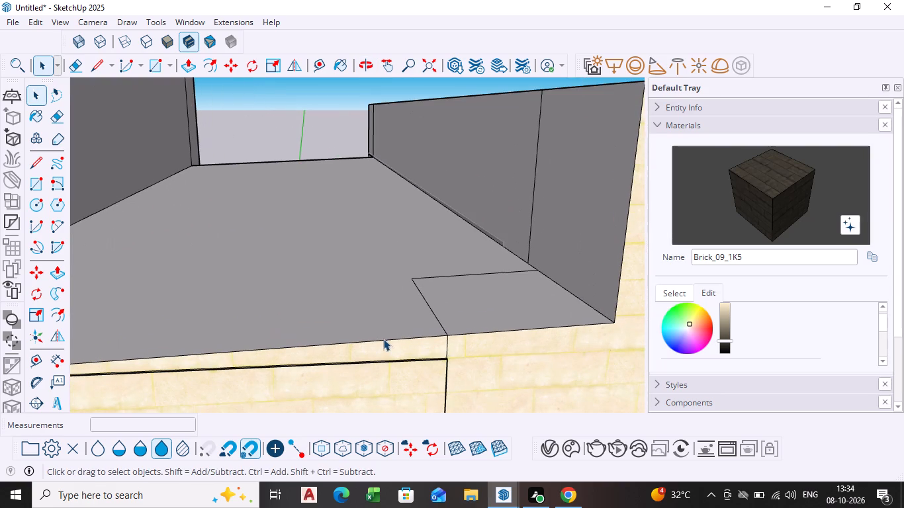
scroll(388, 341, down, 12)
middle_drag(388, 341, 390, 272)
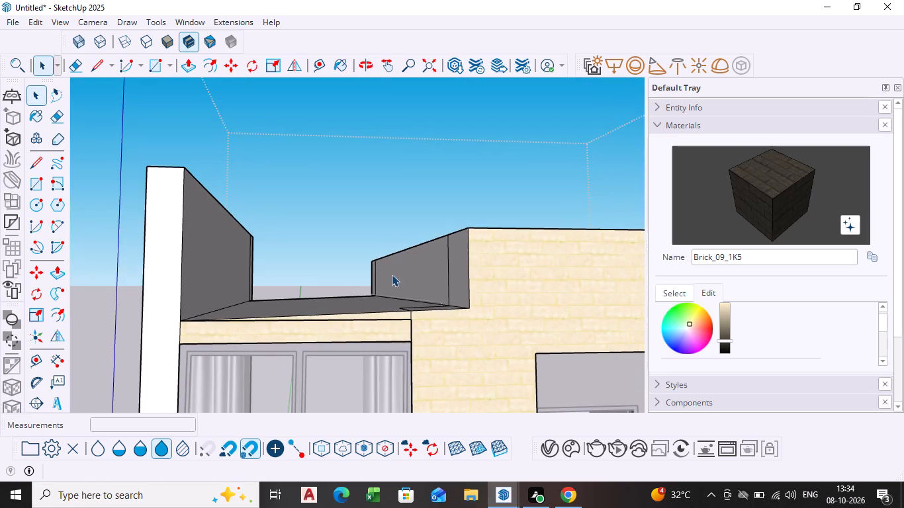
scroll(451, 310, down, 20)
scroll(451, 310, down, 8)
shift+middle_drag(477, 342, 475, 341)
shift+scroll(477, 342, down, 1)
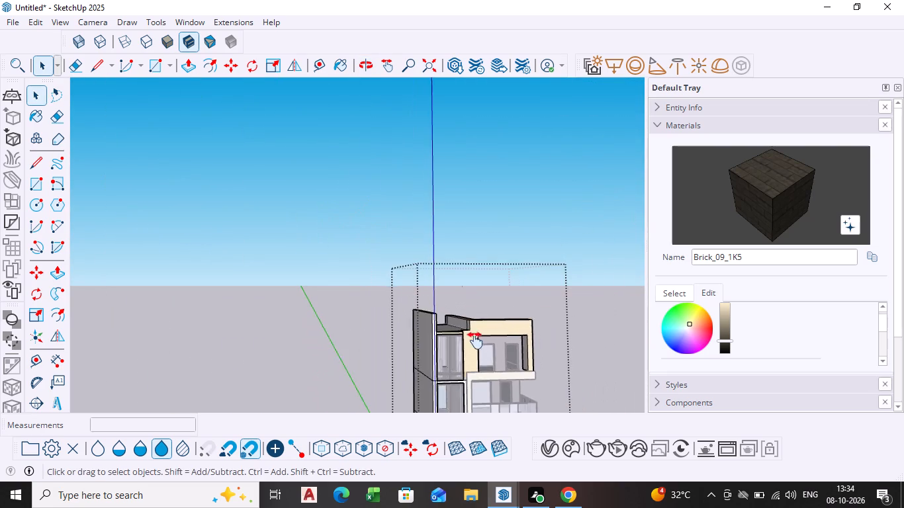
Examine the whole front elevation, including the balcony ceiling, and frame the full building in view.
shift+middle_drag(475, 341, 367, 227)
click(563, 243)
key(space)
middle_drag(429, 296, 402, 260)
scroll(362, 327, up, 8)
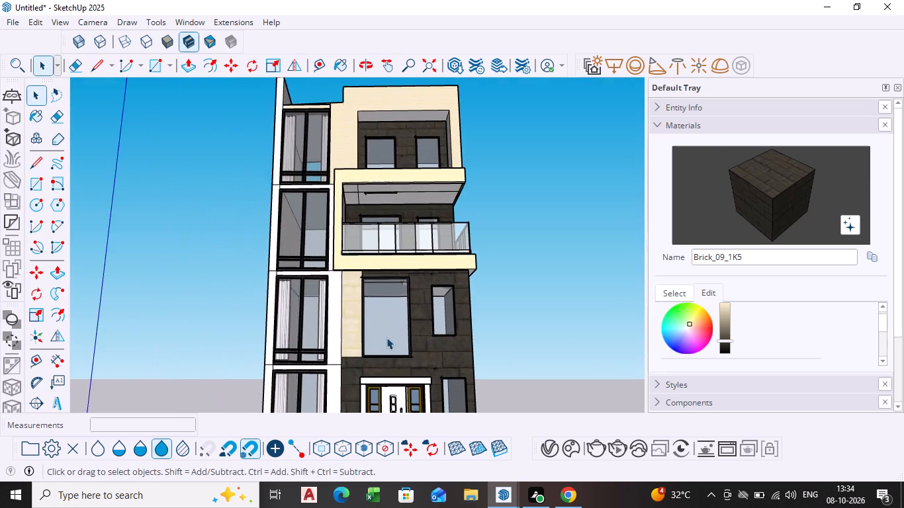
scroll(395, 335, down, 4)
scroll(402, 332, up, 2)
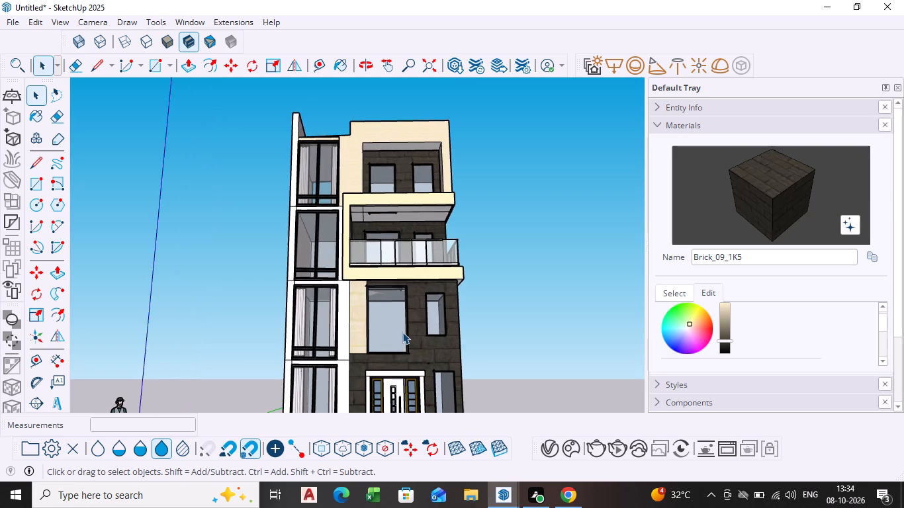
shift+middle_drag(402, 332, 384, 283)
scroll(383, 282, down, 1)
middle_drag(383, 282, 383, 300)
scroll(375, 206, up, 5)
scroll(371, 183, up, 16)
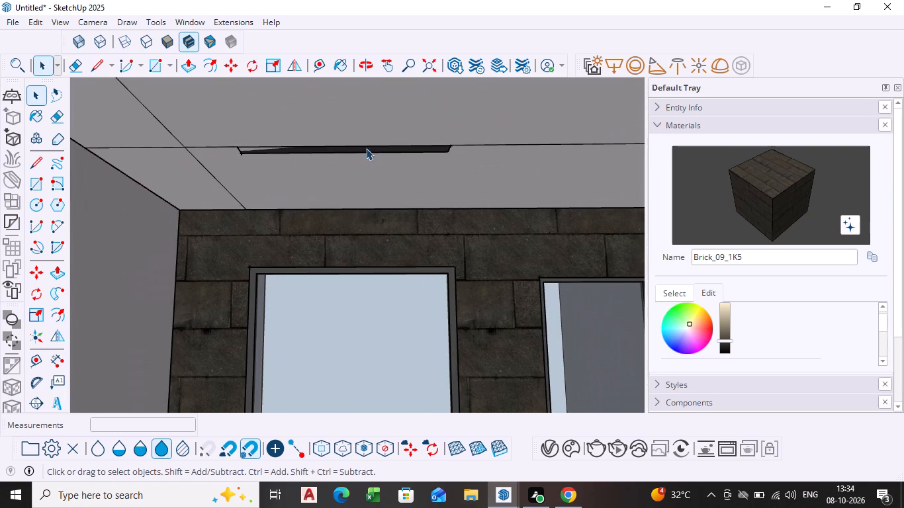
scroll(364, 149, up, 6)
scroll(364, 149, down, 20)
scroll(364, 149, down, 3)
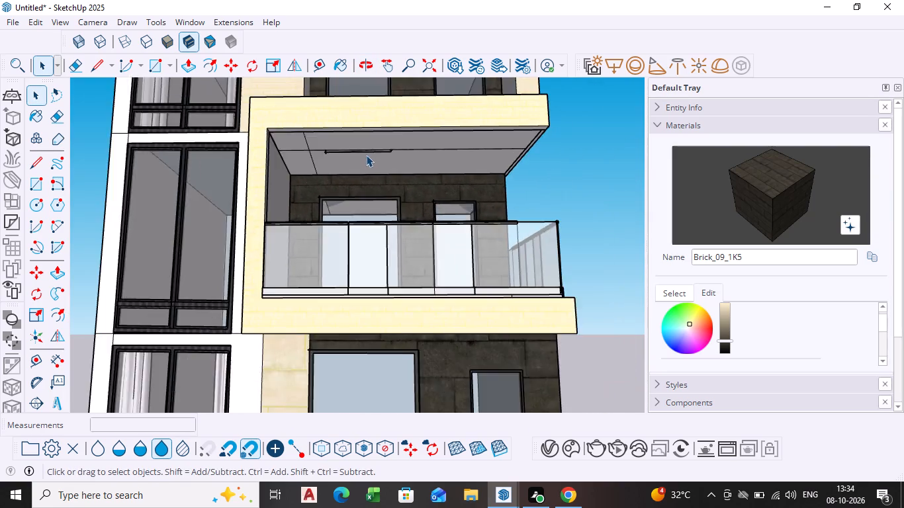
scroll(366, 155, down, 16)
scroll(374, 218, down, 1)
middle_drag(374, 218, 363, 275)
scroll(363, 276, down, 1)
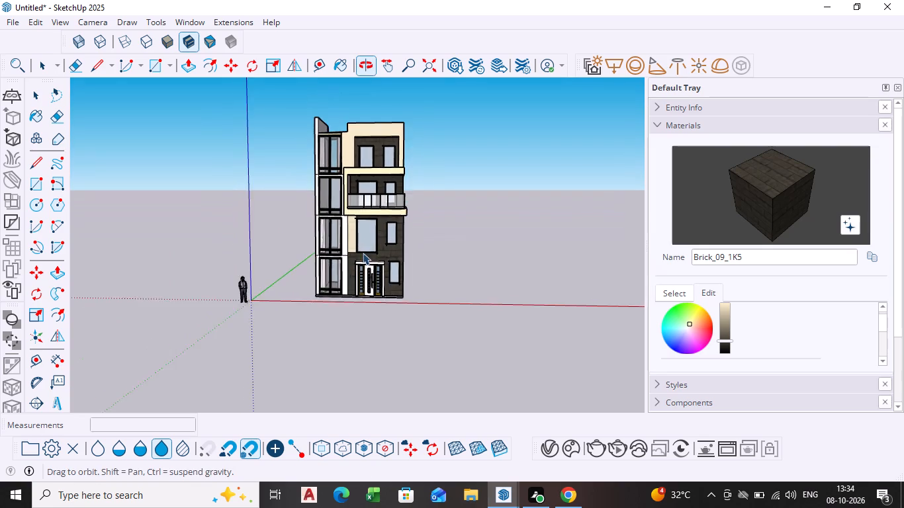
scroll(363, 245, up, 3)
shift+middle_drag(366, 234, 343, 270)
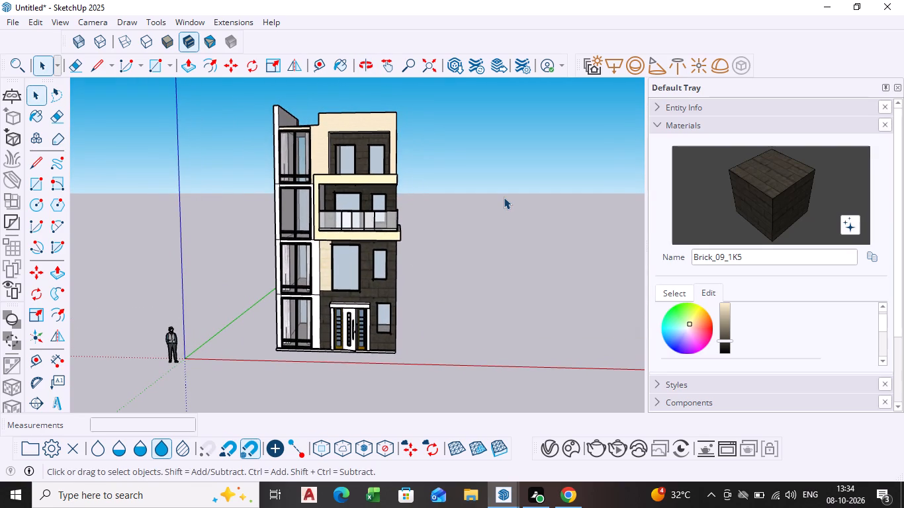
scroll(503, 197, up, 2)
middle_drag(406, 215, 420, 205)
scroll(349, 206, up, 3)
scroll(349, 206, down, 2)
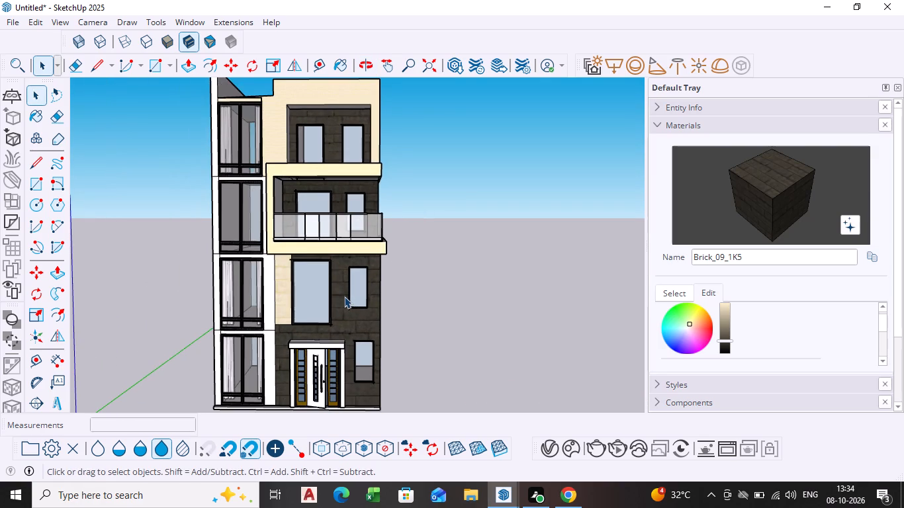
scroll(344, 296, down, 1)
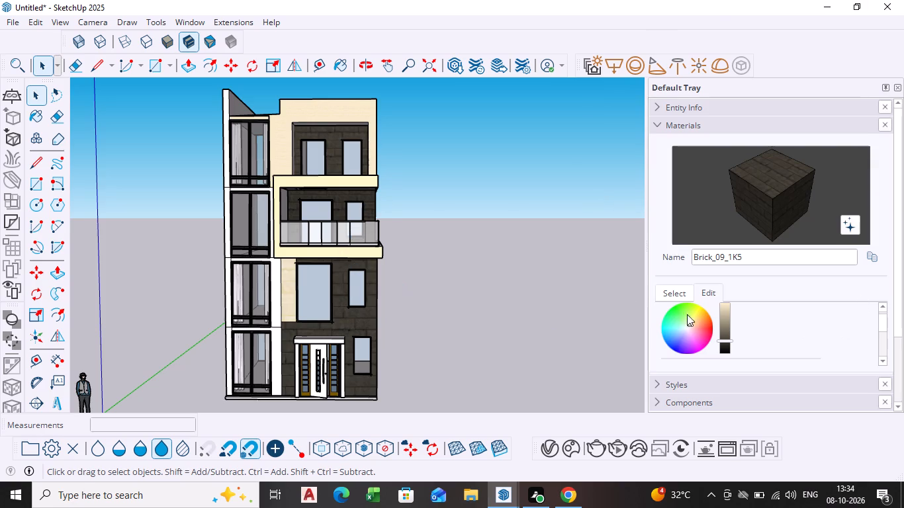
Adjust the brightness of the Brick_09_1K5 material, trying a lighter tone and settling on a dark one slightly lighter than before.
click(729, 331)
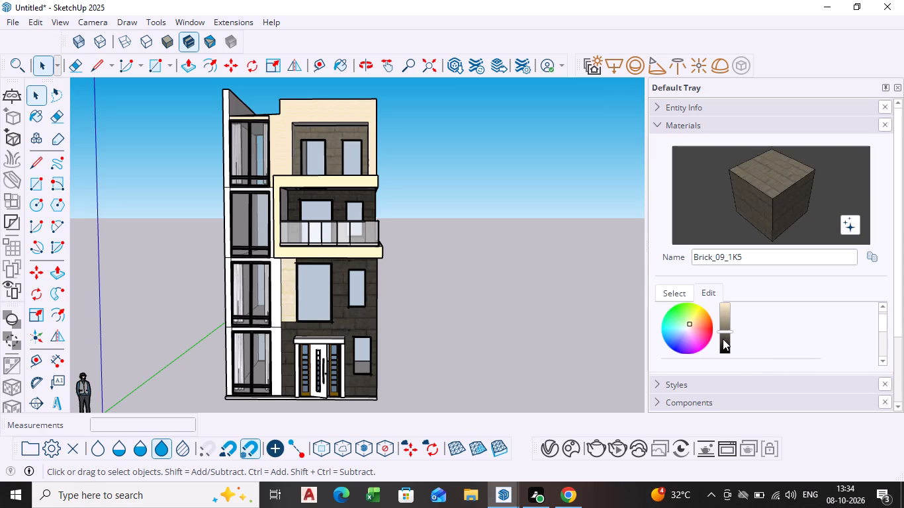
click(723, 339)
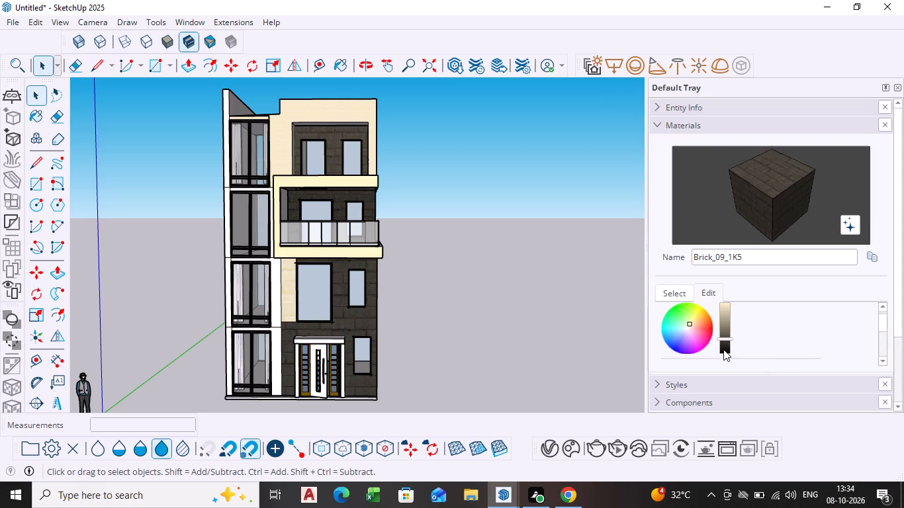
click(725, 339)
key(Escape)
key(space)
Open and dismiss the V-Ray Asset Editor, and start a non-interactive V-Ray render of the front view.
click(546, 444)
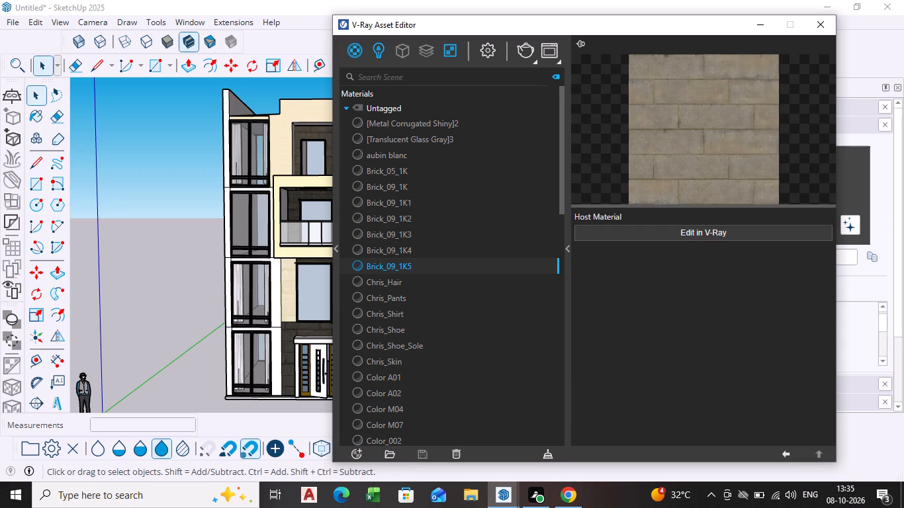
click(767, 25)
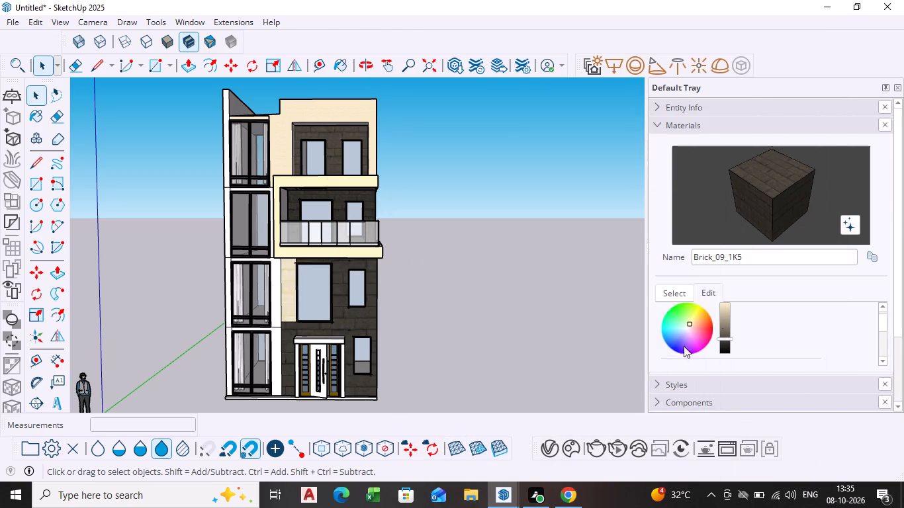
click(598, 446)
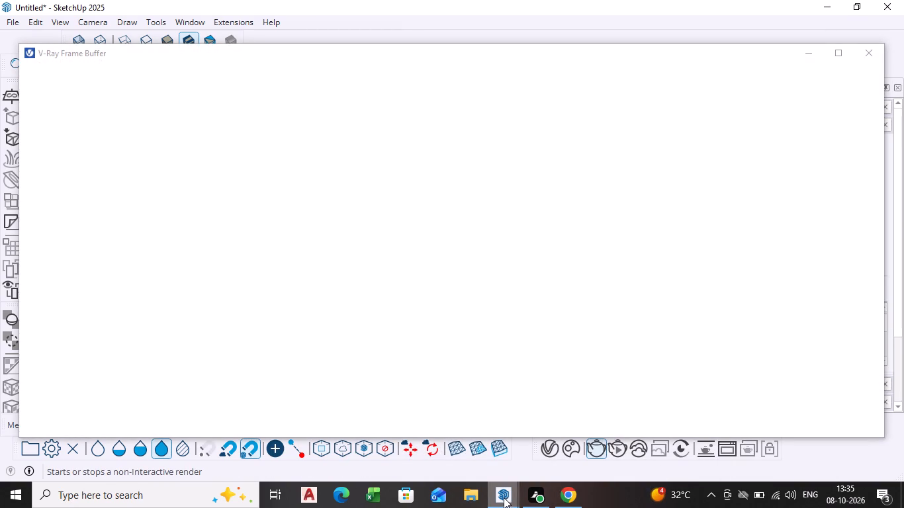
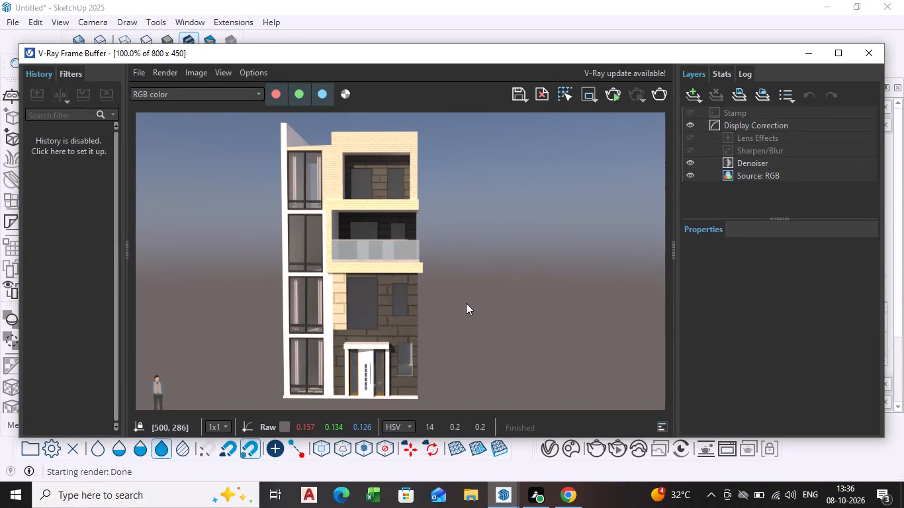
Inspect the dark brickwork in the finished V-Ray render up close, and close the frame buffer.
scroll(392, 332, up, 3)
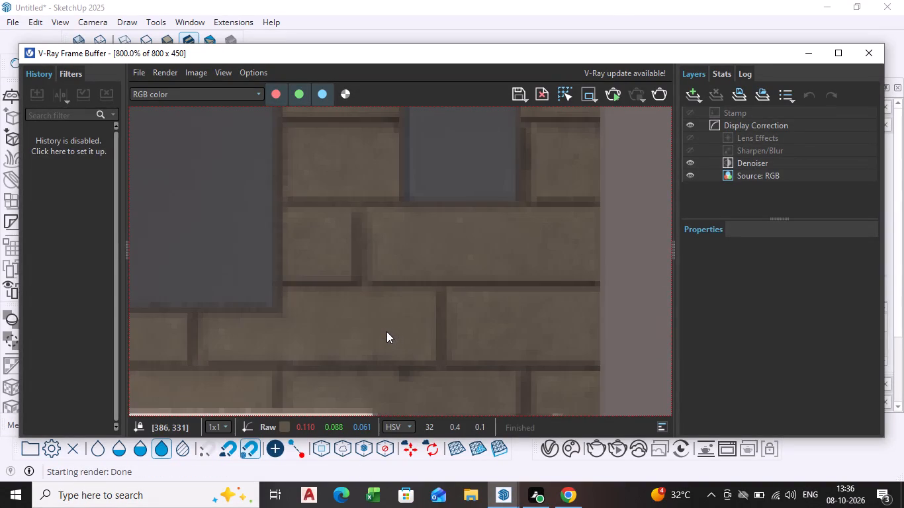
scroll(385, 330, down, 4)
scroll(385, 330, up, 2)
scroll(385, 330, down, 1)
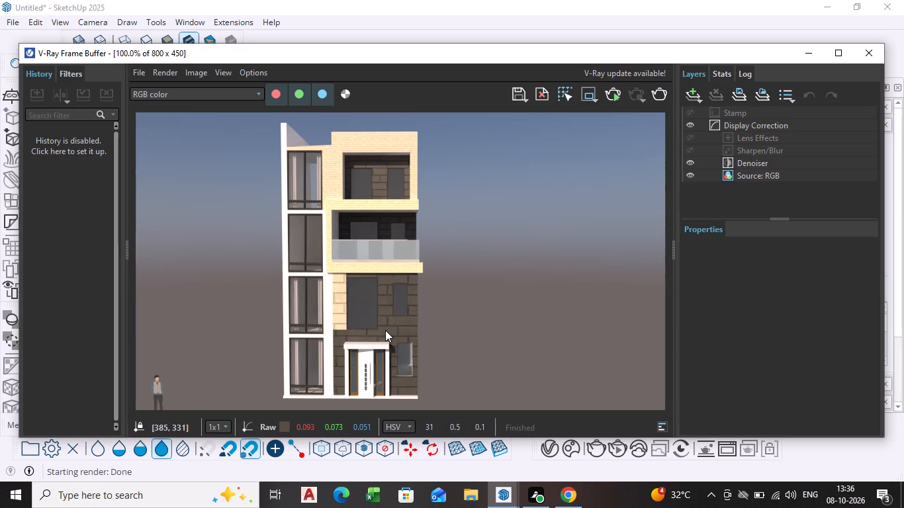
click(862, 57)
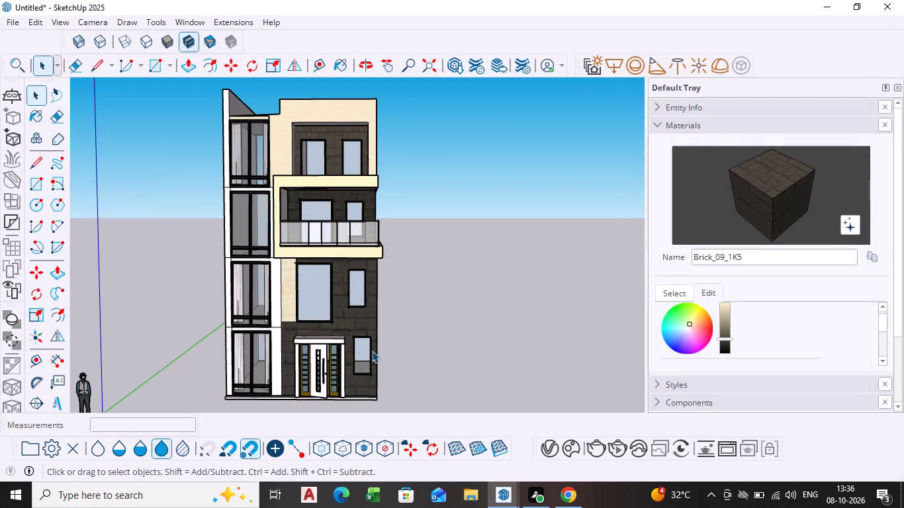
Scale the balcony's side glass railing down to about 0.84, 0.85 so it ends at the brick wall's corner.
scroll(372, 351, down, 1)
middle_drag(371, 351, 212, 376)
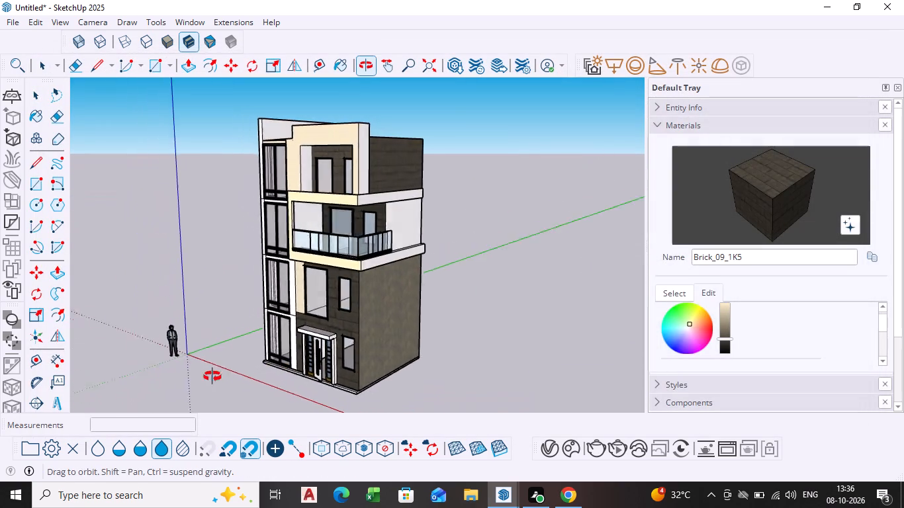
middle_drag(212, 376, 162, 376)
scroll(267, 296, down, 1)
middle_drag(267, 296, 184, 315)
scroll(302, 267, up, 6)
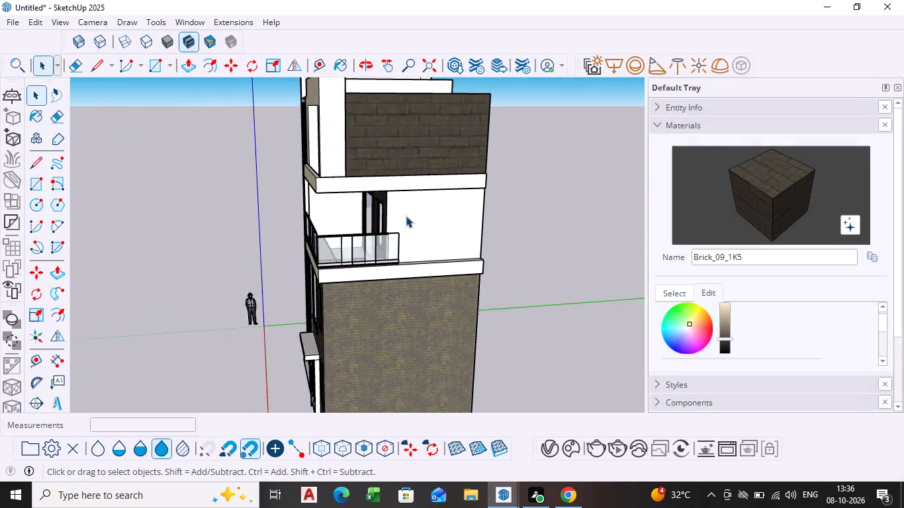
scroll(406, 216, up, 3)
click(365, 273)
scroll(374, 270, up, 5)
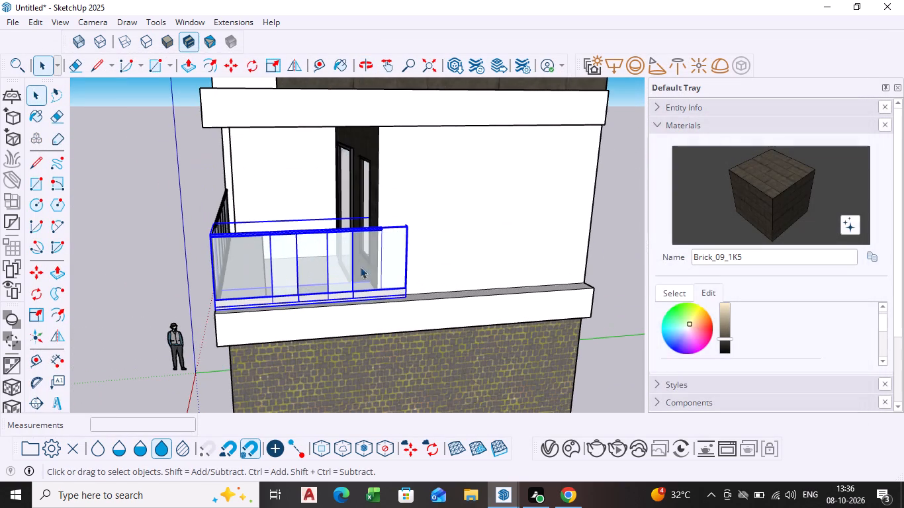
click(34, 319)
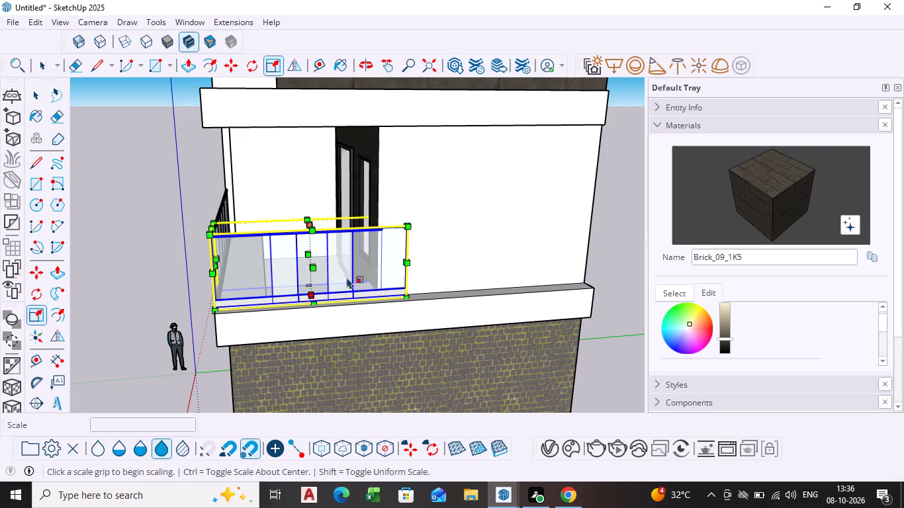
click(408, 259)
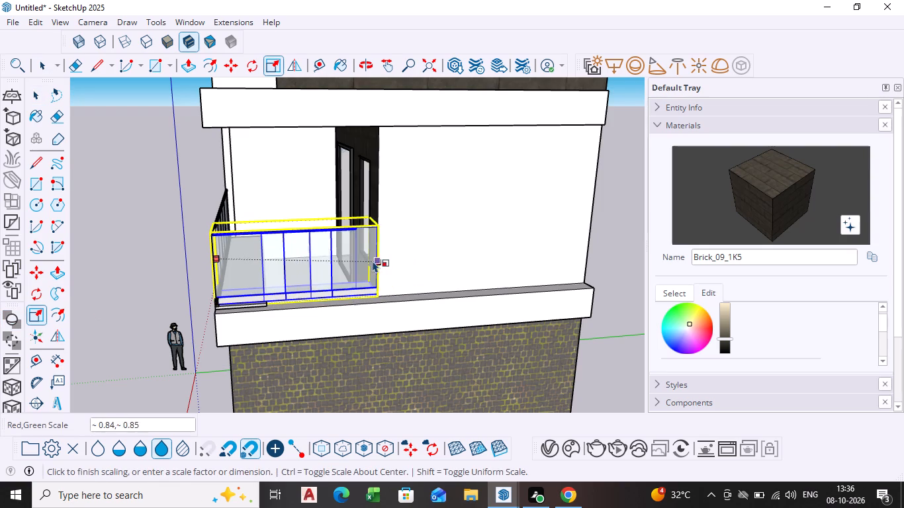
scroll(376, 263, up, 4)
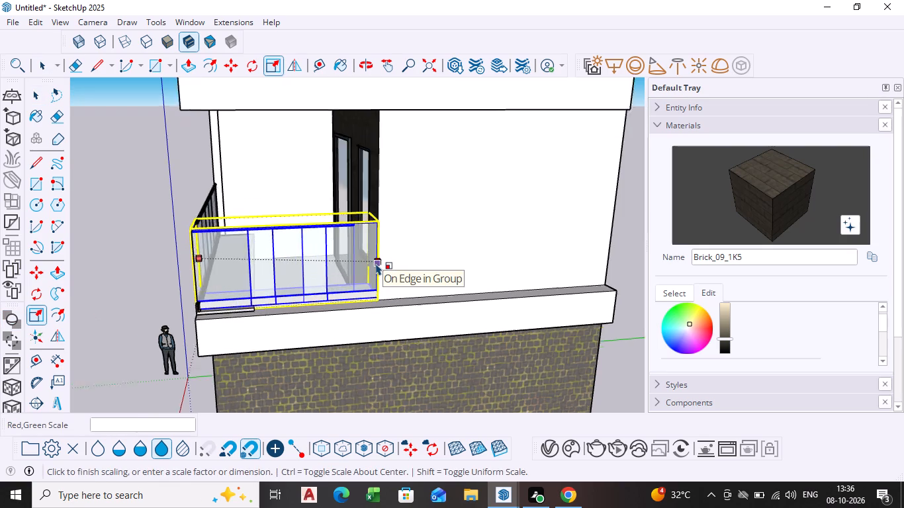
scroll(376, 263, up, 4)
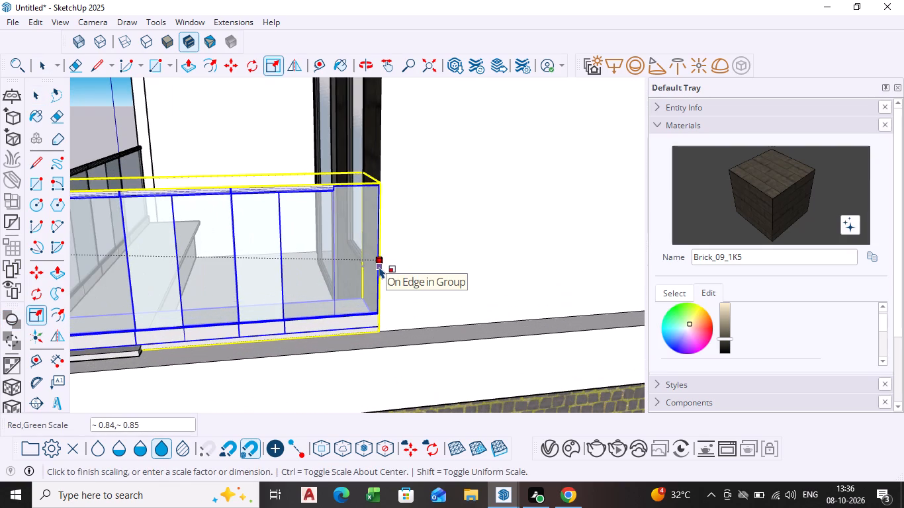
click(379, 267)
key(space)
scroll(368, 355, down, 5)
scroll(271, 375, down, 6)
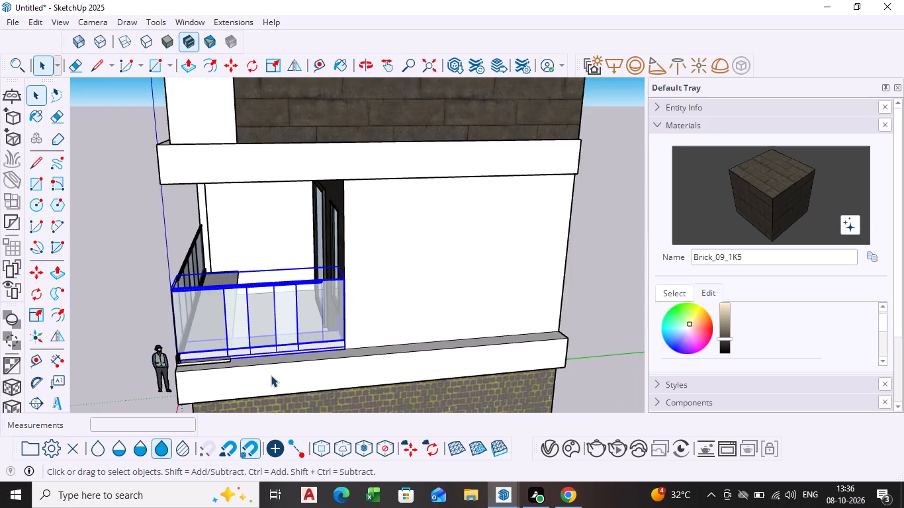
middle_drag(271, 375, 494, 335)
click(569, 246)
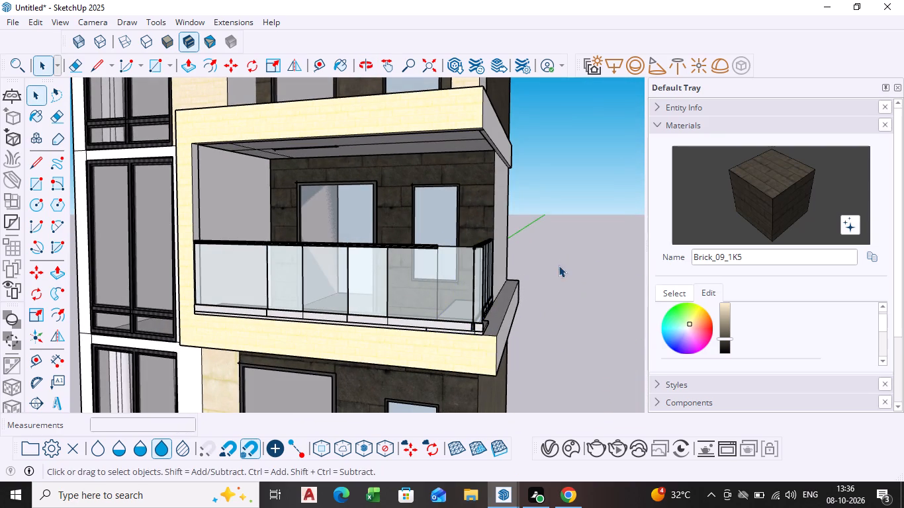
Scale the side glass railing outward along red, keeping its green scale, so it meets the front railing's outer end.
scroll(512, 321, down, 1)
middle_drag(504, 329, 431, 353)
scroll(443, 325, up, 4)
click(443, 325)
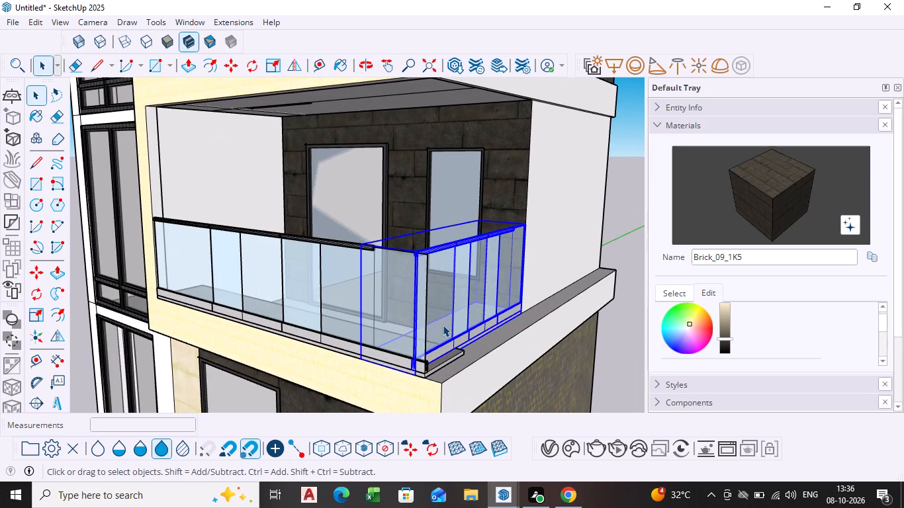
click(34, 313)
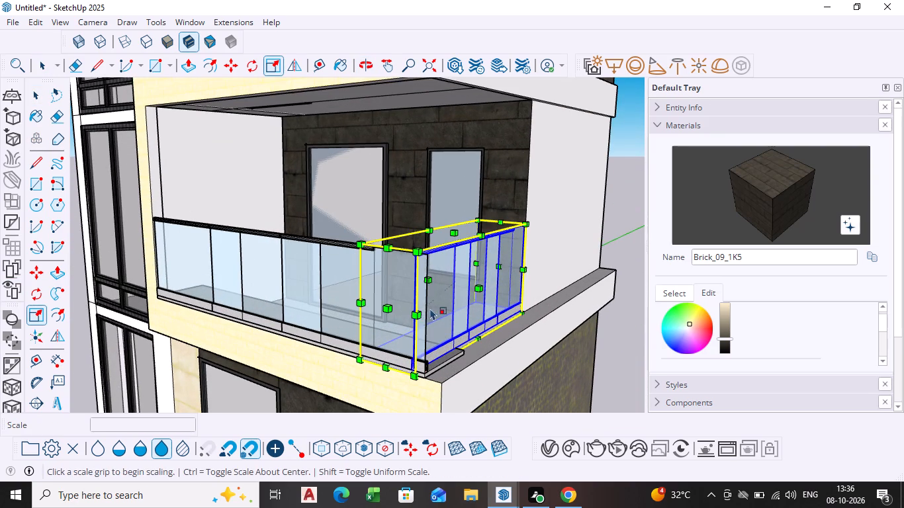
click(414, 312)
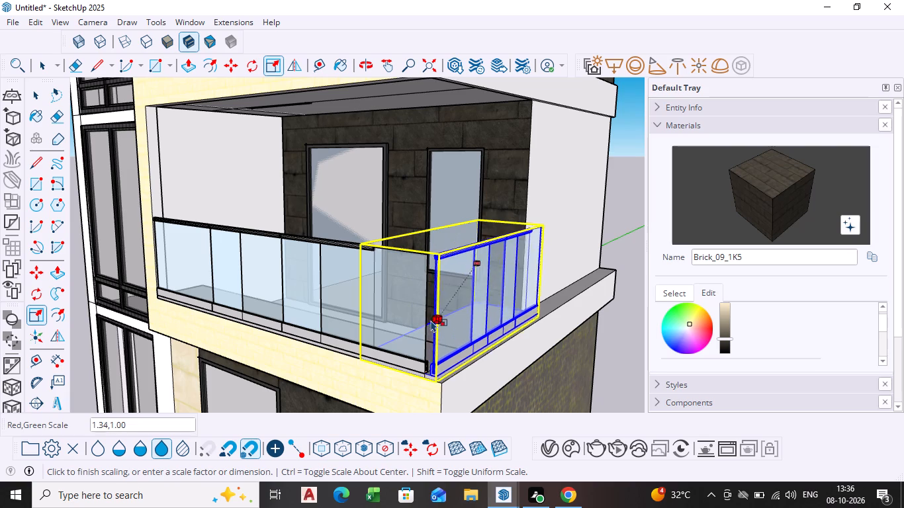
click(425, 318)
key(space)
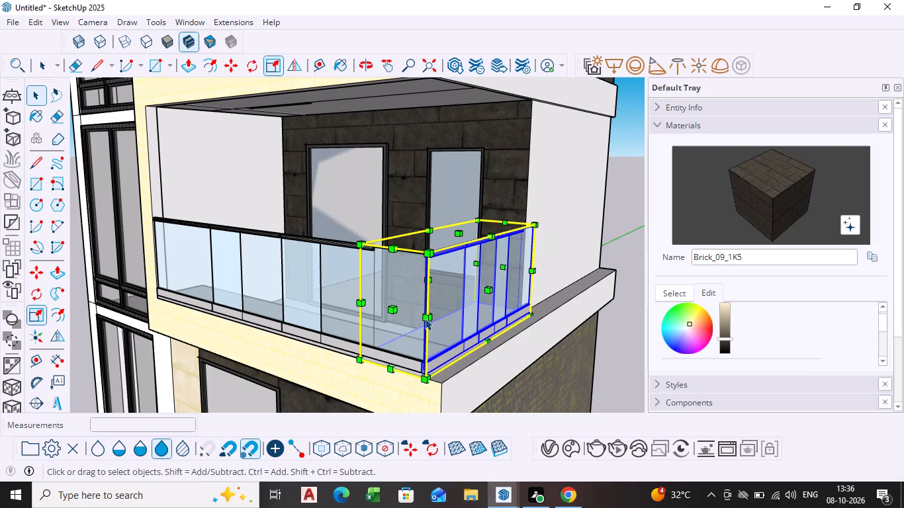
click(622, 232)
Inside the front railing group, stretch the short handrail segment to the balcony corner to meet the side handrail, and exit the group.
middle_drag(442, 282, 458, 294)
scroll(441, 282, down, 1)
scroll(363, 263, up, 4)
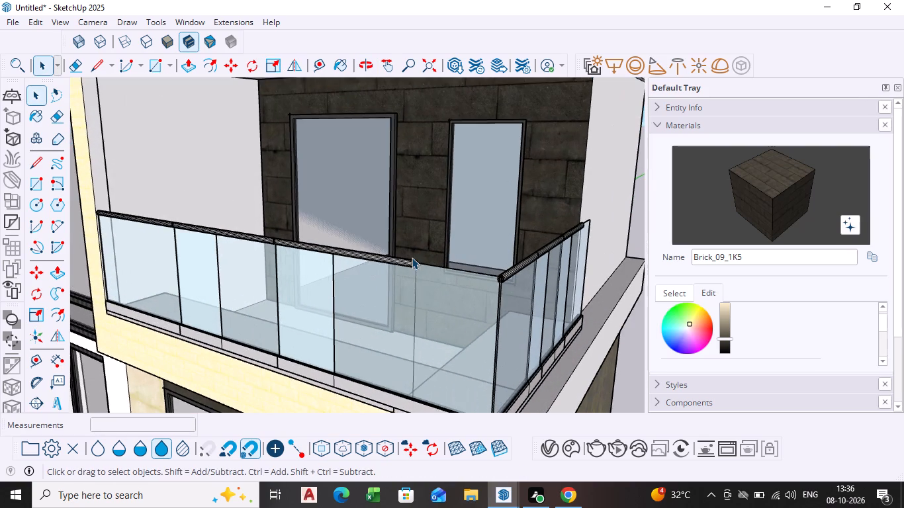
scroll(416, 268, up, 4)
middle_drag(415, 269, 408, 284)
scroll(408, 284, up, 4)
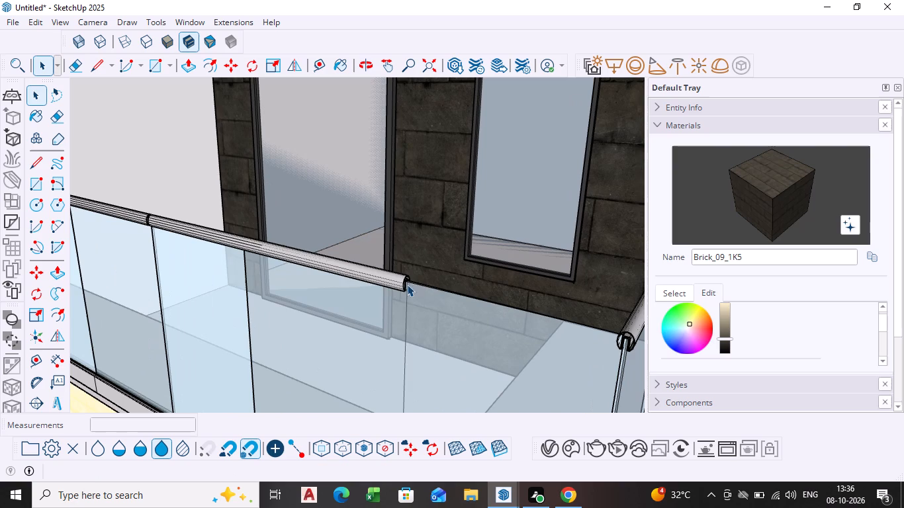
click(397, 286)
triple_click(397, 286)
click(397, 286)
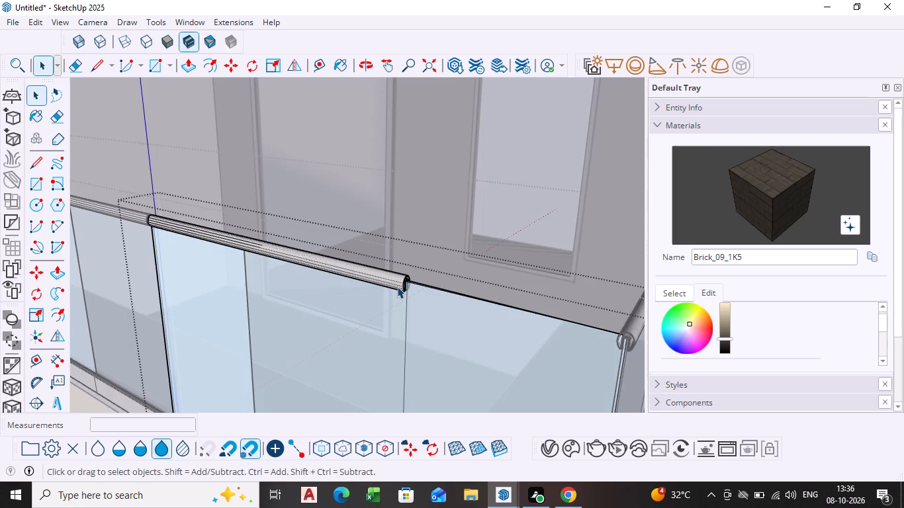
click(397, 286)
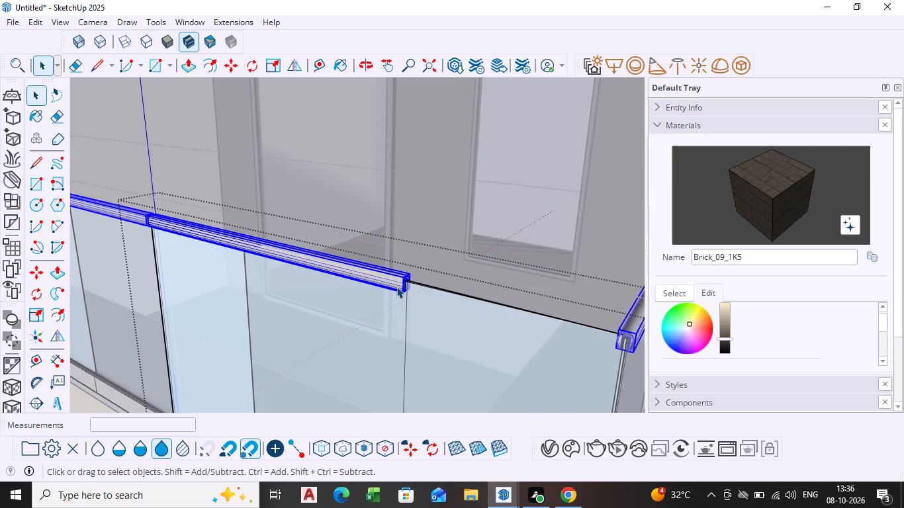
click(40, 315)
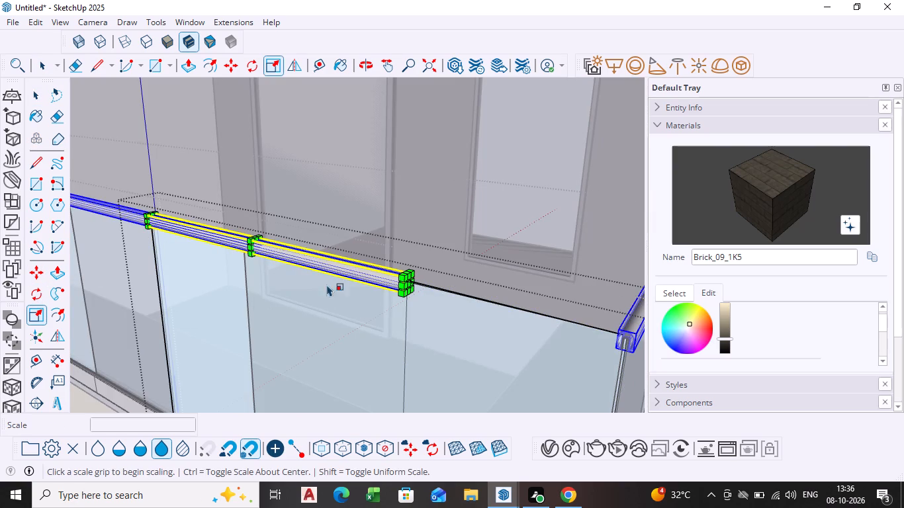
scroll(412, 284, up, 5)
click(406, 288)
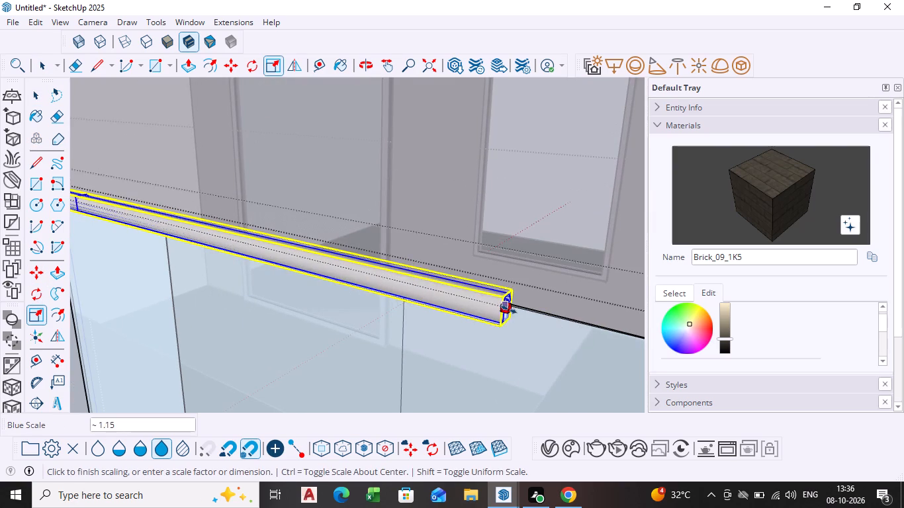
scroll(509, 310, down, 9)
shift+middle_drag(508, 311, 330, 280)
shift+scroll(500, 311, down, 1)
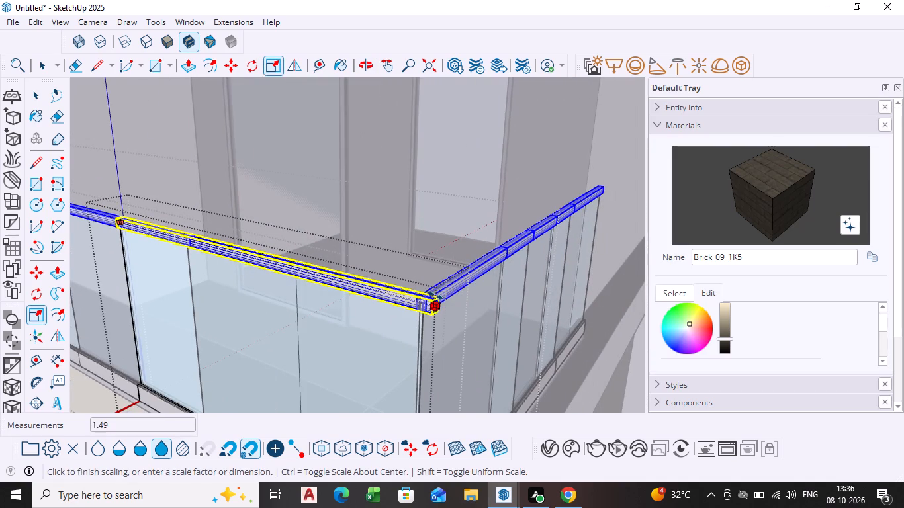
click(419, 295)
key(space)
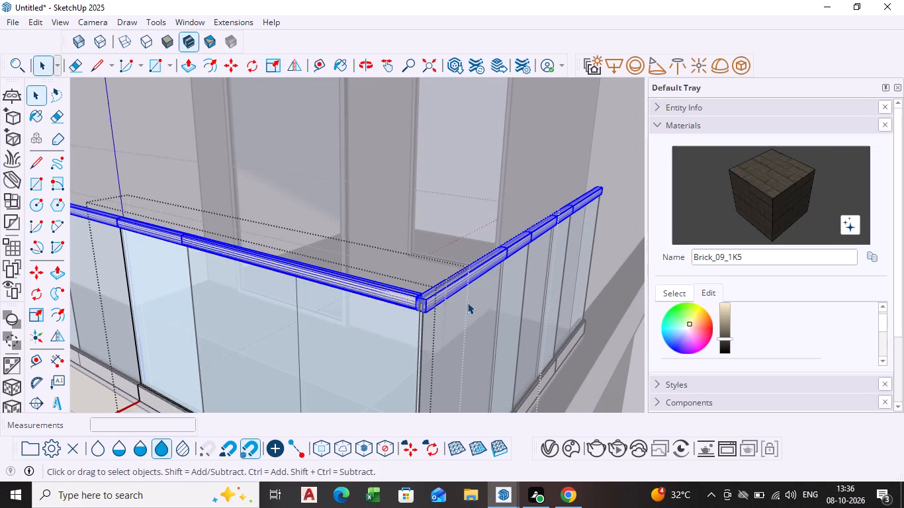
scroll(467, 302, down, 6)
scroll(607, 350, down, 12)
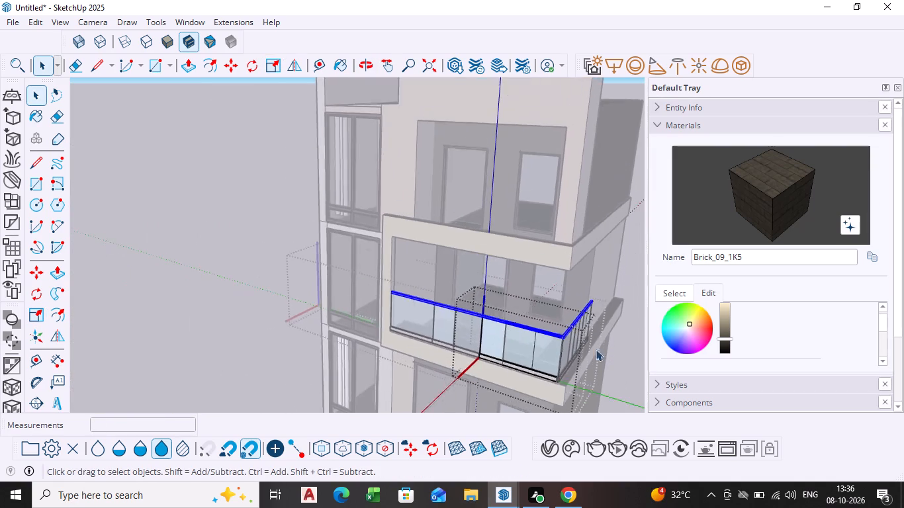
click(256, 275)
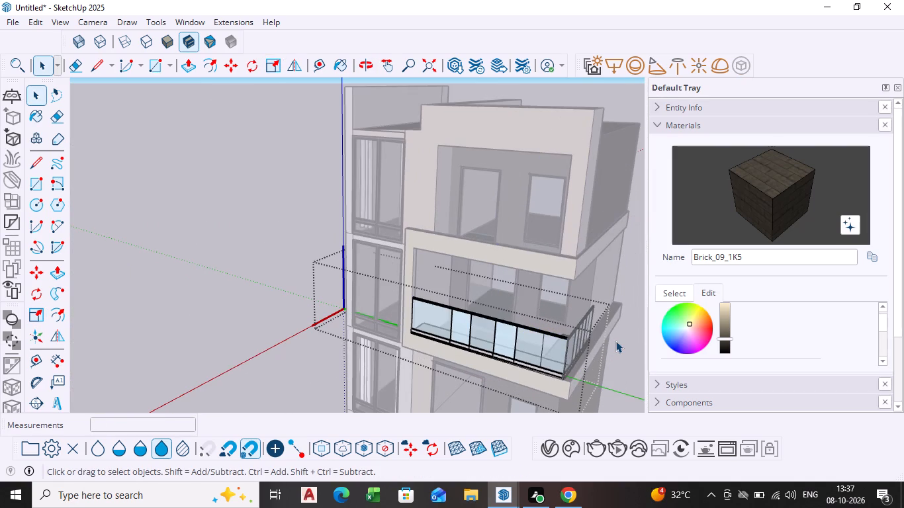
click(177, 266)
Examine the balcony railings and their corner joint from the side, the front and above.
scroll(352, 339, down, 4)
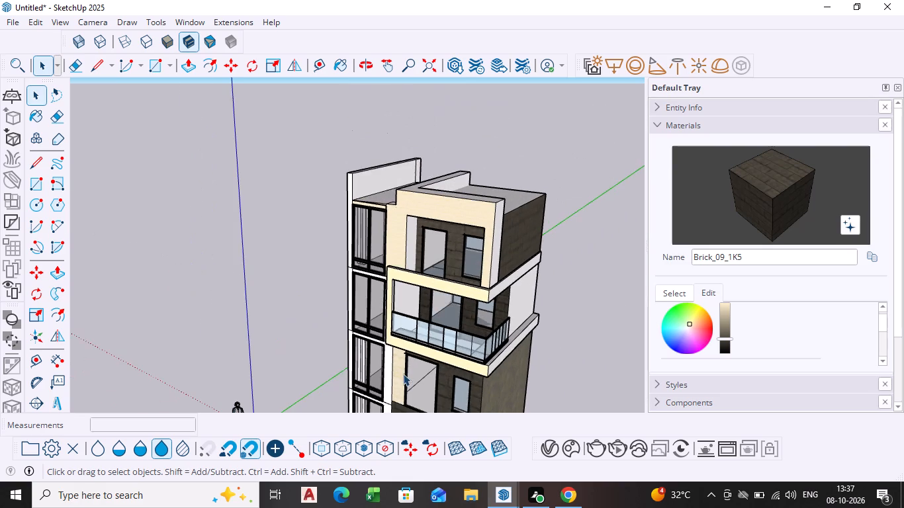
middle_drag(403, 374, 289, 312)
scroll(439, 387, up, 5)
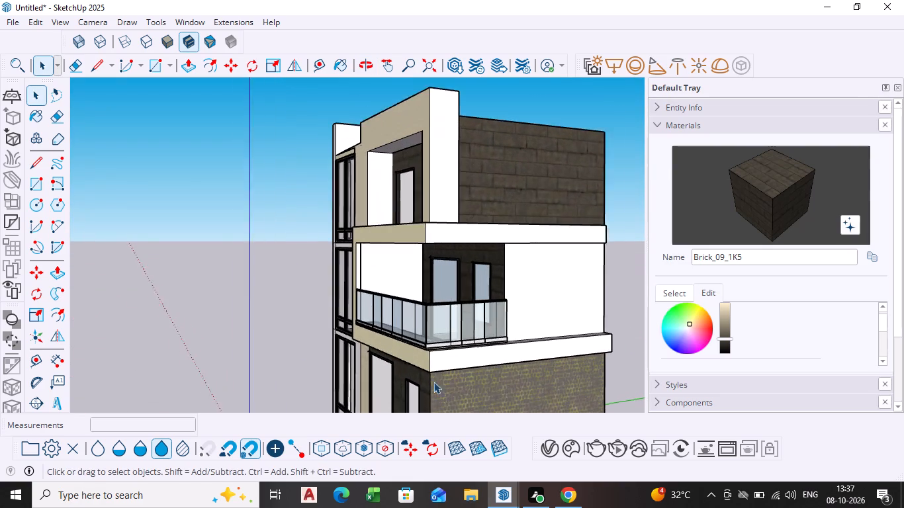
middle_drag(406, 360, 392, 403)
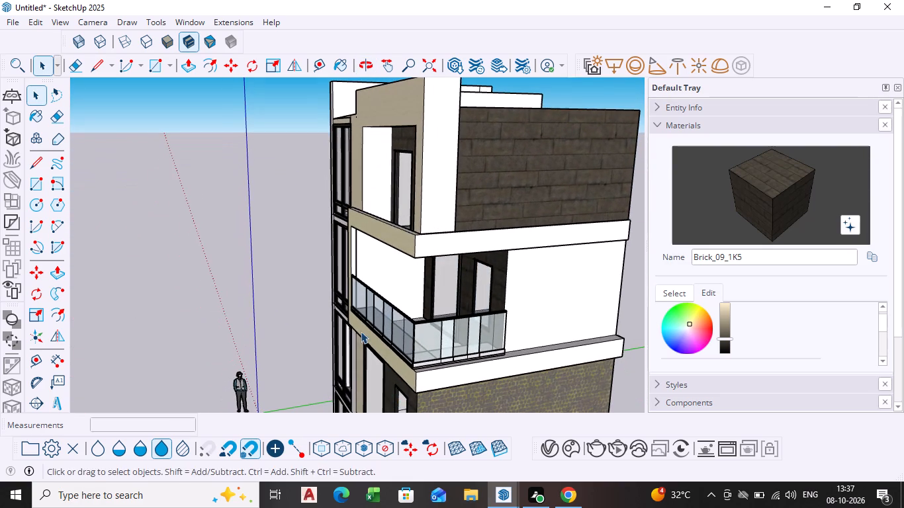
middle_drag(360, 331, 531, 310)
scroll(502, 277, down, 4)
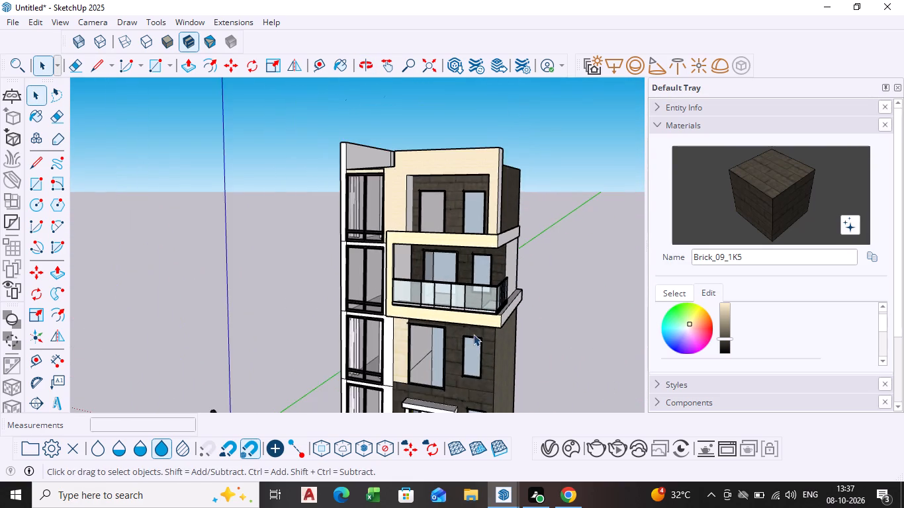
scroll(469, 344, down, 3)
middle_drag(457, 369, 514, 339)
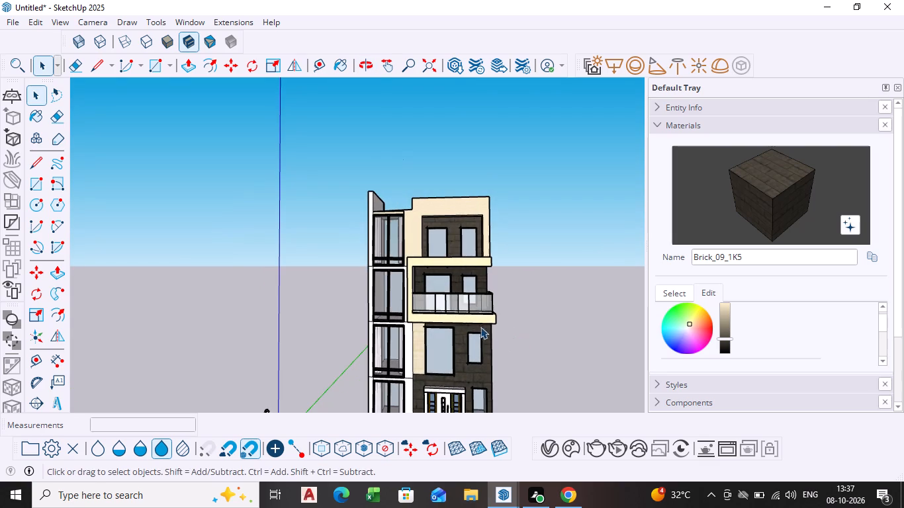
middle_drag(465, 317, 415, 409)
scroll(424, 321, up, 4)
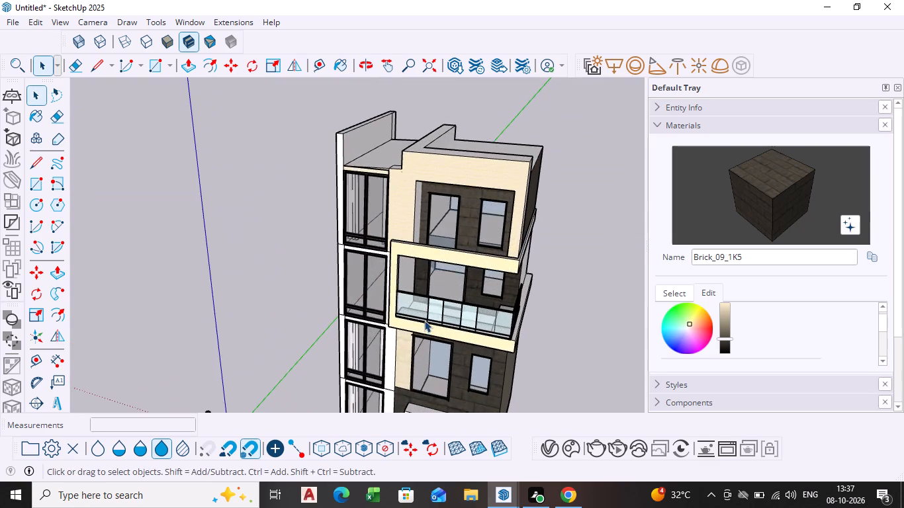
middle_drag(425, 323, 324, 388)
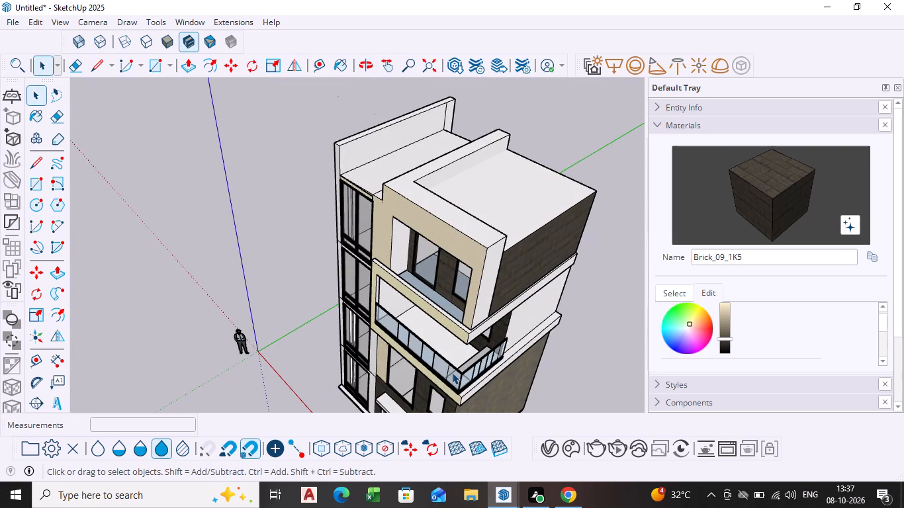
Copy the front and side glass railings together about 10' 2" up onto the parapet of the balcony on the storey above.
click(452, 372)
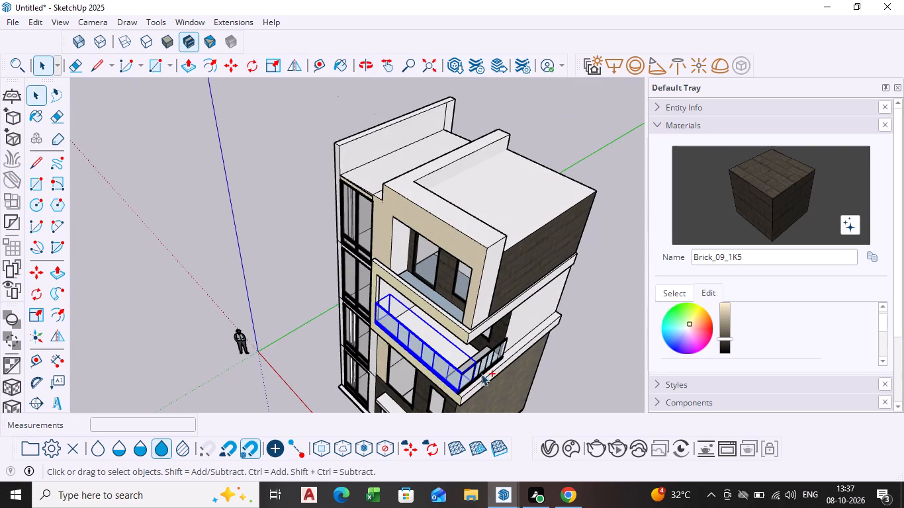
shift+click(475, 370)
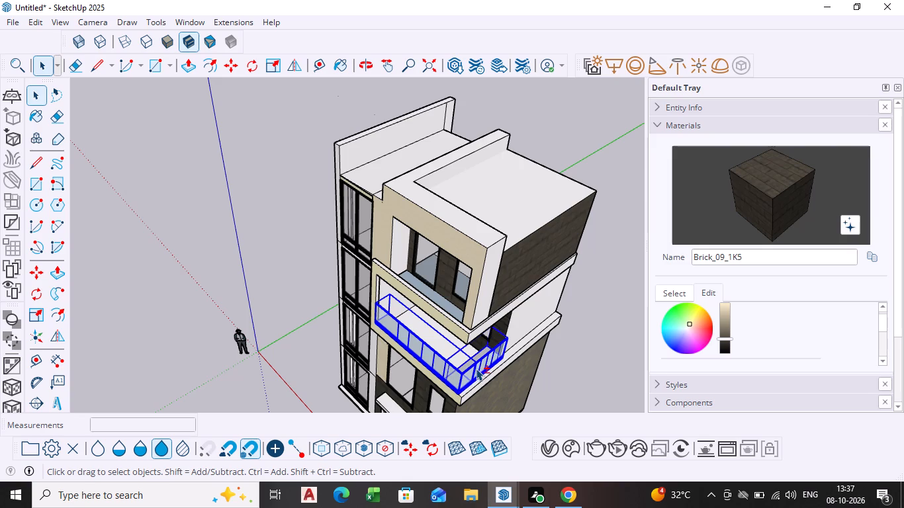
key(m)
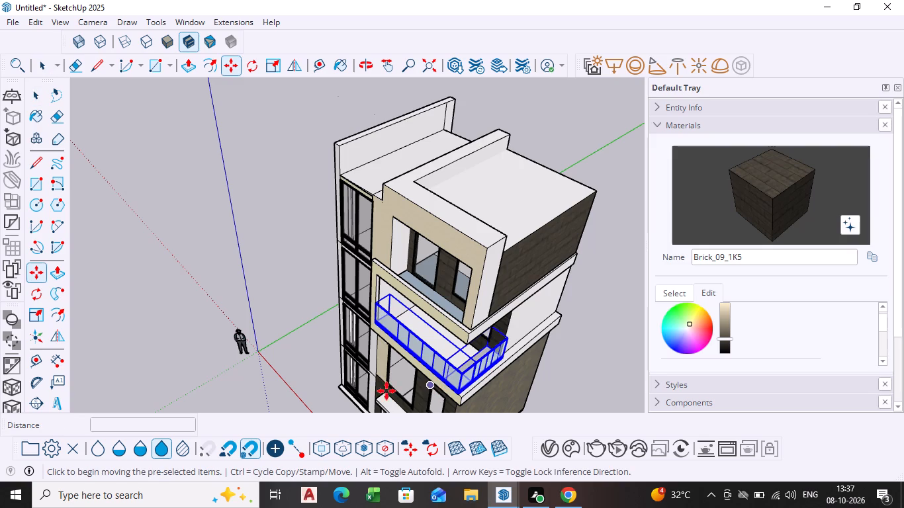
ctrl+click(371, 323)
scroll(379, 259, up, 4)
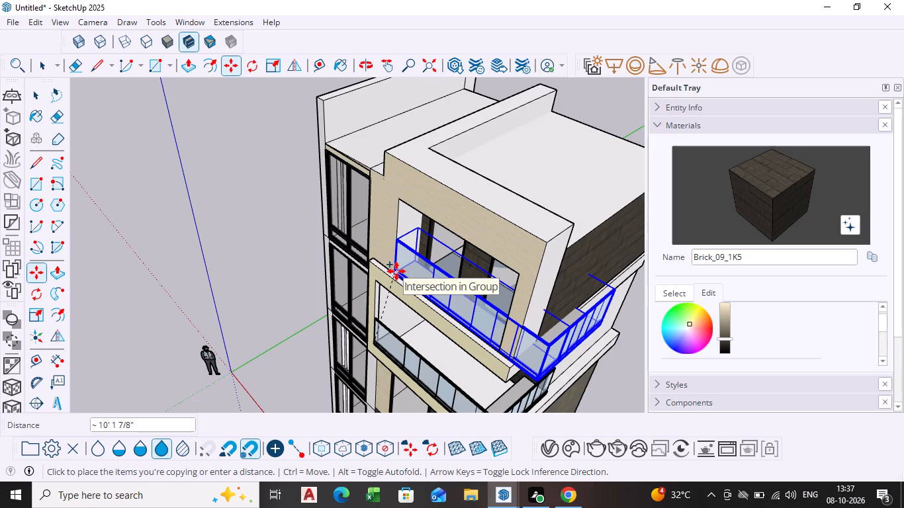
scroll(396, 271, up, 9)
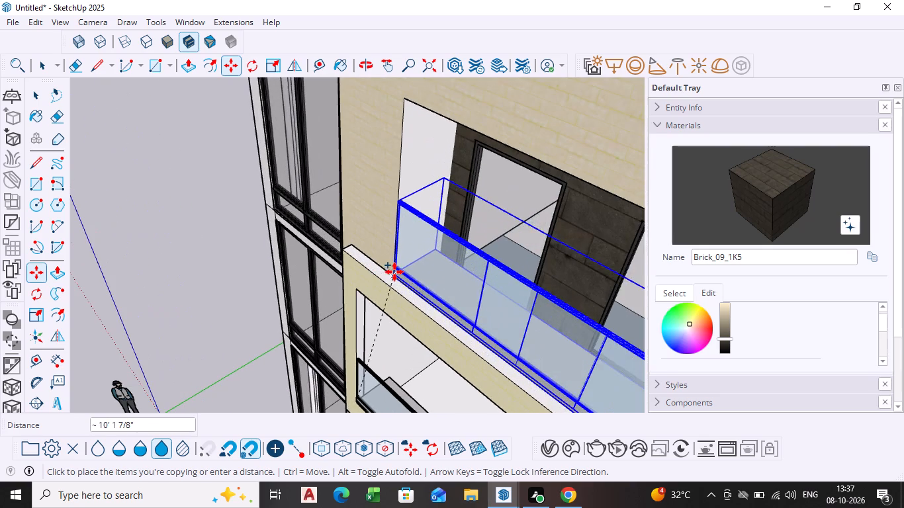
scroll(392, 276, up, 10)
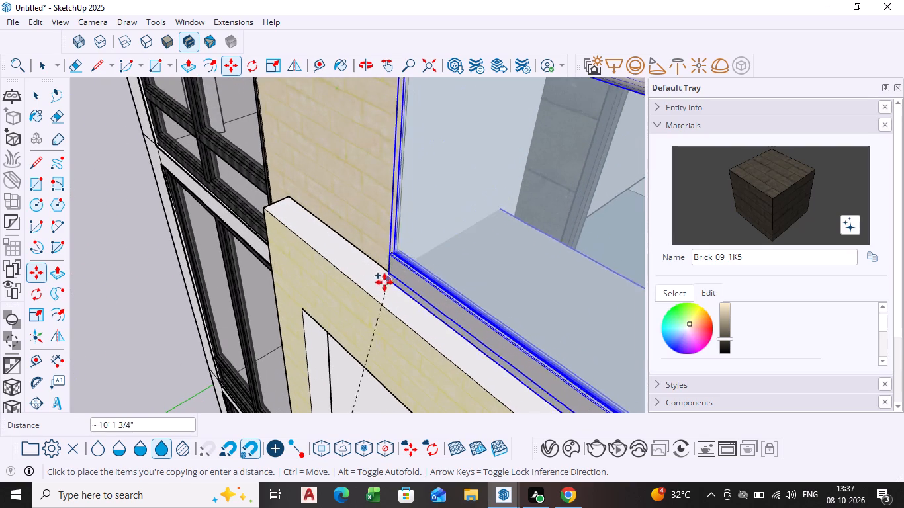
click(369, 290)
scroll(368, 292, down, 6)
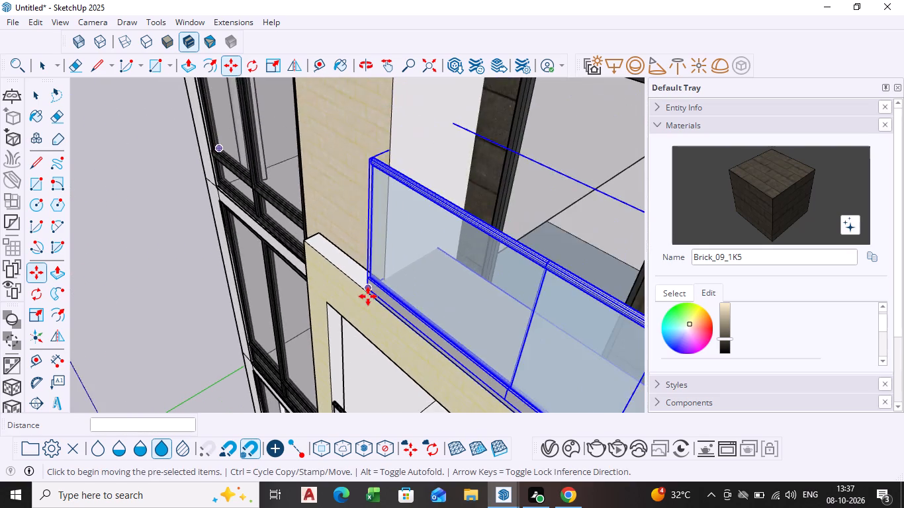
scroll(368, 296, down, 9)
Scale the two copied railings together to about 0.79 along red, keeping green at 1.00, to pull them in along the parapet.
shift+middle_drag(386, 319, 191, 212)
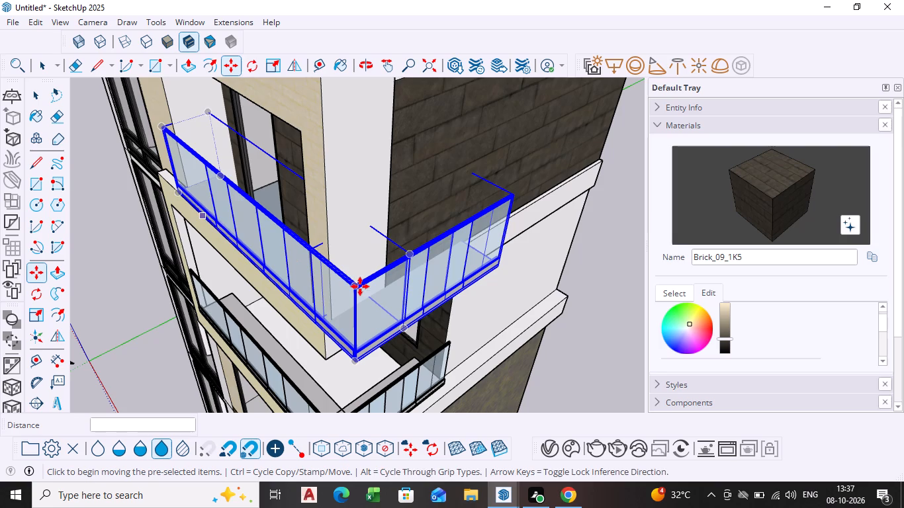
click(35, 311)
scroll(321, 342, up, 3)
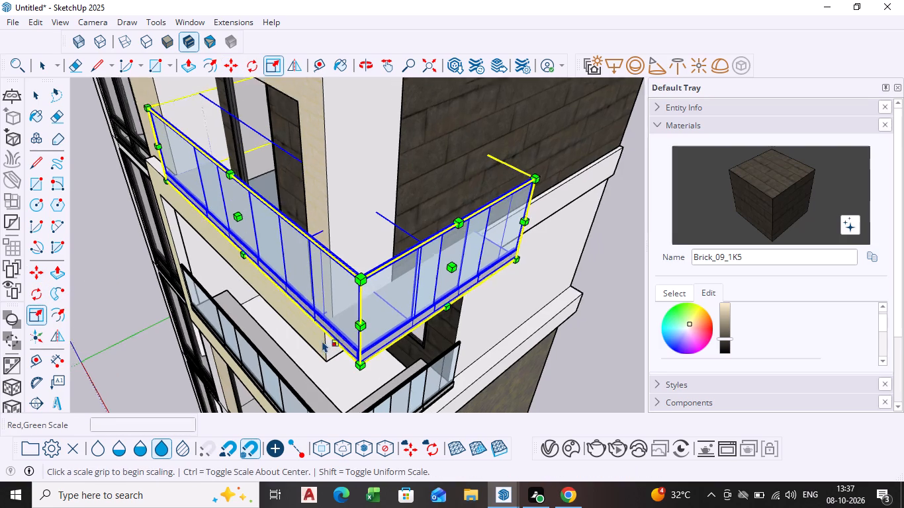
scroll(322, 341, up, 1)
click(378, 314)
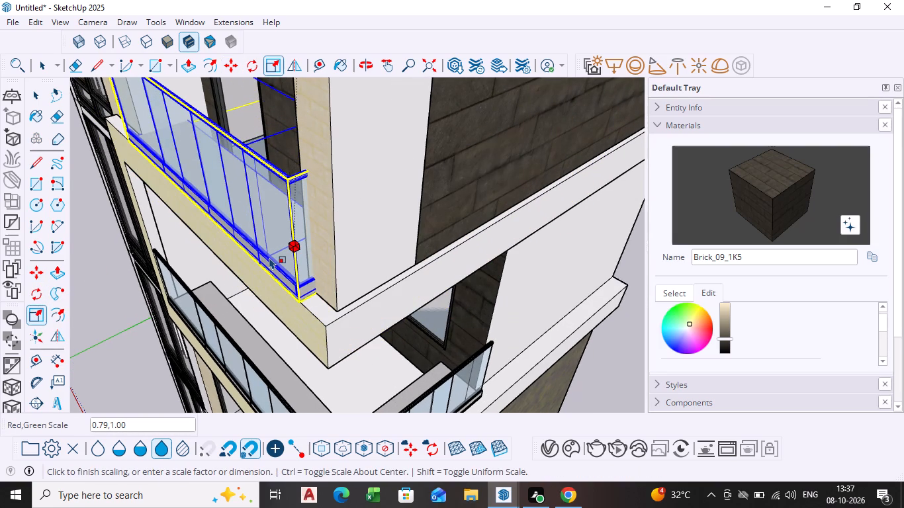
click(269, 257)
scroll(290, 296, down, 1)
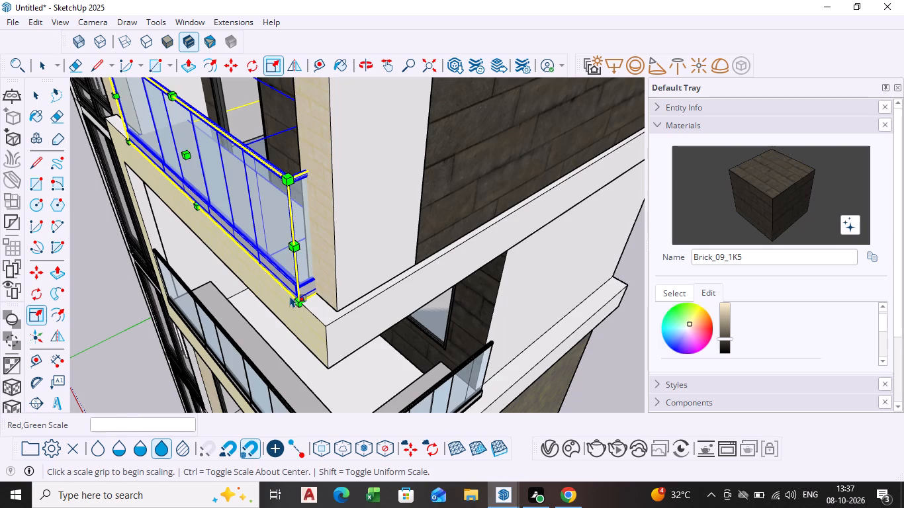
scroll(290, 296, down, 2)
middle_drag(290, 296, 377, 270)
middle_drag(347, 226, 369, 292)
scroll(369, 292, down, 1)
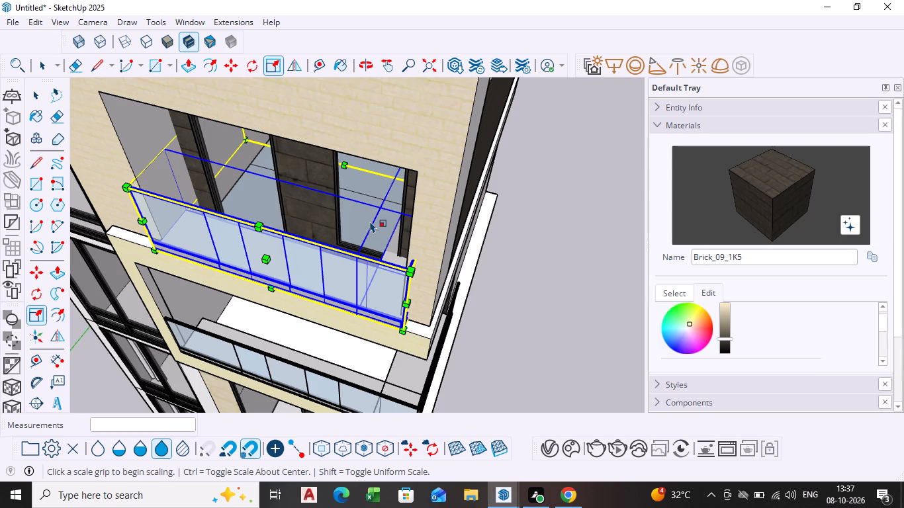
key(space)
Move the copied side railing about 1' 1" outward along the red axis to the upper balcony's outer corner.
middle_drag(392, 230, 414, 274)
middle_drag(407, 265, 428, 210)
scroll(393, 236, up, 4)
click(396, 222)
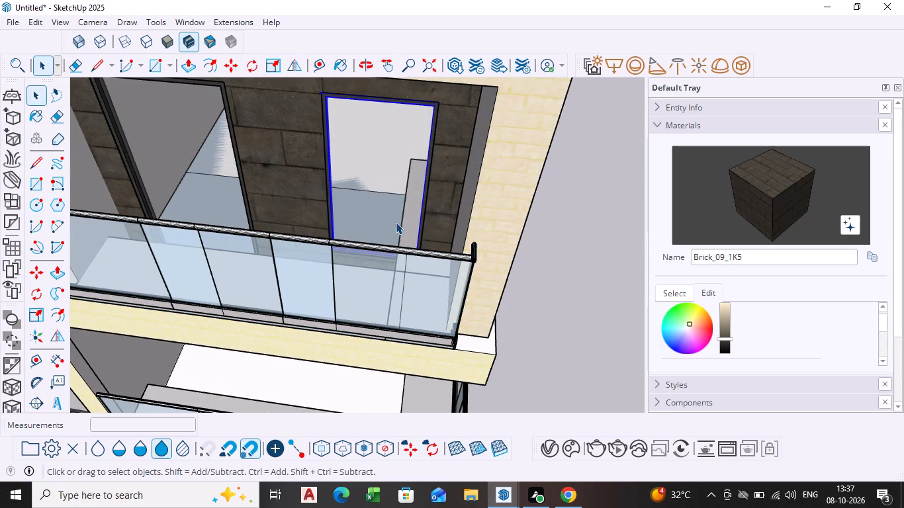
scroll(508, 247, down, 3)
middle_drag(508, 247, 416, 239)
scroll(425, 284, up, 4)
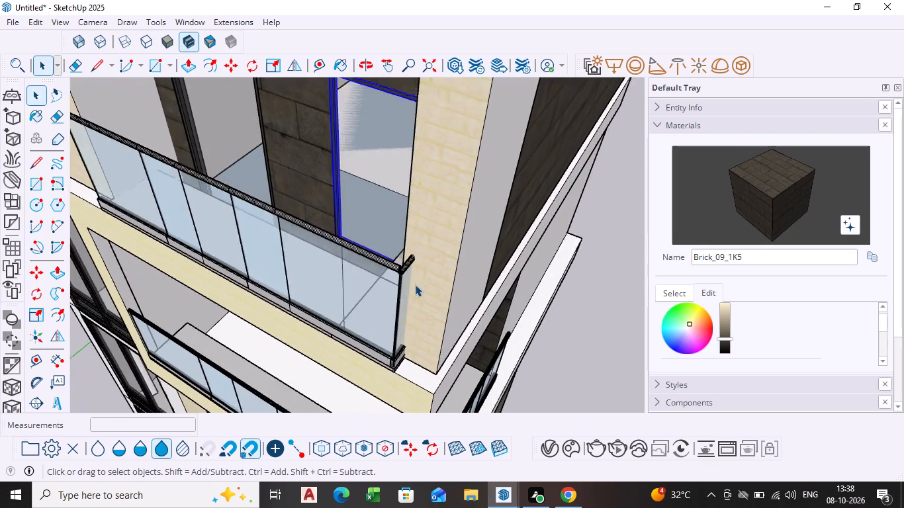
click(402, 285)
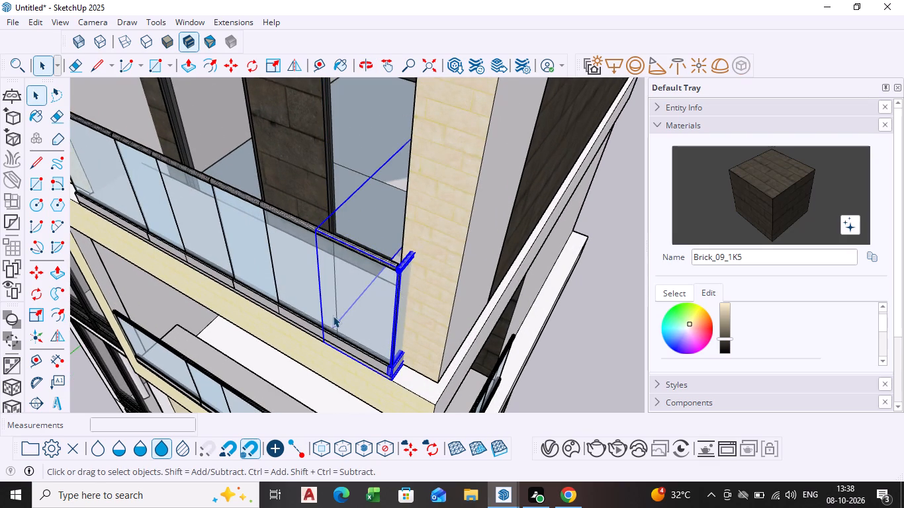
click(42, 273)
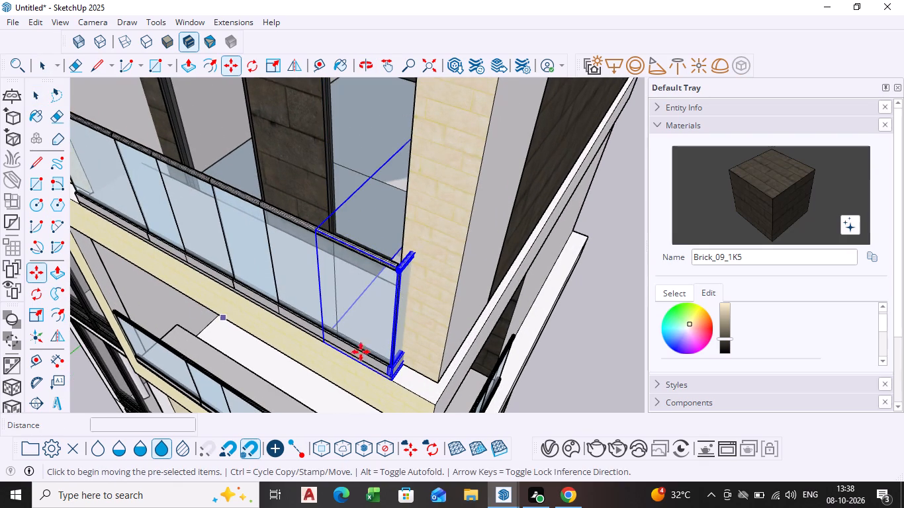
click(394, 379)
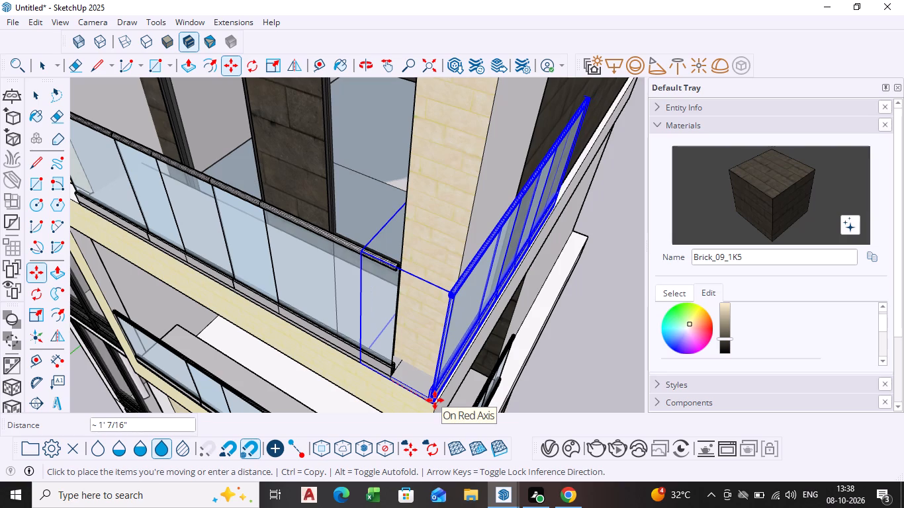
click(436, 403)
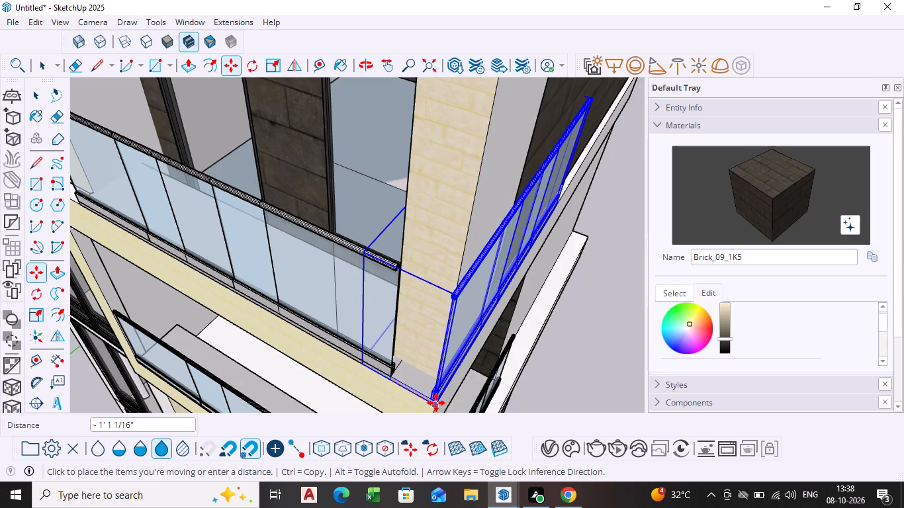
Scale the copied front railing to about 1.00, 1.10 (red, green) so it meets the side railing at the upper balcony's corner.
middle_drag(379, 382, 398, 333)
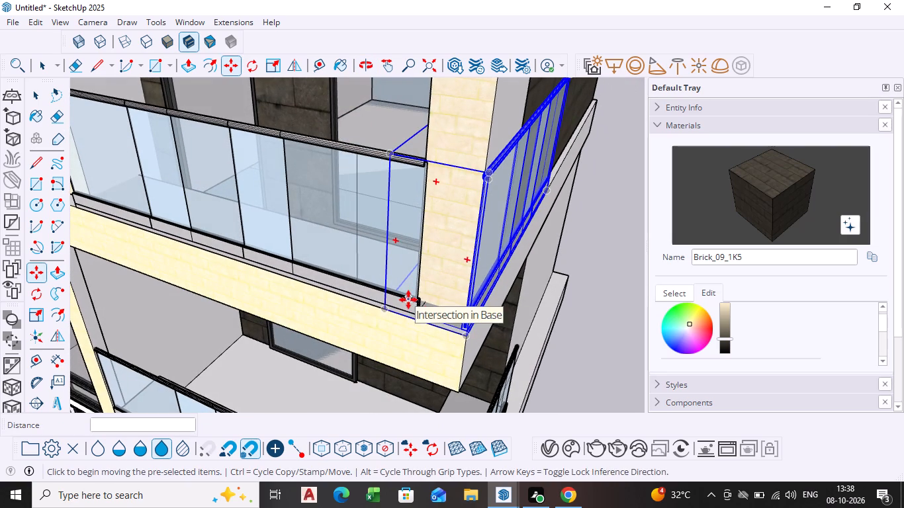
key(space)
click(416, 302)
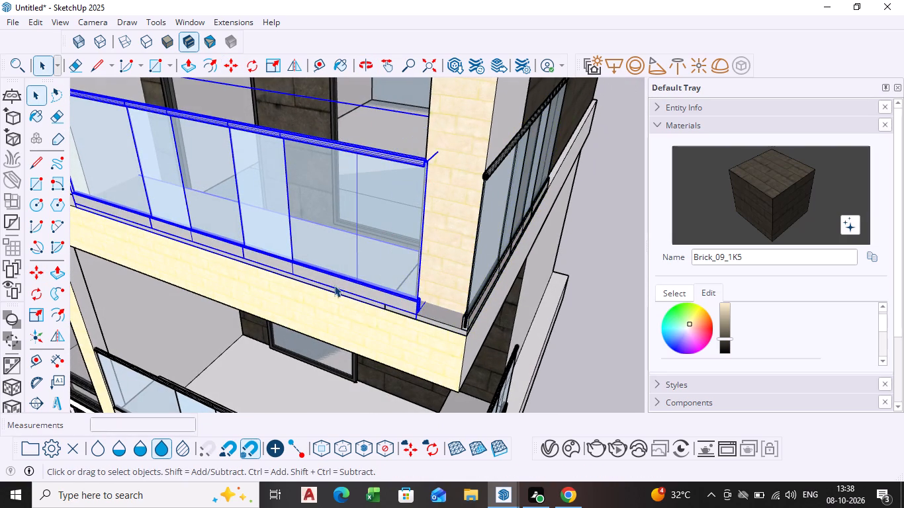
click(42, 310)
scroll(284, 301, down, 1)
middle_drag(284, 301, 192, 290)
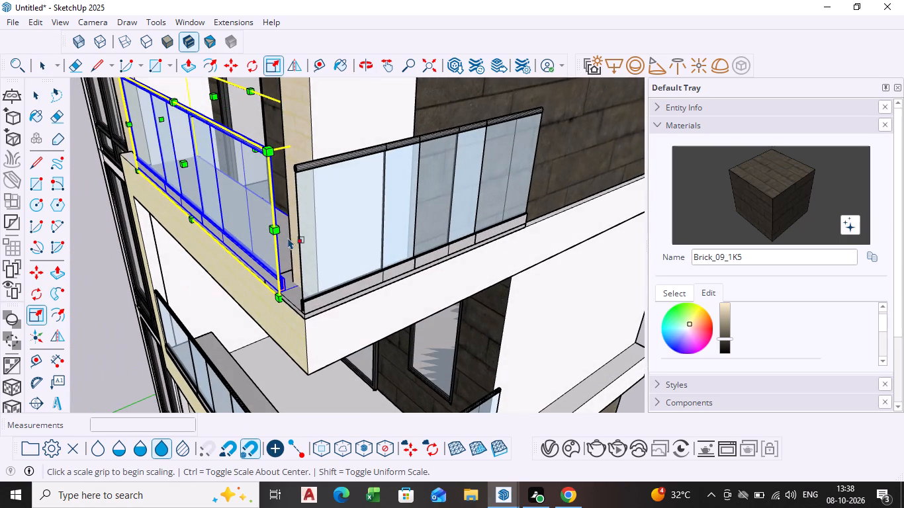
click(269, 228)
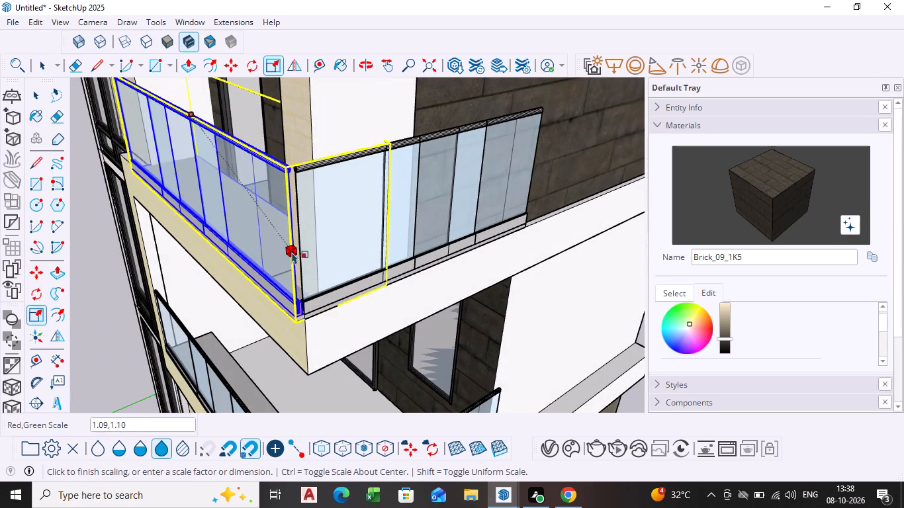
scroll(285, 253, up, 5)
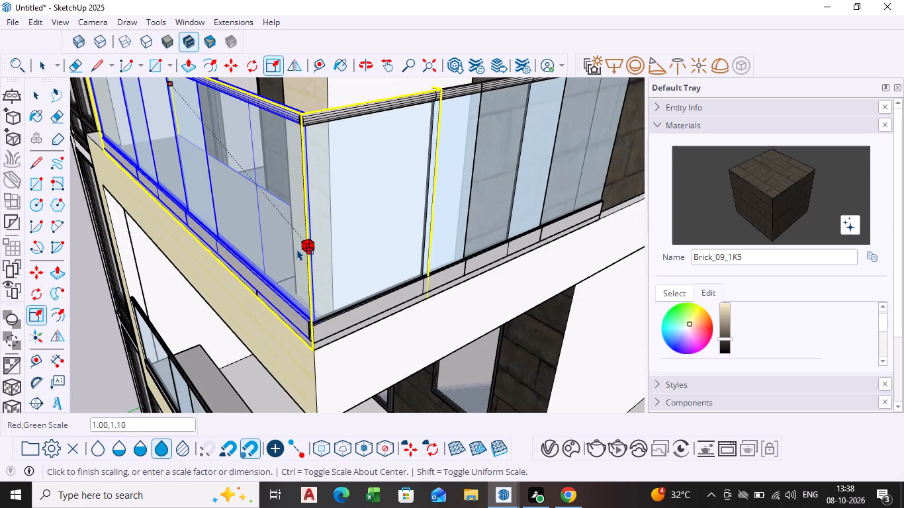
click(297, 249)
key(space)
Examine the fit of the glass railings on both balconies from the front and around the corner.
scroll(303, 254, down, 14)
middle_drag(308, 271, 397, 282)
click(582, 201)
scroll(465, 252, down, 1)
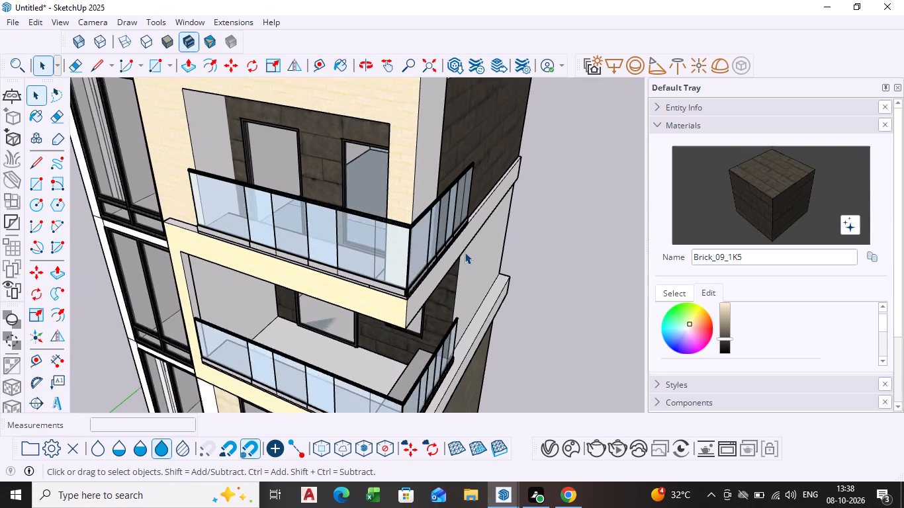
scroll(465, 252, down, 1)
middle_drag(465, 252, 582, 209)
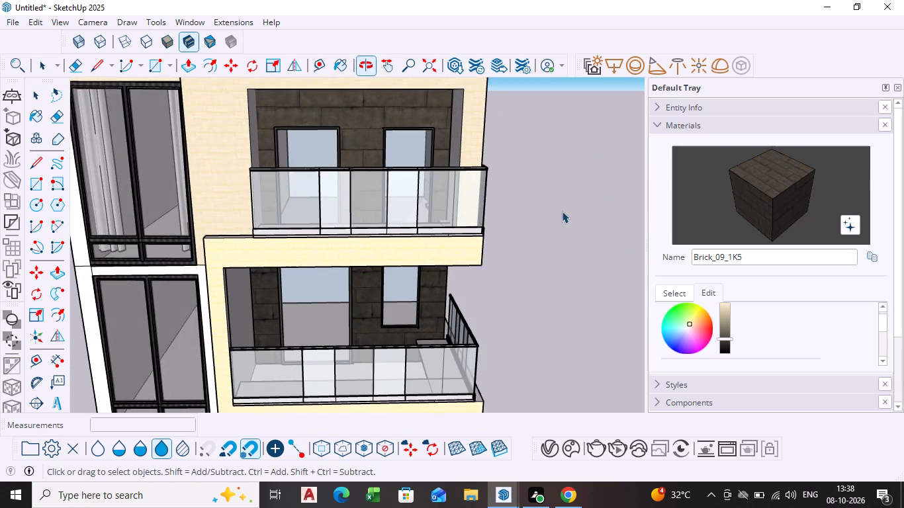
scroll(406, 236, down, 4)
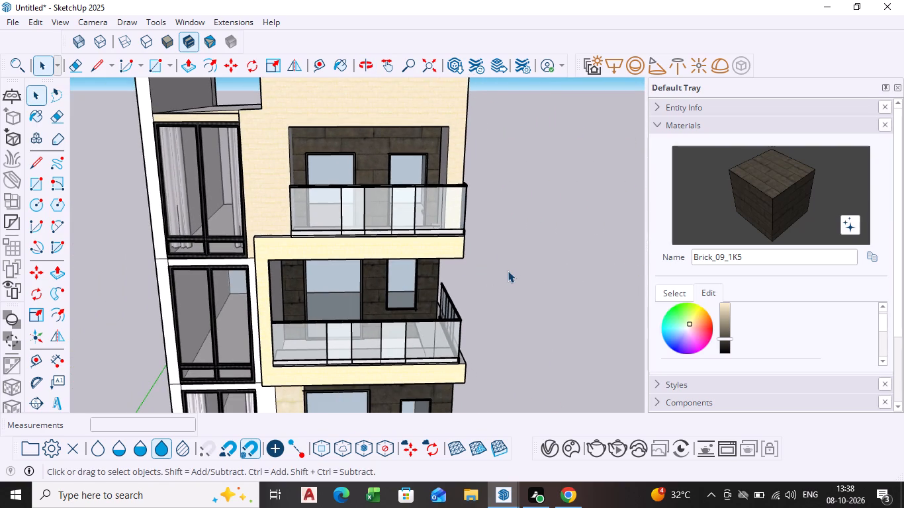
key(space)
click(507, 272)
scroll(502, 298, down, 2)
middle_drag(502, 299, 257, 297)
scroll(388, 320, up, 4)
middle_drag(423, 333, 623, 371)
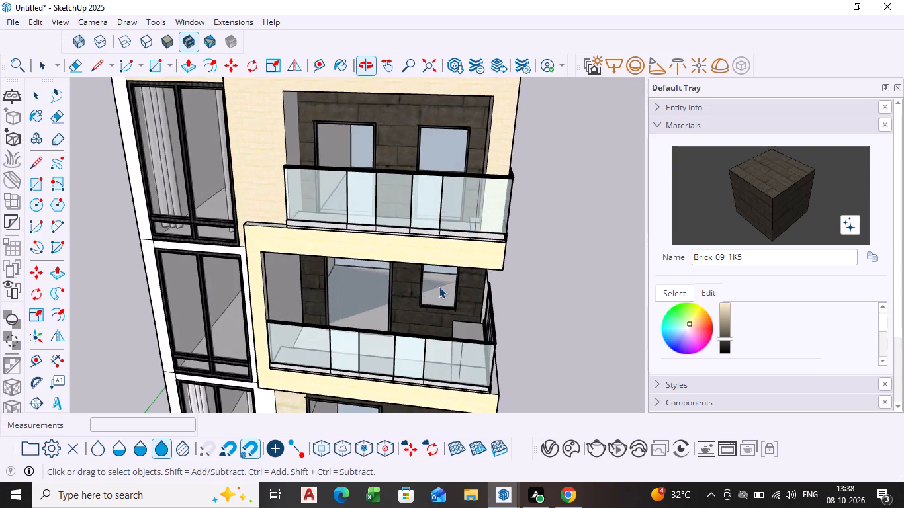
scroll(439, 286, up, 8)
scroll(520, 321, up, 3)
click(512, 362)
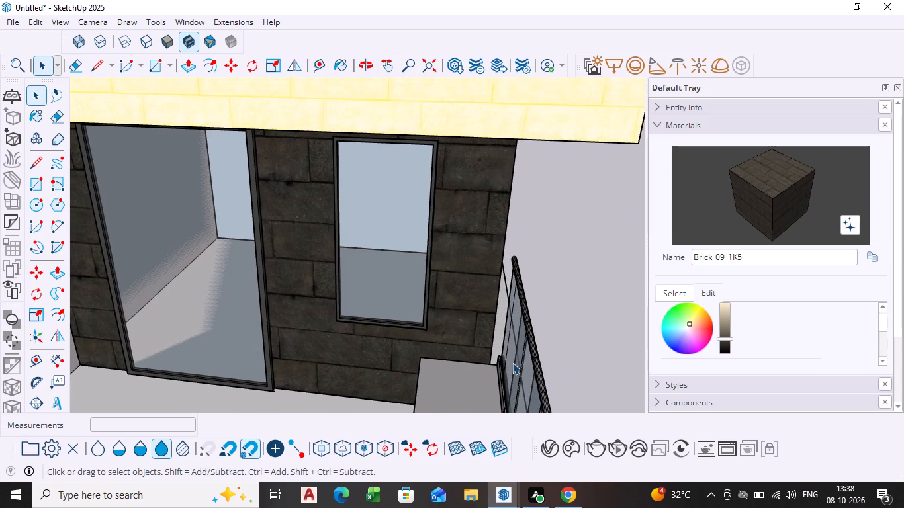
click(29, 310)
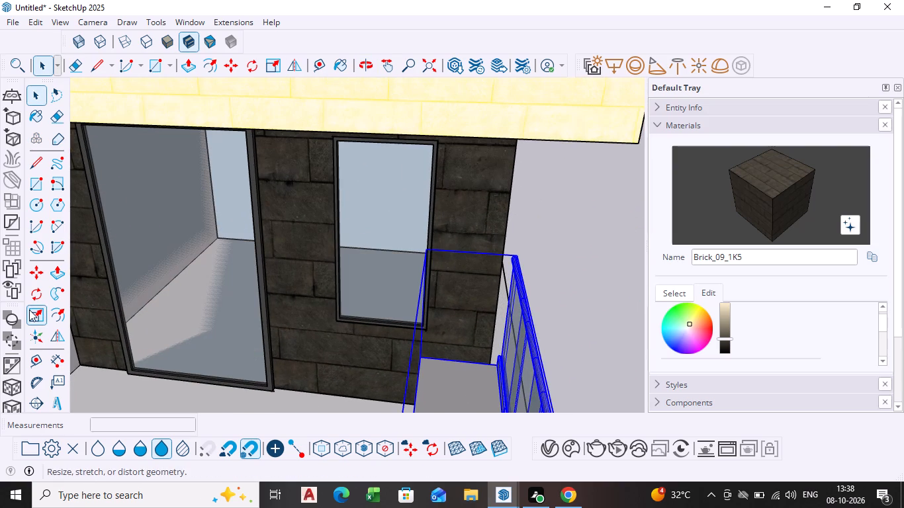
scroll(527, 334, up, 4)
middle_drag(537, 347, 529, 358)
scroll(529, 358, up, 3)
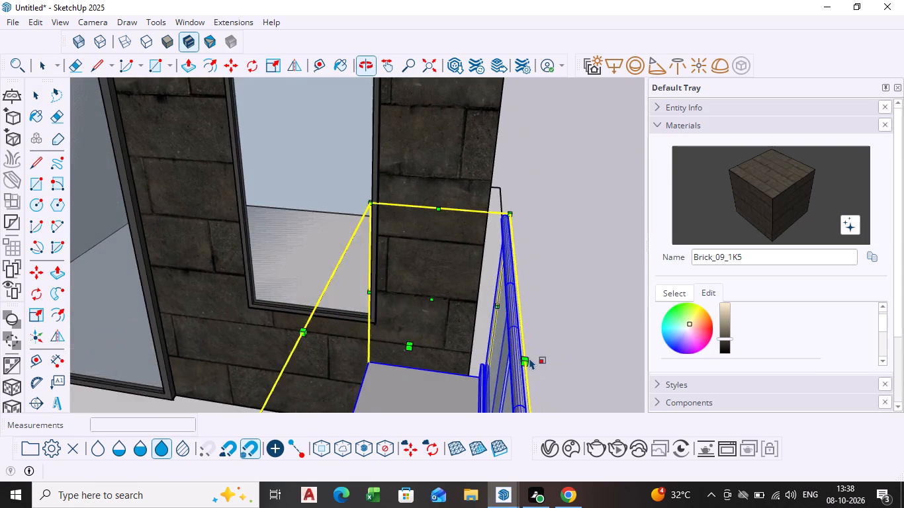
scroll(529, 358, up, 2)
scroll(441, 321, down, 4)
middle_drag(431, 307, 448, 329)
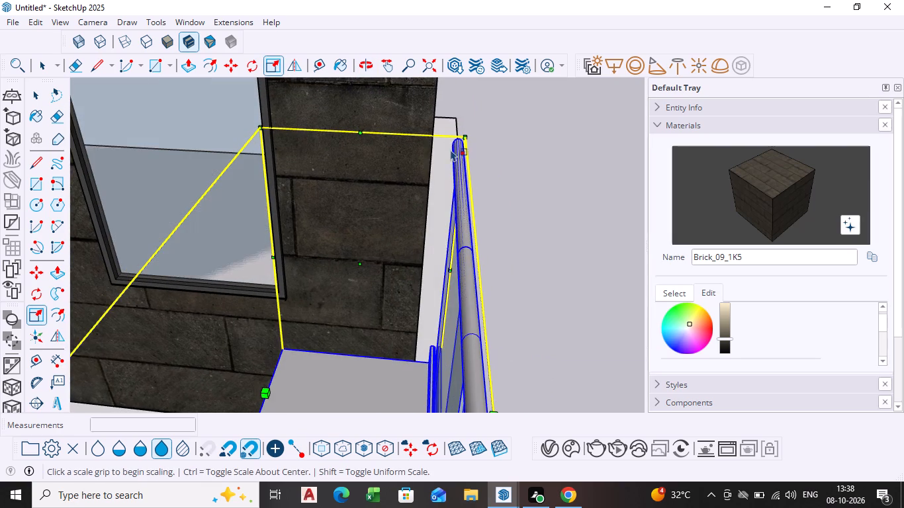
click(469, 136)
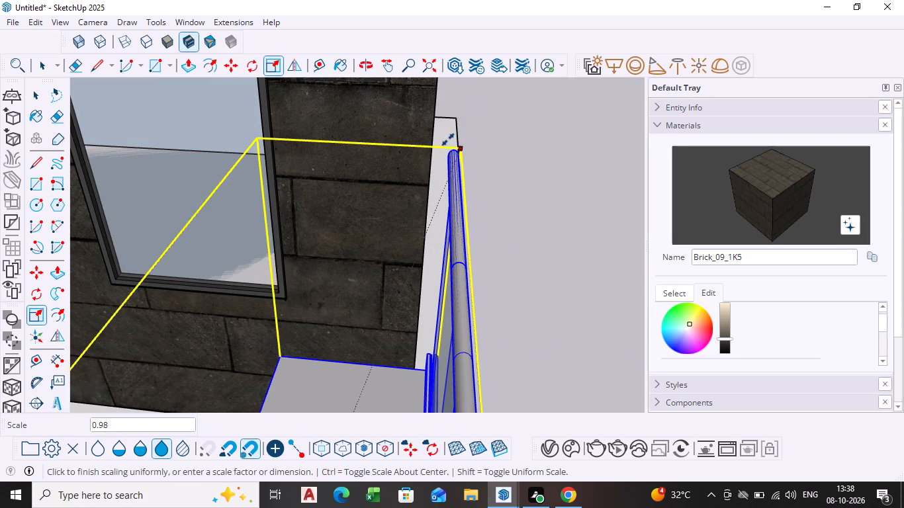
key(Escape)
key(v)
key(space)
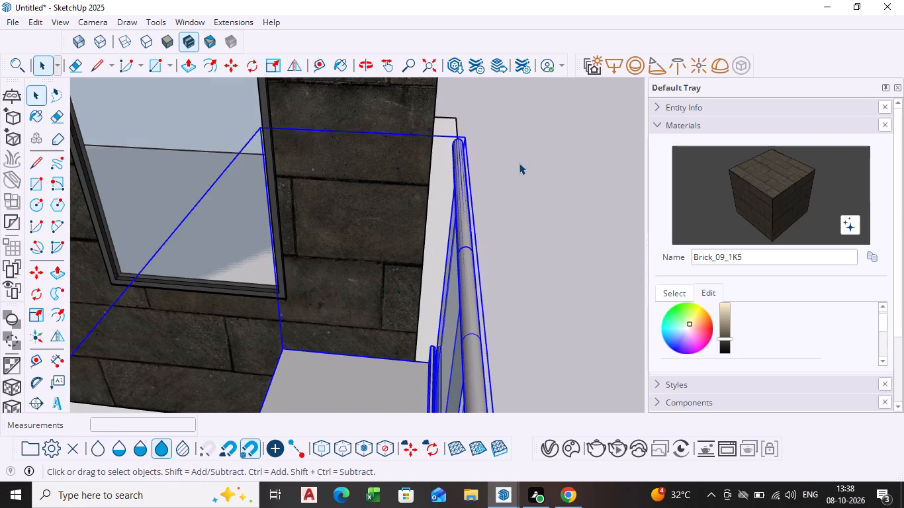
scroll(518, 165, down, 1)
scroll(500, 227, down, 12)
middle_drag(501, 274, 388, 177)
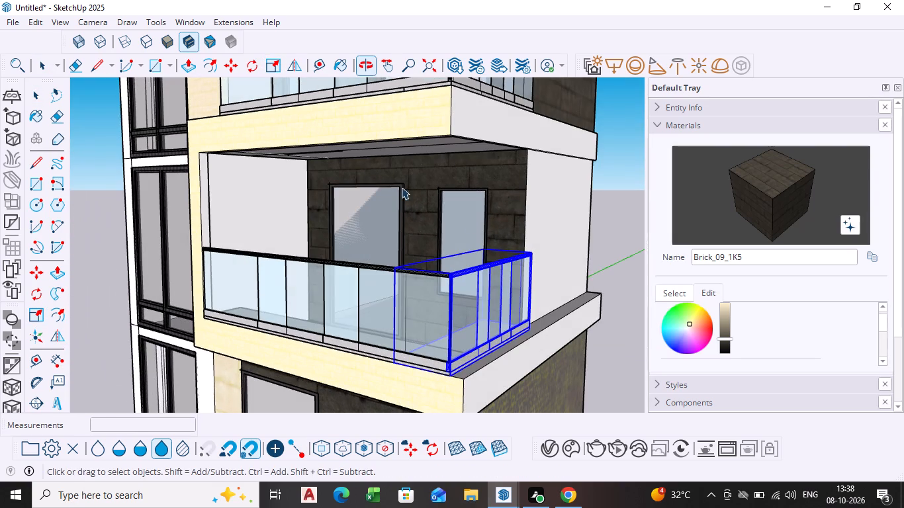
Examine the glass railings on both balconies within the whole elevation from the corner, the front and slightly above.
key(space)
click(621, 227)
scroll(443, 265, down, 6)
scroll(371, 284, down, 3)
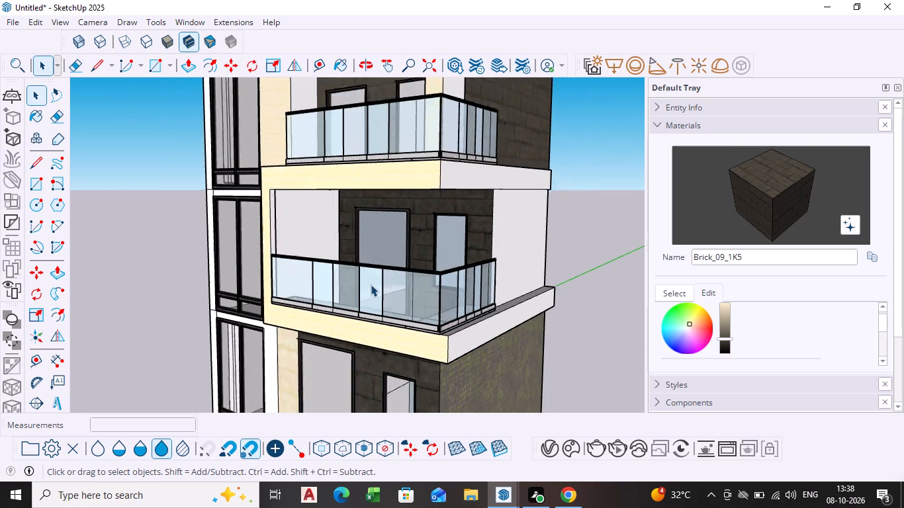
scroll(371, 284, down, 2)
middle_drag(385, 293, 508, 295)
scroll(442, 299, down, 4)
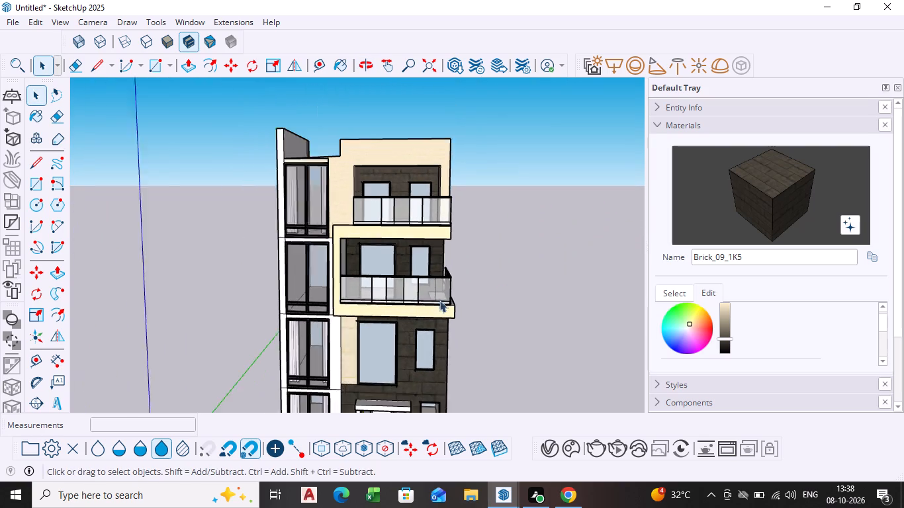
scroll(428, 340, down, 2)
middle_drag(421, 341, 381, 288)
middle_drag(346, 232, 354, 261)
Scale the upper balcony's front railing to about 1.10, 0.86 (red, blue) to reduce its height.
scroll(355, 185, up, 9)
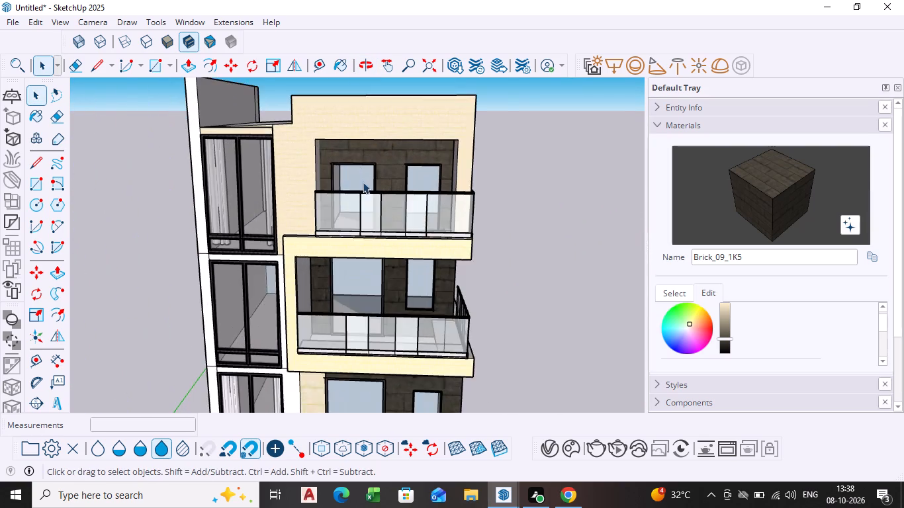
scroll(363, 182, up, 4)
middle_drag(365, 209, 373, 241)
scroll(380, 216, up, 4)
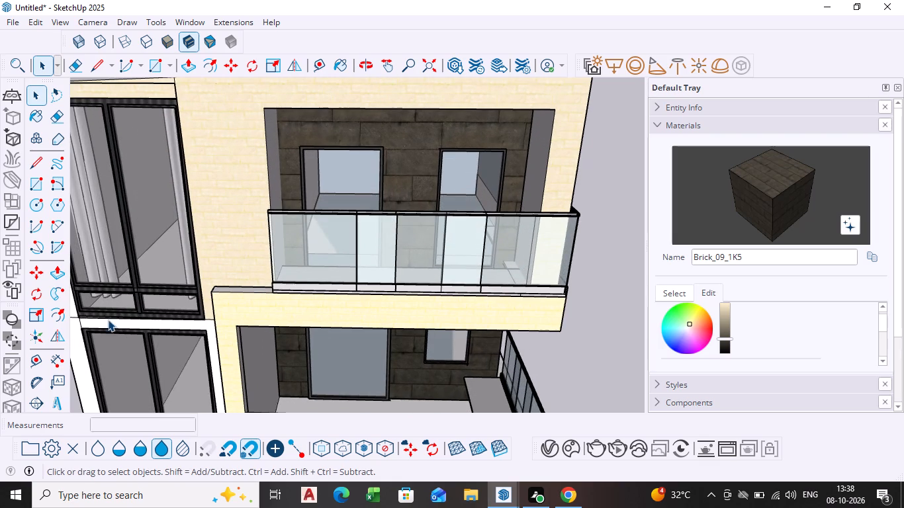
click(43, 313)
click(338, 247)
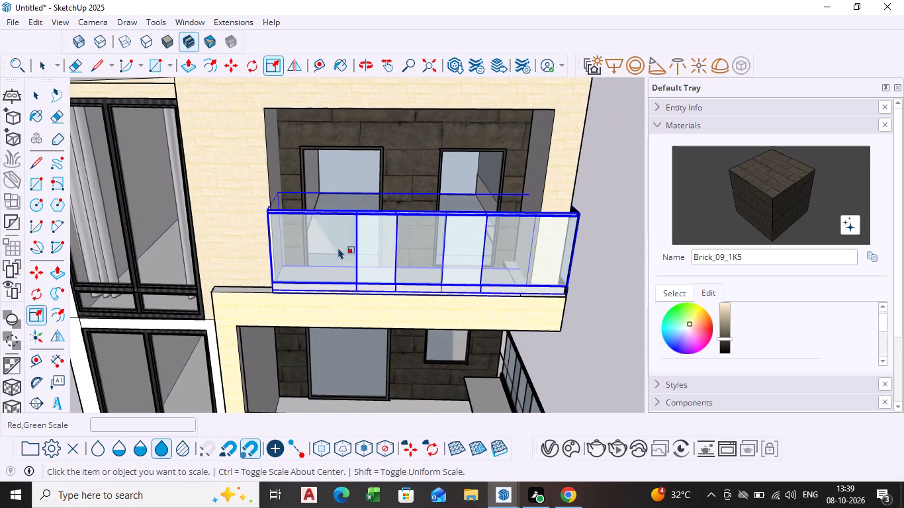
middle_drag(338, 247, 345, 284)
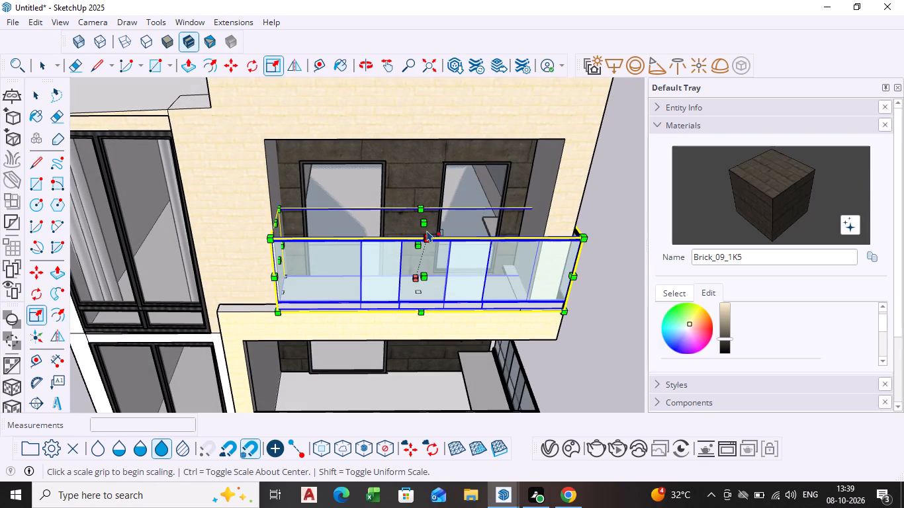
click(427, 239)
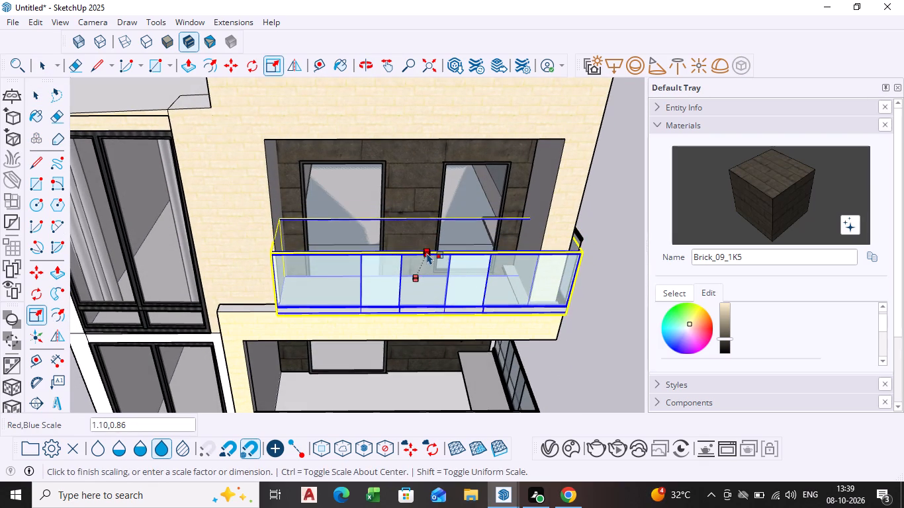
click(427, 257)
key(space)
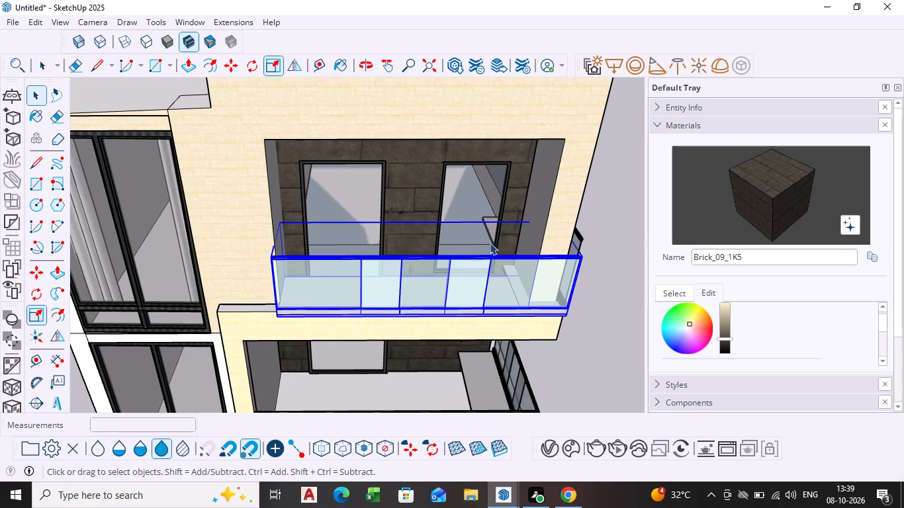
click(599, 189)
Scale the upper balcony's side railing to about 0.89, 0.79 (red, blue) to reduce its height.
middle_drag(561, 263, 325, 229)
scroll(561, 263, down, 1)
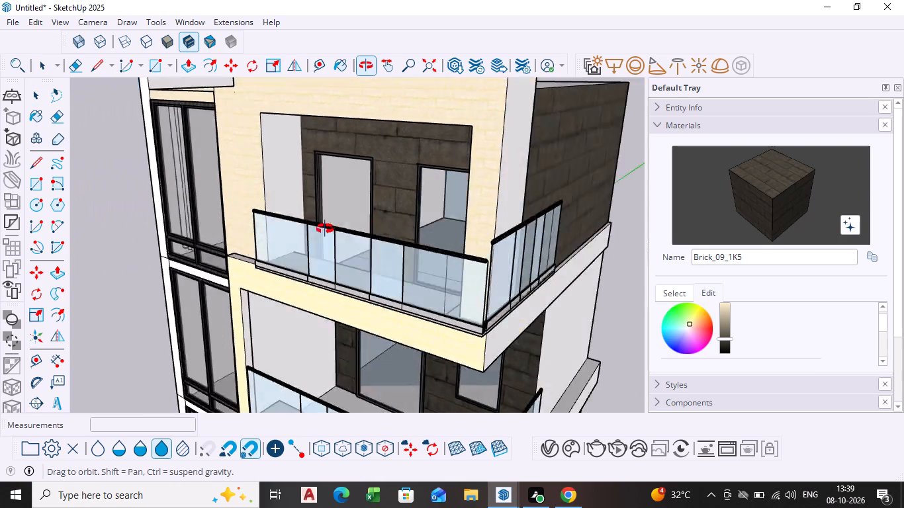
middle_drag(325, 229, 285, 237)
scroll(328, 337, up, 3)
click(328, 337)
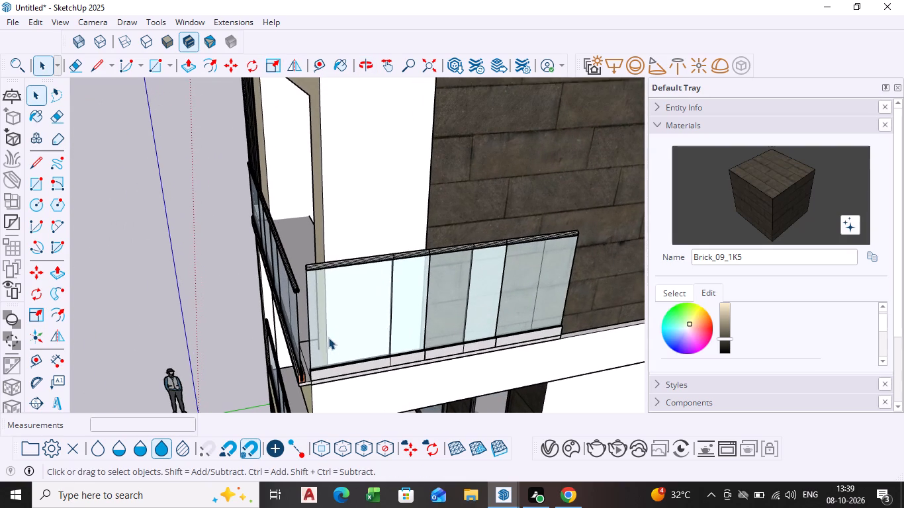
click(31, 309)
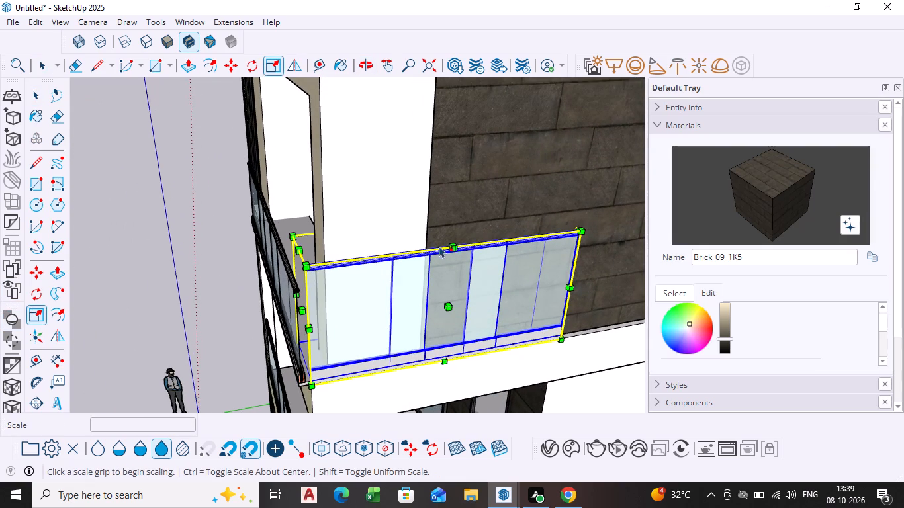
click(452, 243)
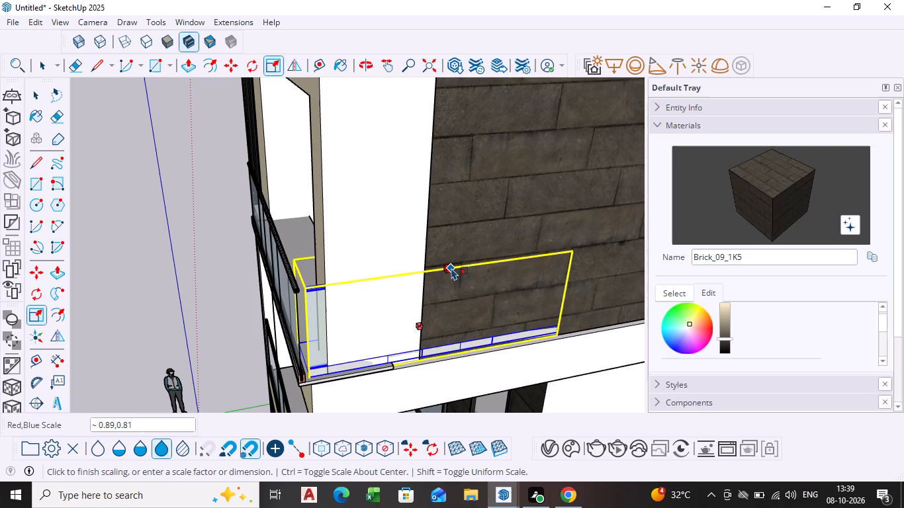
click(451, 269)
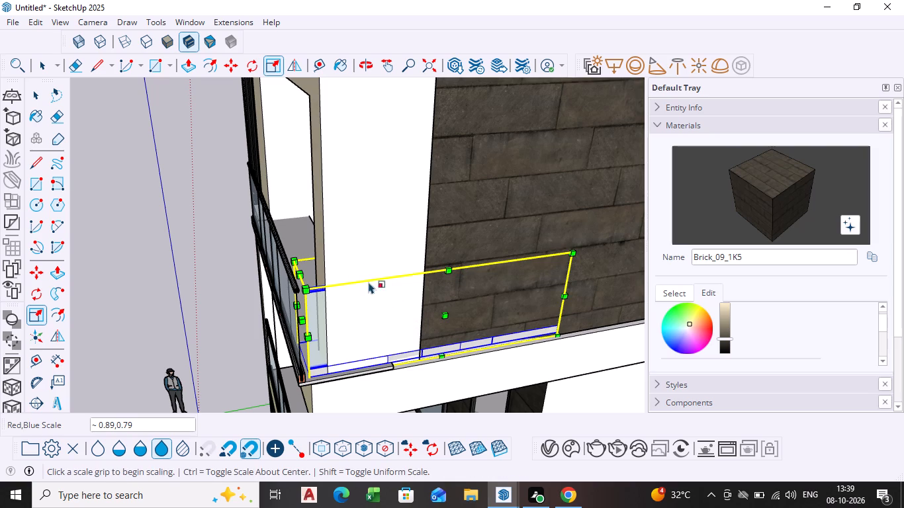
Move the upper balcony's front railing about 5 5/16" so its bottom corner meets the base of the side railing.
middle_drag(294, 343, 312, 288)
scroll(318, 327, up, 9)
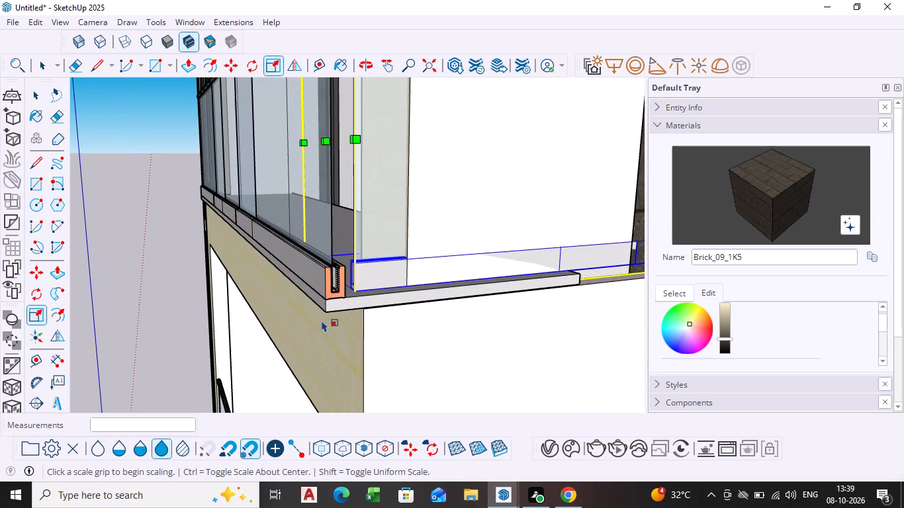
key(space)
click(330, 292)
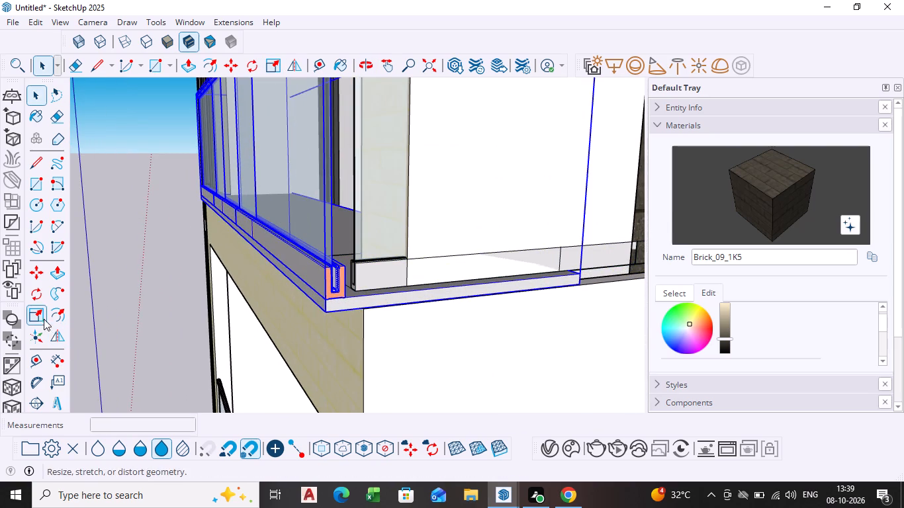
click(32, 282)
click(327, 310)
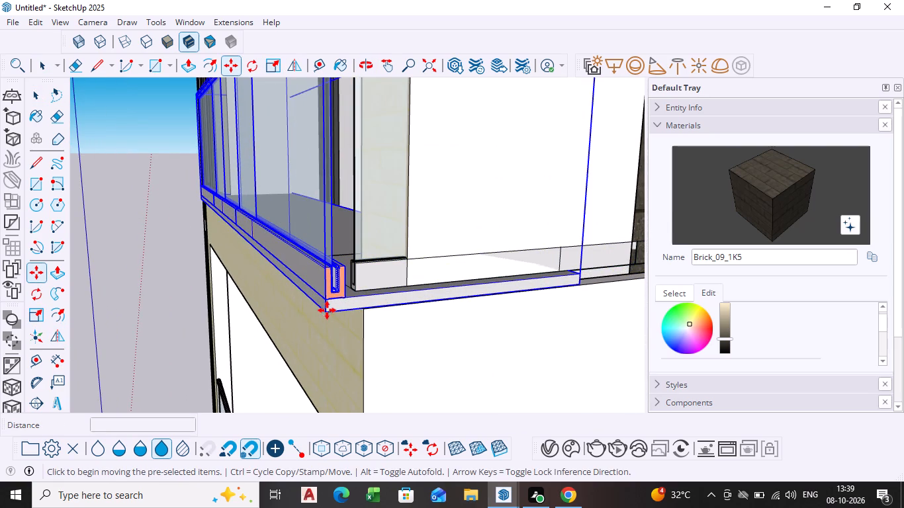
scroll(361, 298, up, 3)
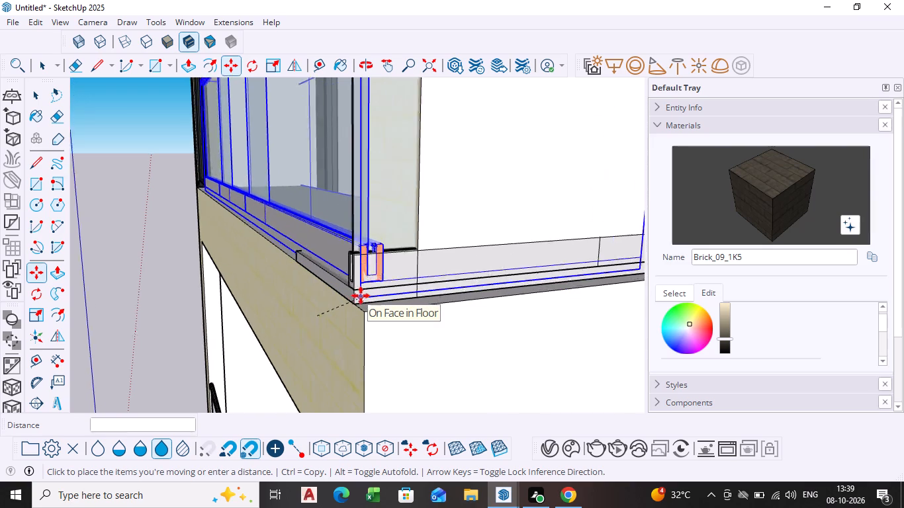
scroll(361, 296, up, 3)
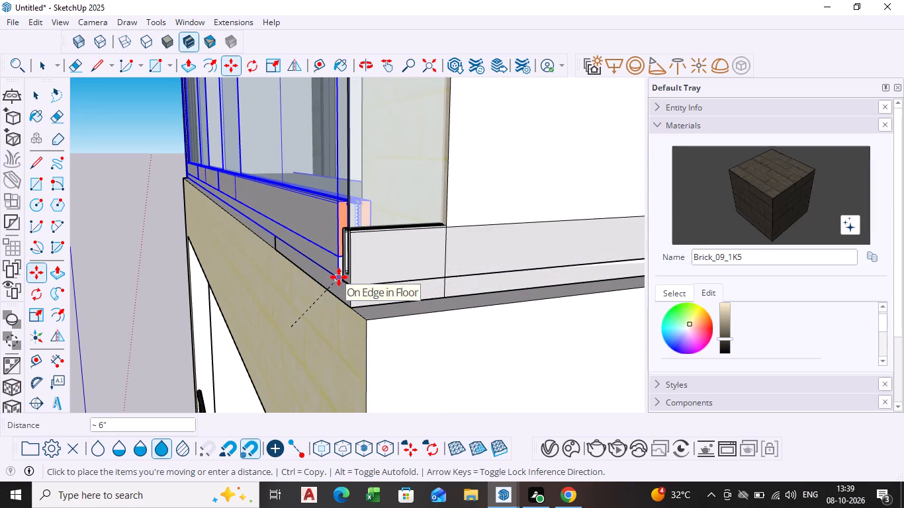
scroll(339, 277, up, 4)
middle_drag(339, 278, 363, 288)
scroll(362, 288, up, 5)
click(362, 288)
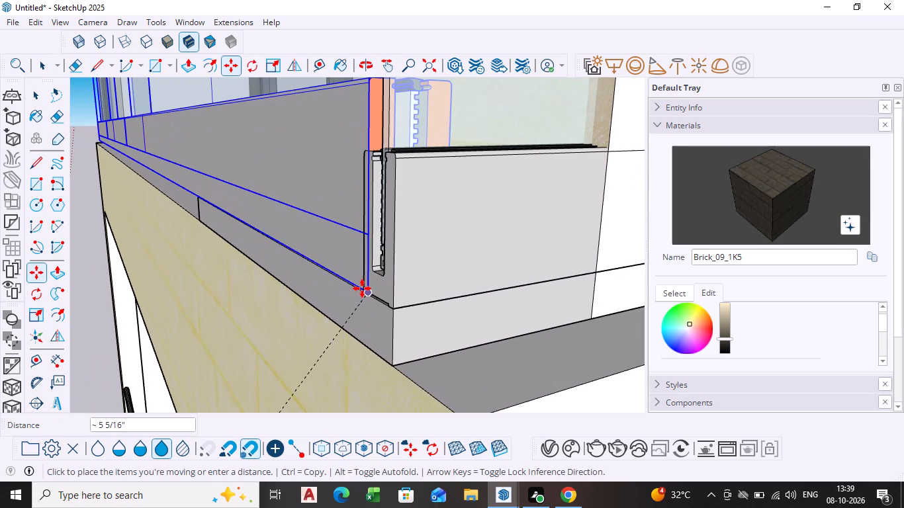
scroll(300, 290, down, 12)
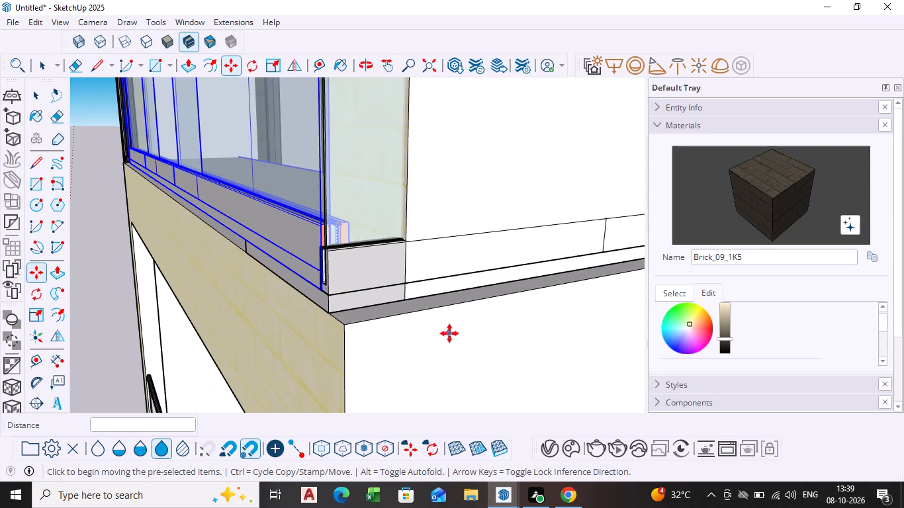
key(space)
click(470, 343)
Move the upper balcony's side railing about 2 7/16" outward to the parapet's outer corner.
scroll(325, 333, down, 19)
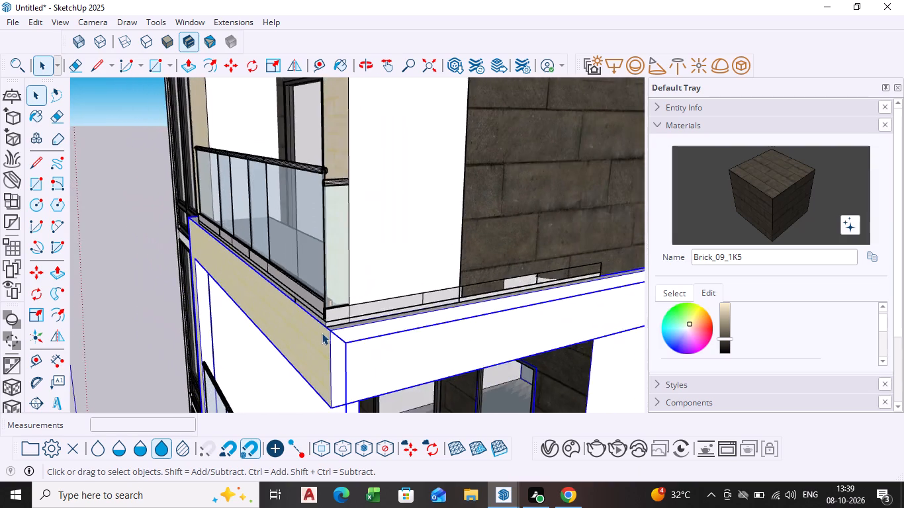
scroll(318, 332, down, 5)
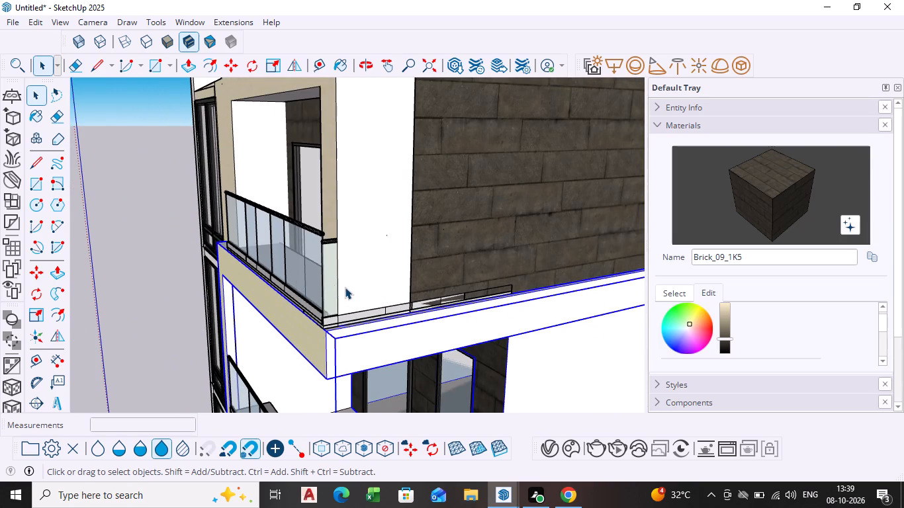
scroll(337, 299, up, 4)
click(329, 296)
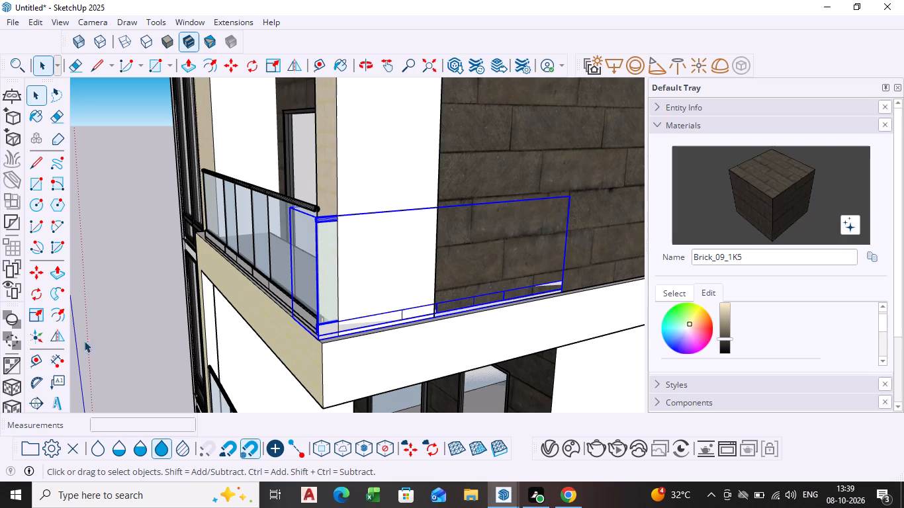
click(31, 272)
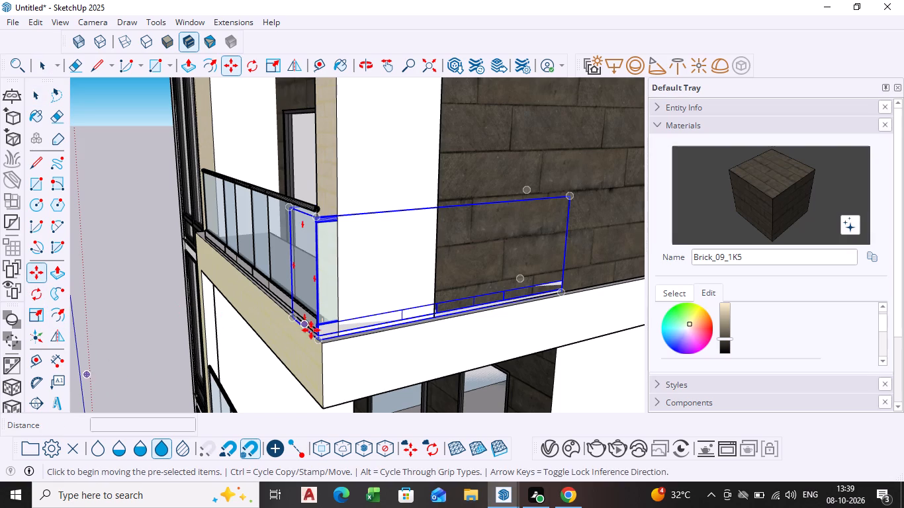
click(318, 335)
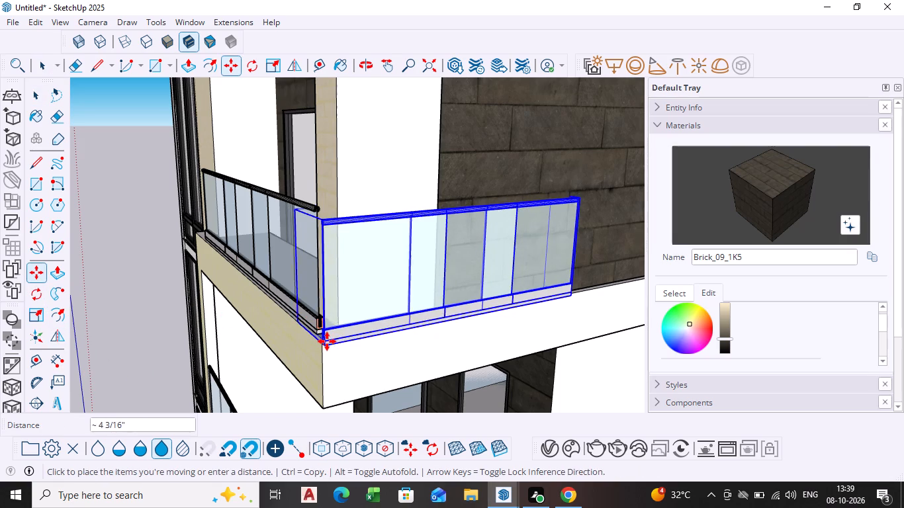
scroll(330, 342, up, 11)
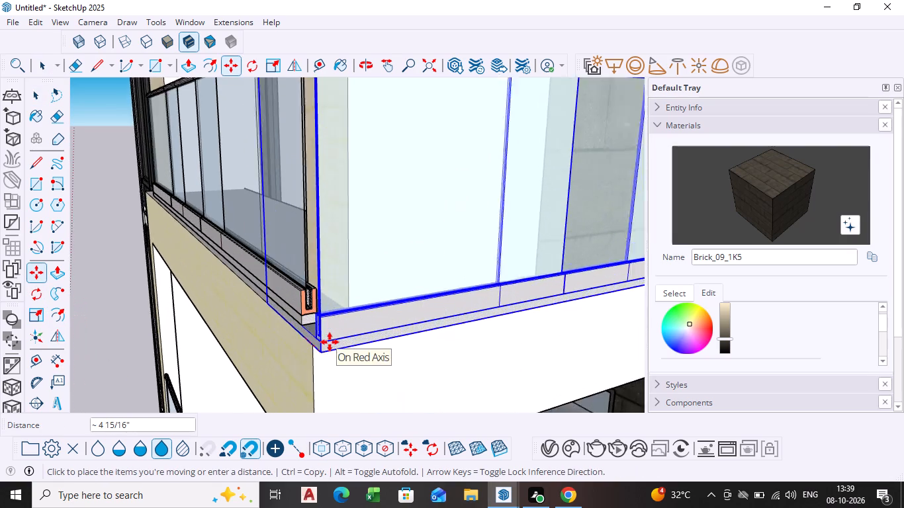
click(315, 341)
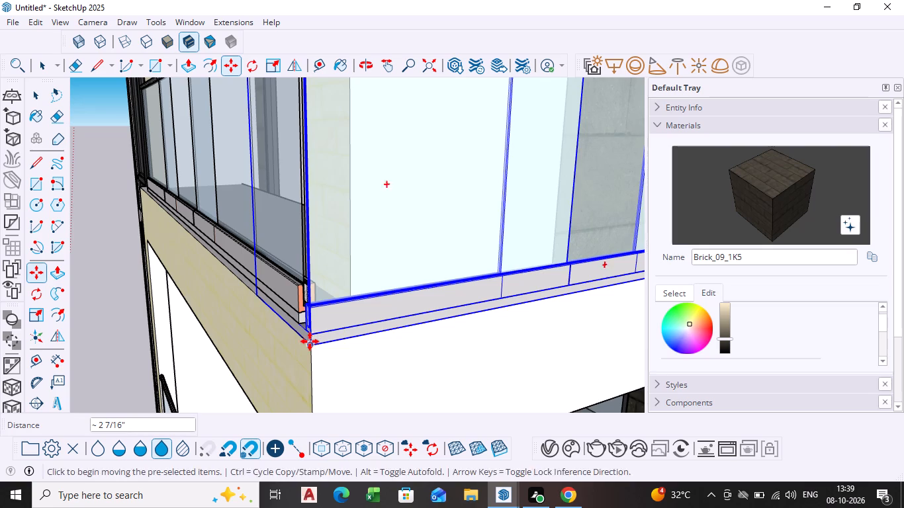
Scale the upper balcony's front railing along red and green so its end reaches the parapet's outer corner at the side railing.
middle_drag(310, 341, 410, 362)
scroll(324, 347, down, 1)
key(space)
scroll(378, 331, up, 5)
click(384, 323)
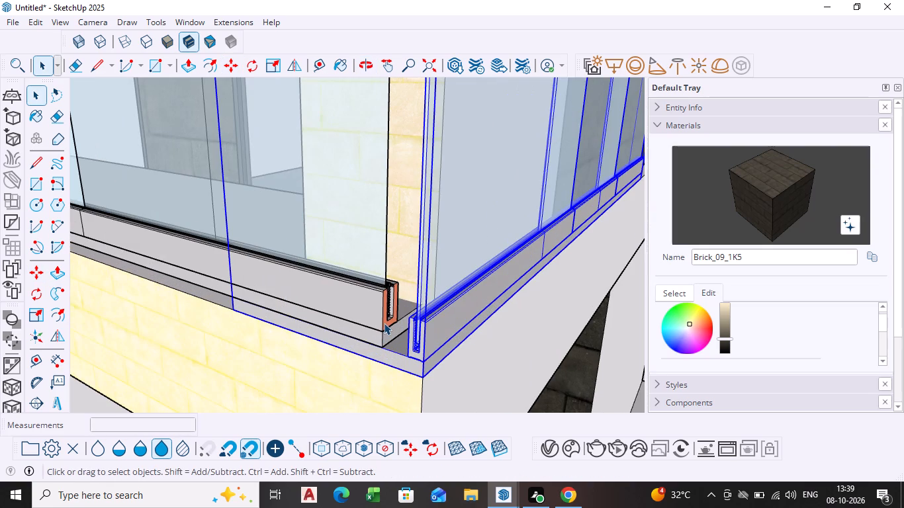
key(m)
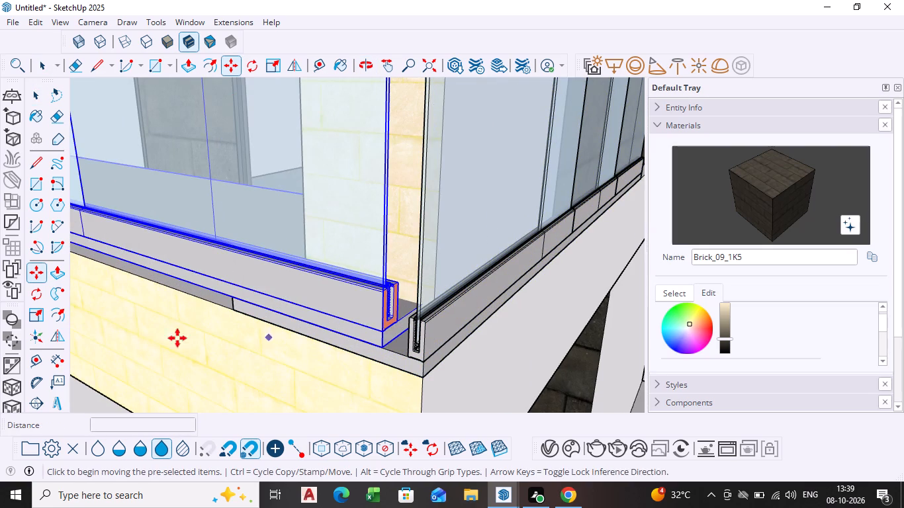
click(36, 312)
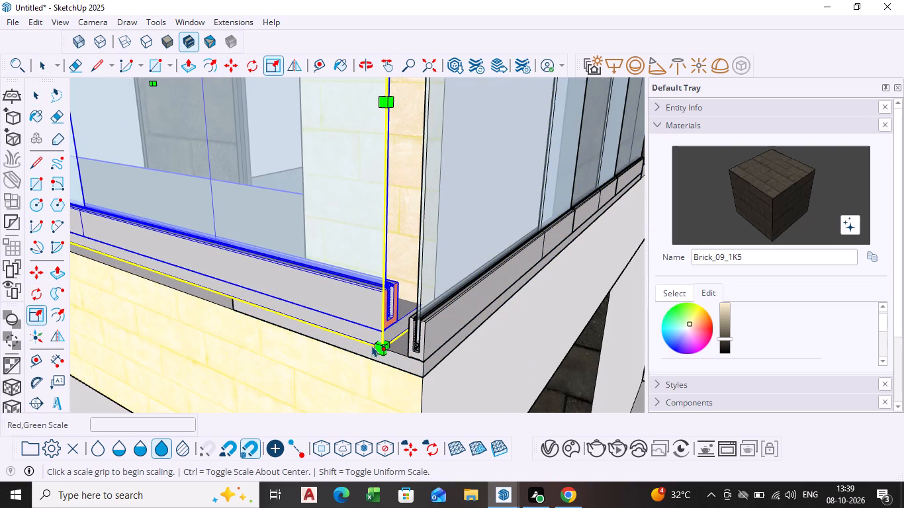
click(372, 345)
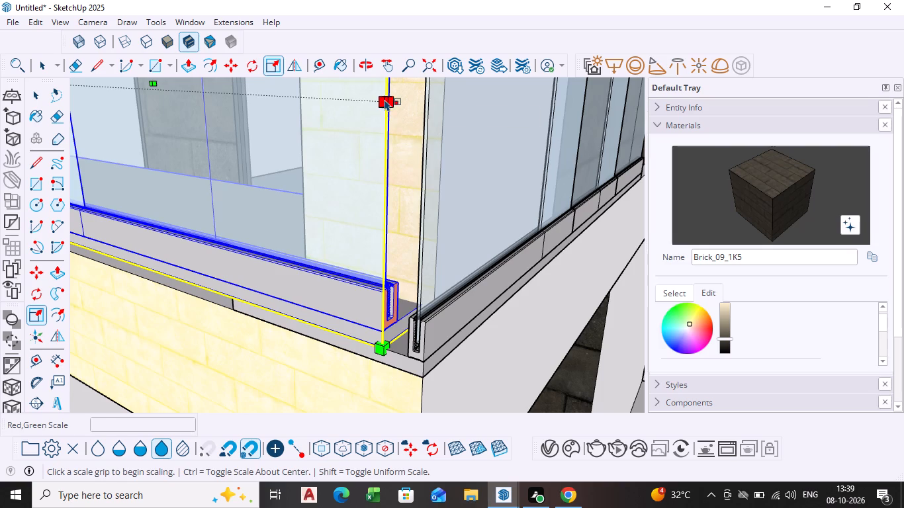
click(384, 99)
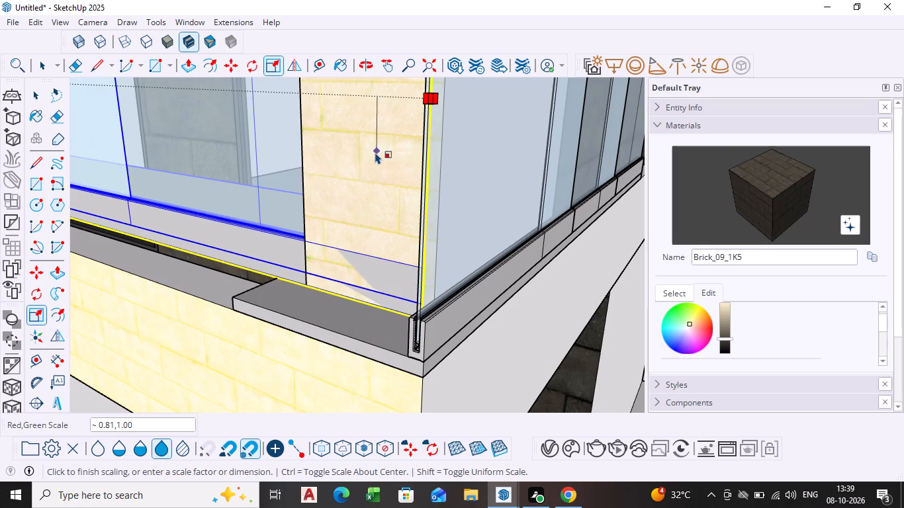
key(Escape)
scroll(373, 213, down, 1)
middle_drag(373, 213, 327, 226)
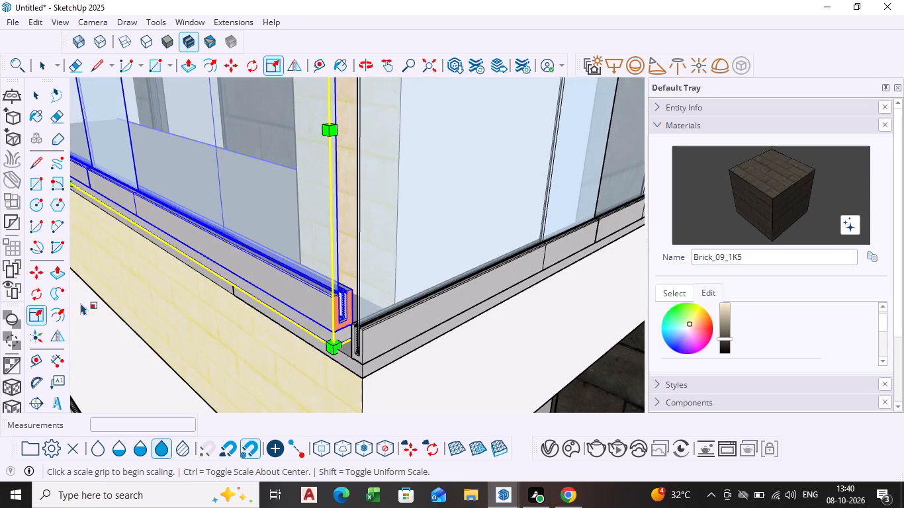
scroll(320, 237, down, 4)
shift+middle_drag(320, 237, 276, 280)
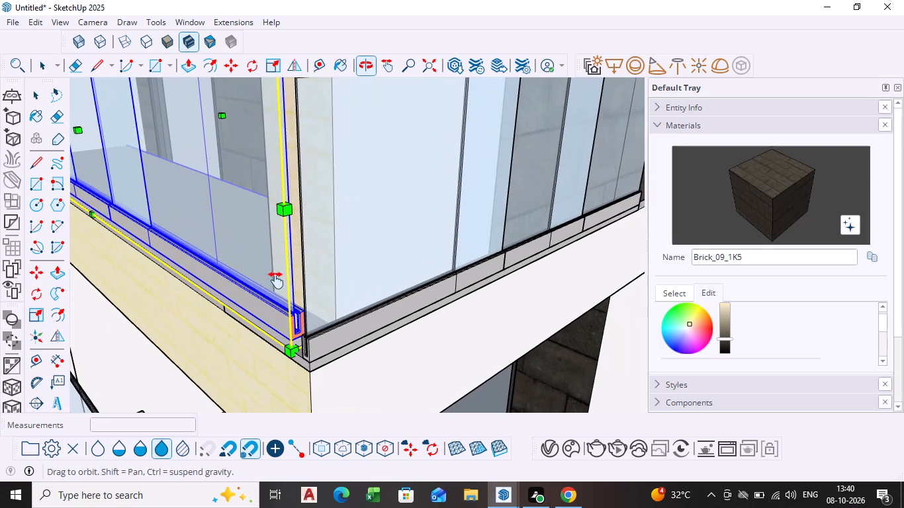
shift+middle_drag(276, 280, 275, 282)
click(273, 215)
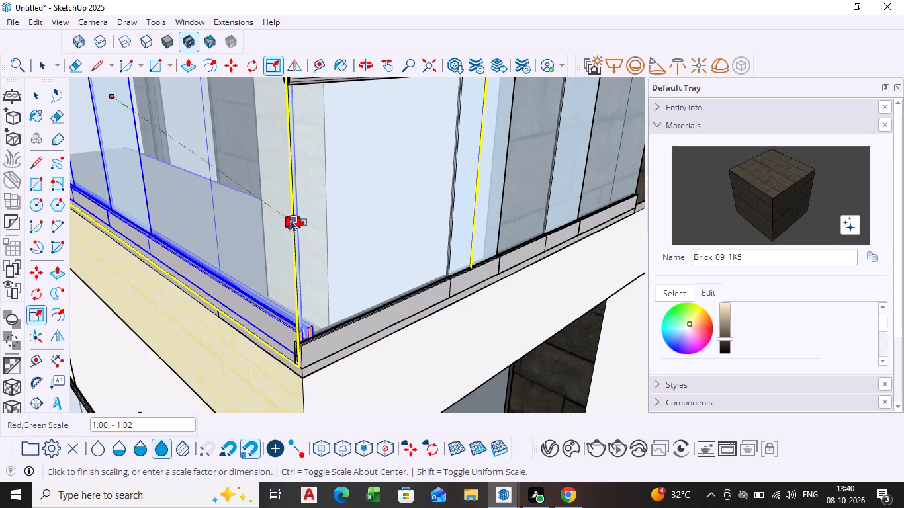
click(285, 222)
scroll(248, 249, down, 13)
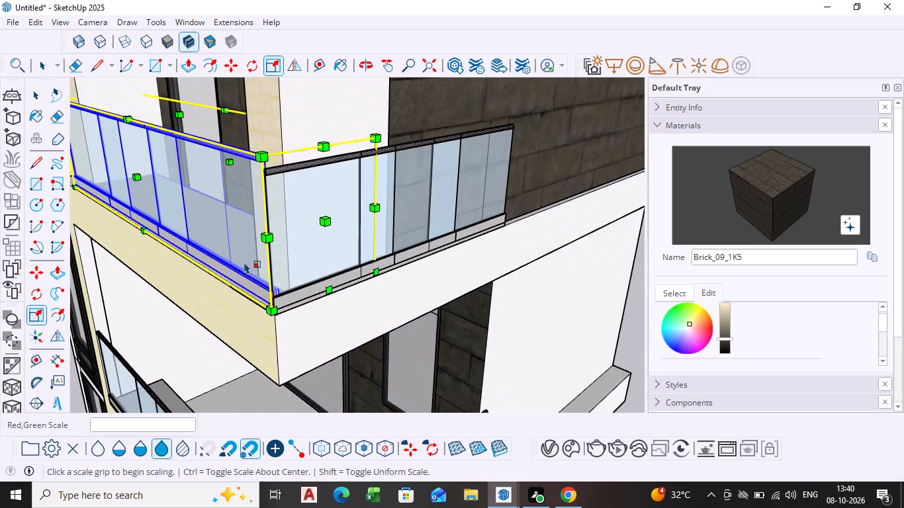
Scale the front railing's top edge along red and blue to line its height up with the side railing's handrail.
click(137, 128)
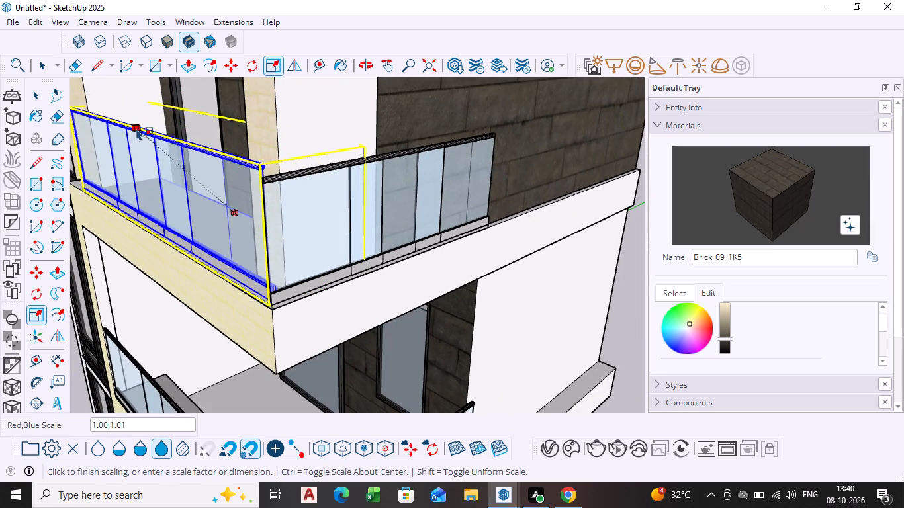
click(136, 139)
key(space)
Scale the front railing's wall-side end to 0.99, 0.98 (red, green) to fit the balcony edge, then clear the selection.
scroll(145, 197, down, 6)
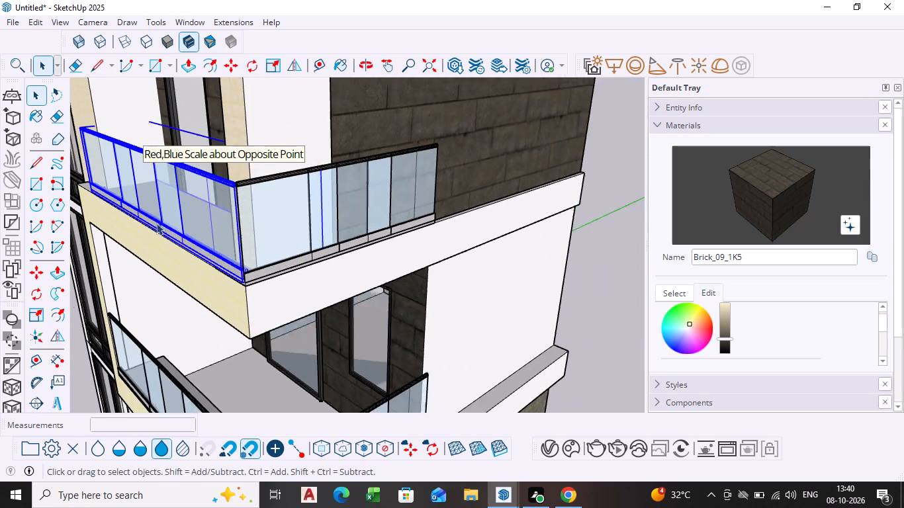
scroll(162, 239, down, 2)
middle_drag(163, 241, 349, 204)
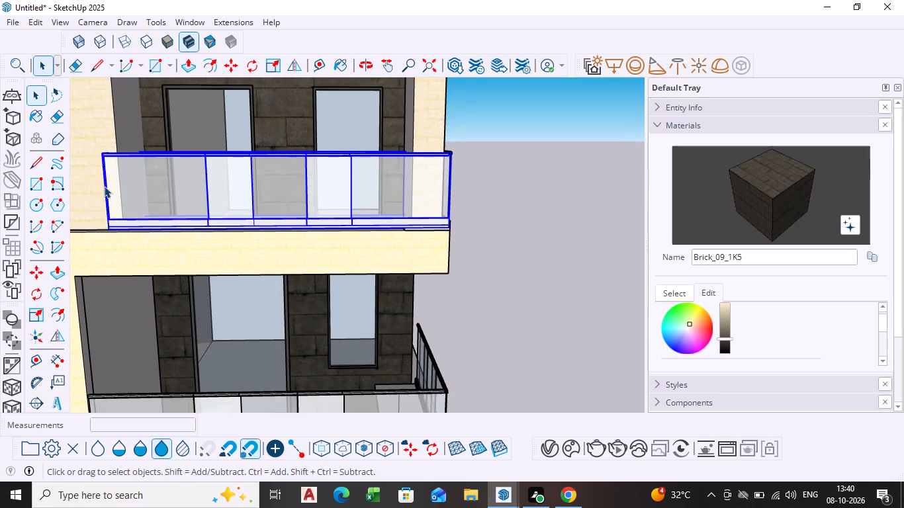
middle_drag(120, 195, 187, 195)
scroll(132, 196, up, 5)
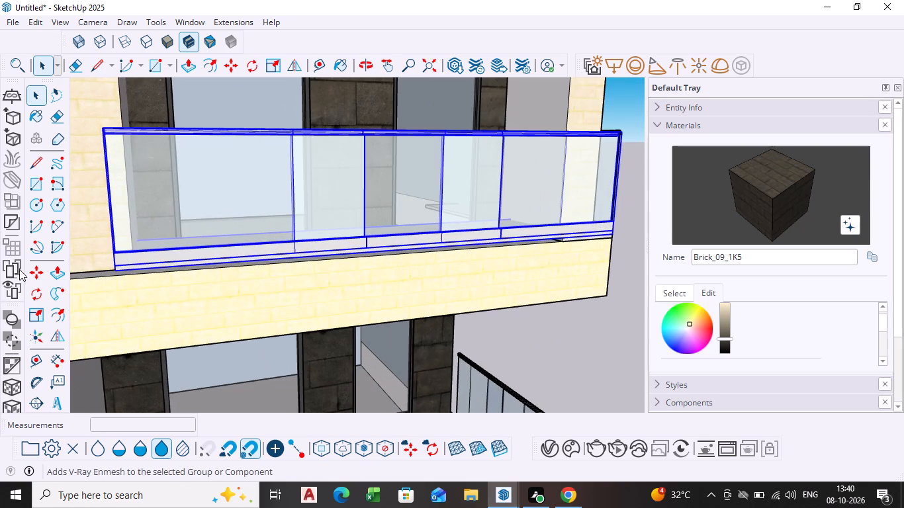
click(35, 311)
middle_drag(126, 271, 265, 297)
scroll(219, 288, down, 1)
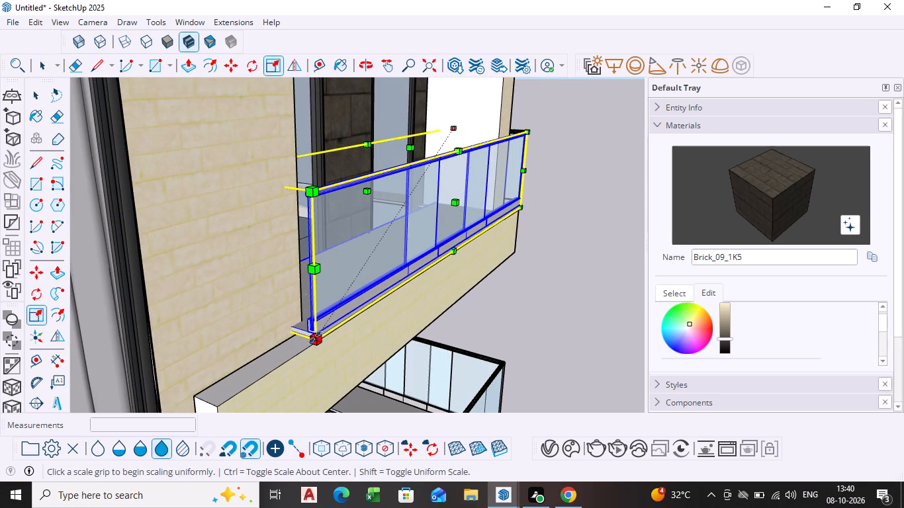
click(312, 270)
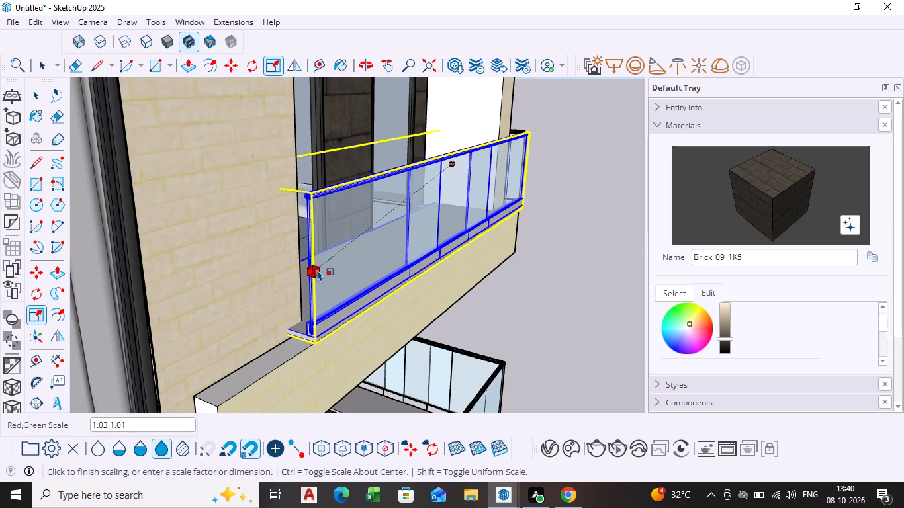
click(320, 265)
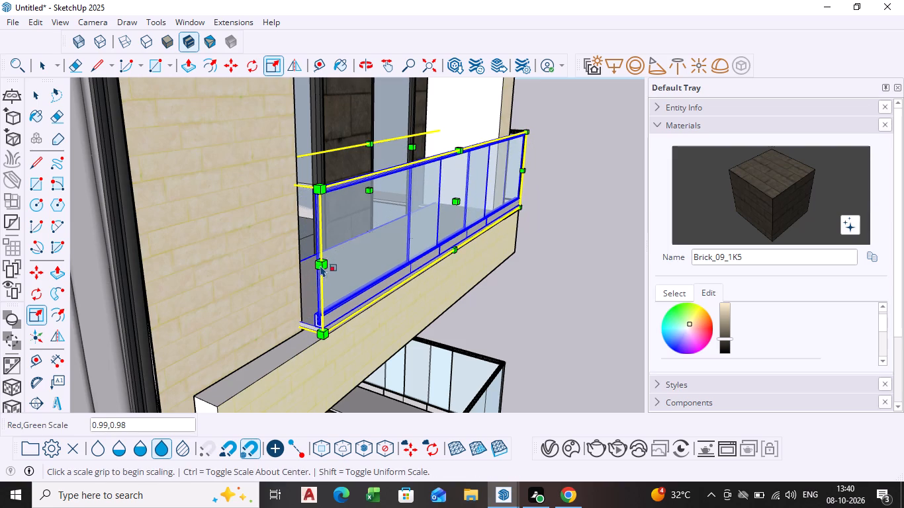
key(space)
click(545, 220)
Examine the fit of the upper balcony railings and the overall front elevation.
scroll(549, 232, down, 3)
middle_drag(549, 235, 370, 266)
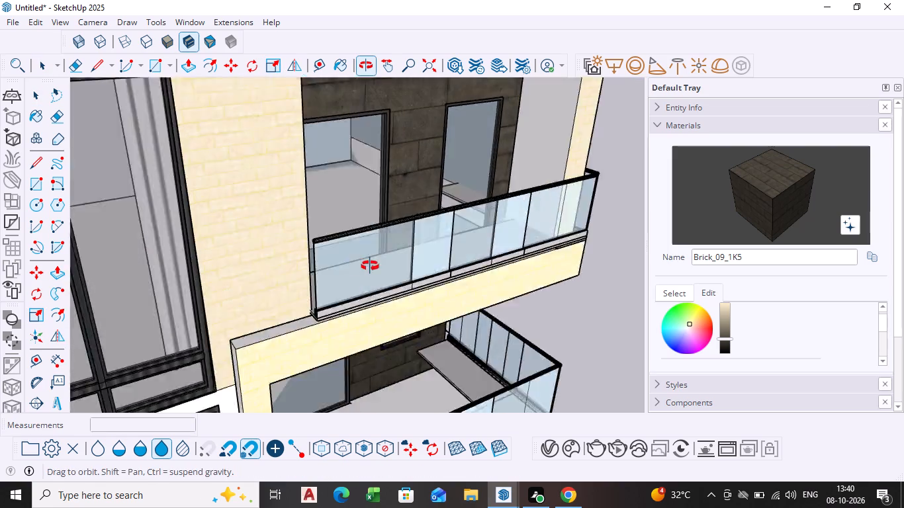
middle_drag(370, 266, 354, 263)
scroll(375, 248, down, 10)
scroll(459, 300, down, 1)
middle_drag(459, 300, 426, 216)
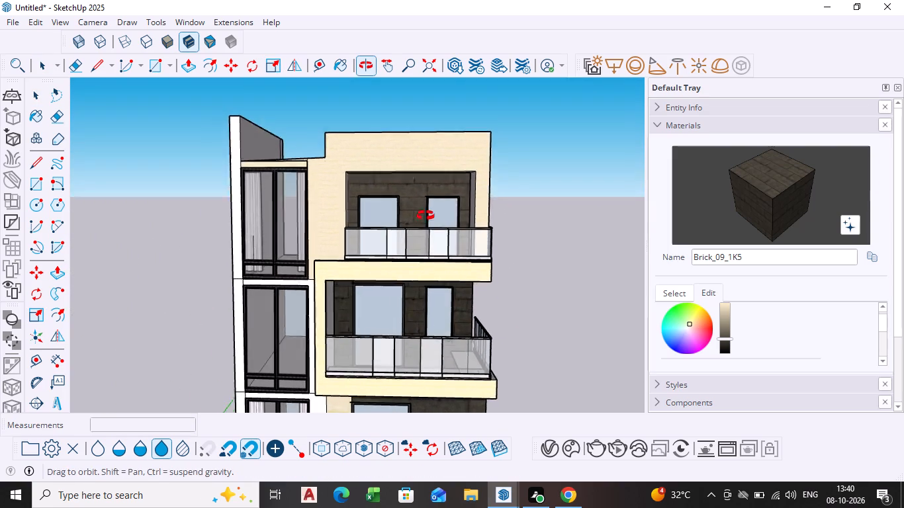
middle_drag(426, 216, 426, 214)
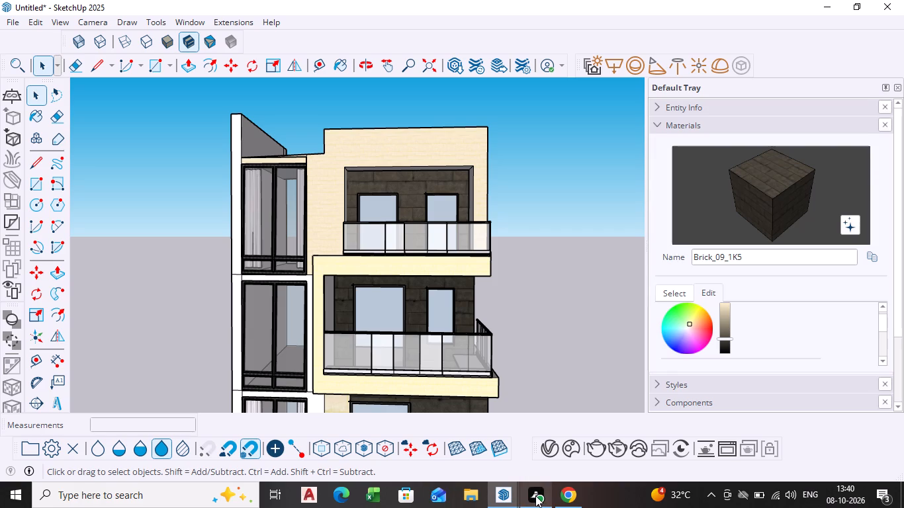
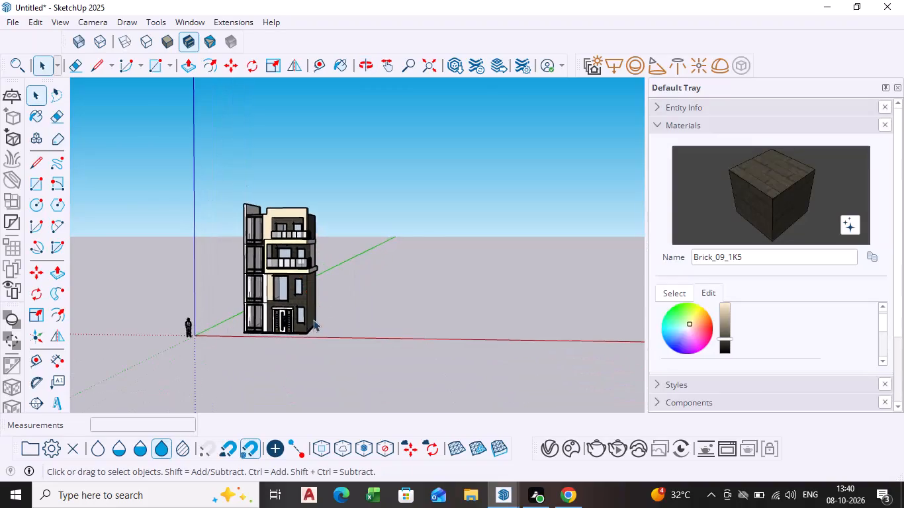
Examine the front elevation up close, from the balcony railings down to the entrance door and the lower-storey windows.
scroll(311, 325, up, 4)
middle_drag(256, 325, 371, 362)
scroll(278, 317, up, 4)
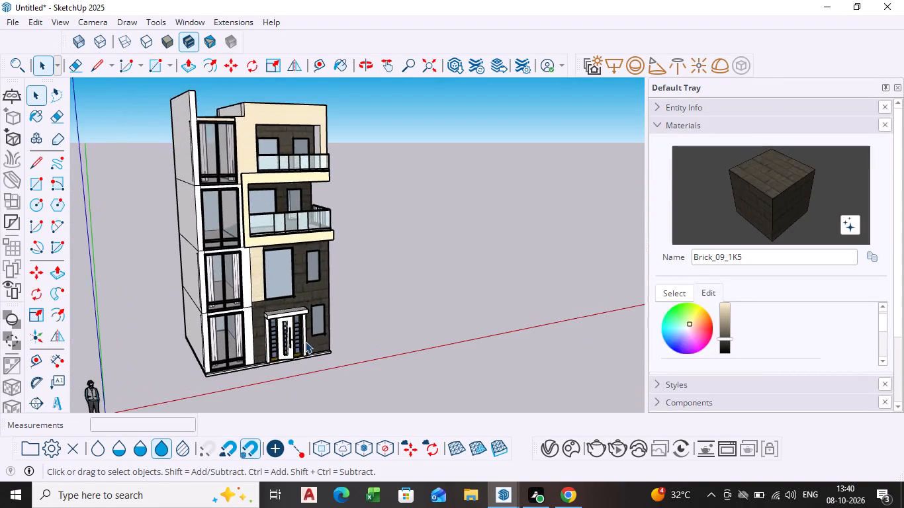
scroll(323, 333, up, 4)
middle_drag(322, 329, 253, 344)
scroll(278, 314, up, 4)
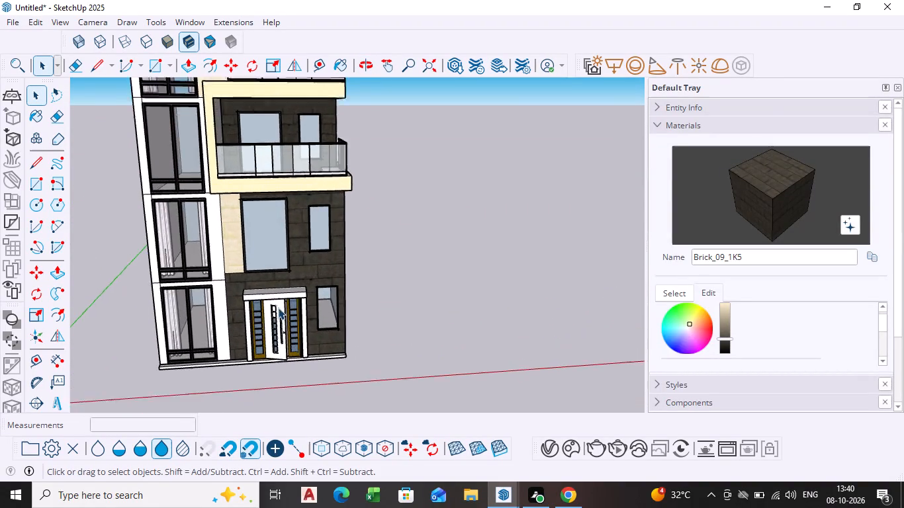
scroll(316, 286, down, 1)
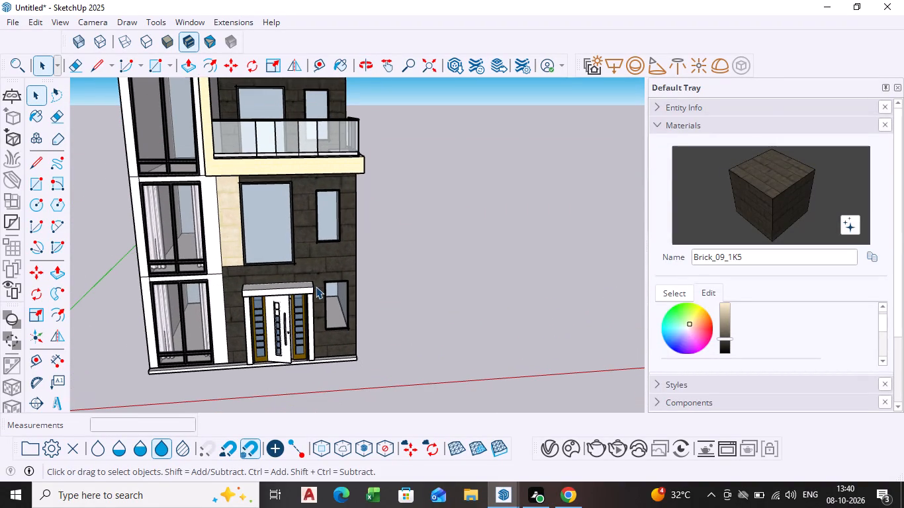
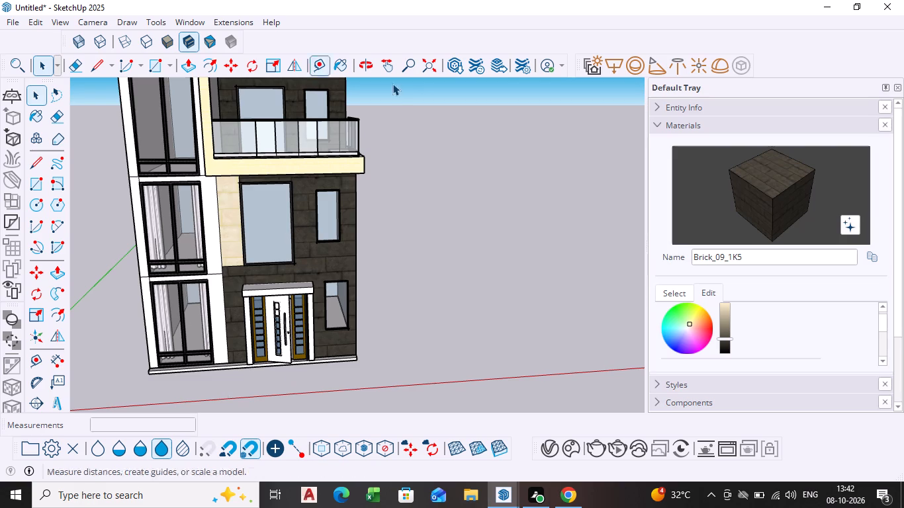
Delete the two lengthwise dividing lines on either side of the thin dark strip in the lower balcony's ceiling.
scroll(310, 276, up, 3)
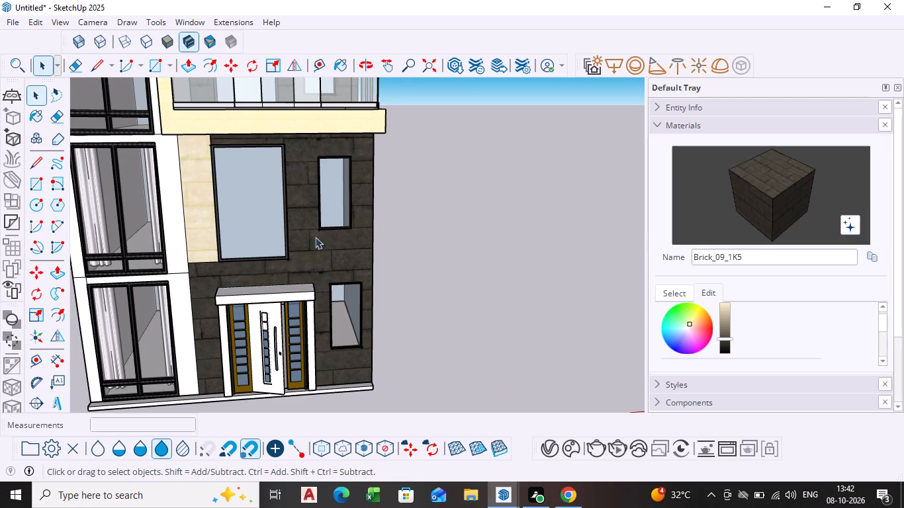
scroll(300, 276, up, 4)
scroll(300, 276, down, 8)
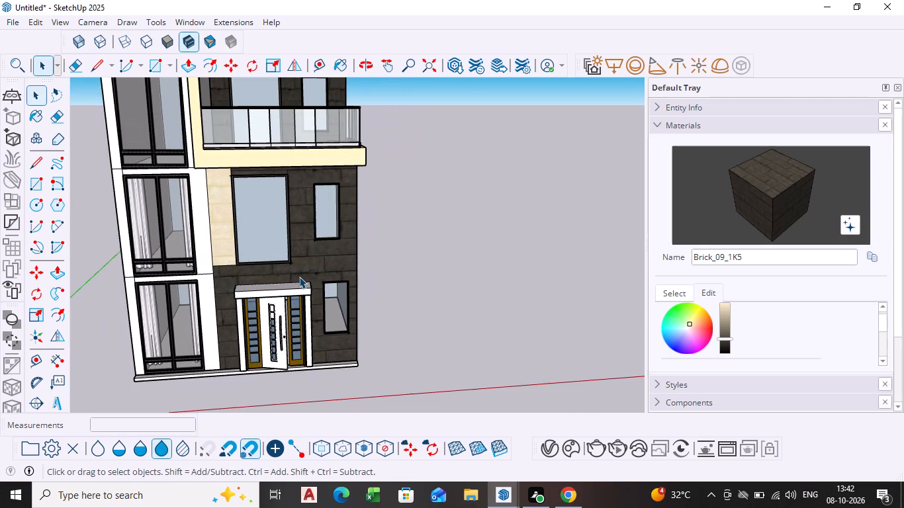
shift+middle_drag(293, 275, 344, 376)
shift+scroll(341, 336, down, 1)
middle_drag(324, 264, 320, 159)
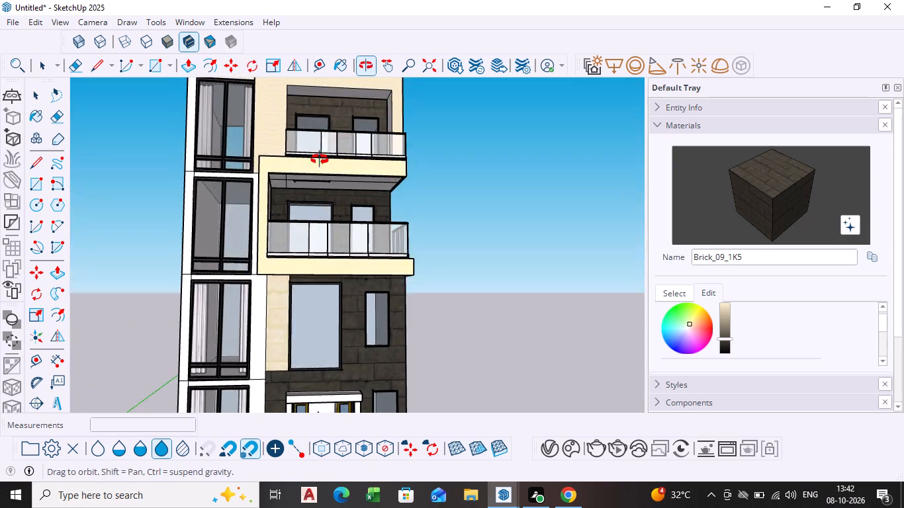
middle_drag(320, 159, 320, 140)
scroll(287, 214, up, 15)
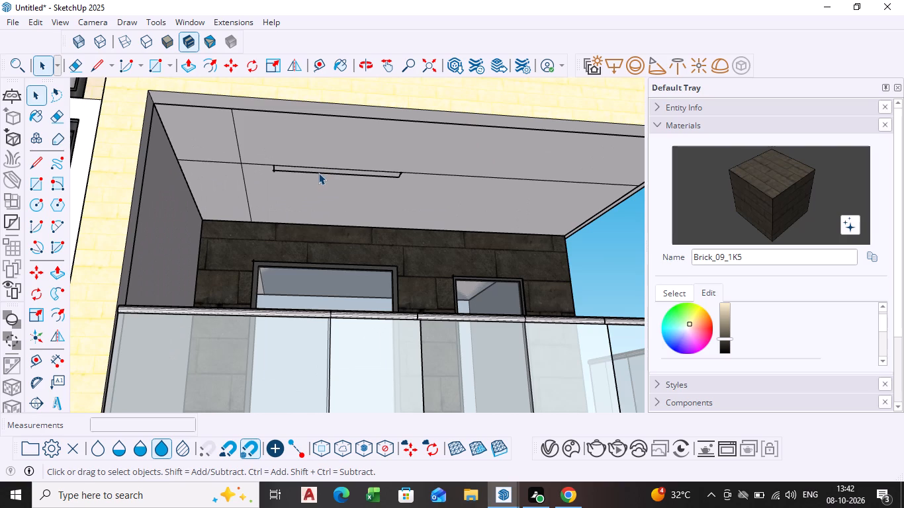
shift+middle_drag(318, 173, 296, 222)
shift+scroll(312, 190, down, 1)
click(256, 208)
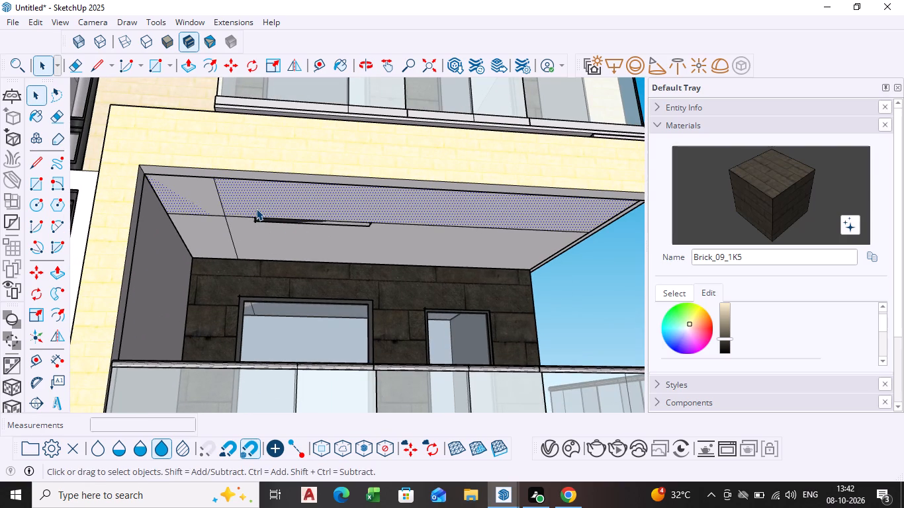
scroll(275, 176, up, 4)
middle_drag(275, 201, 279, 140)
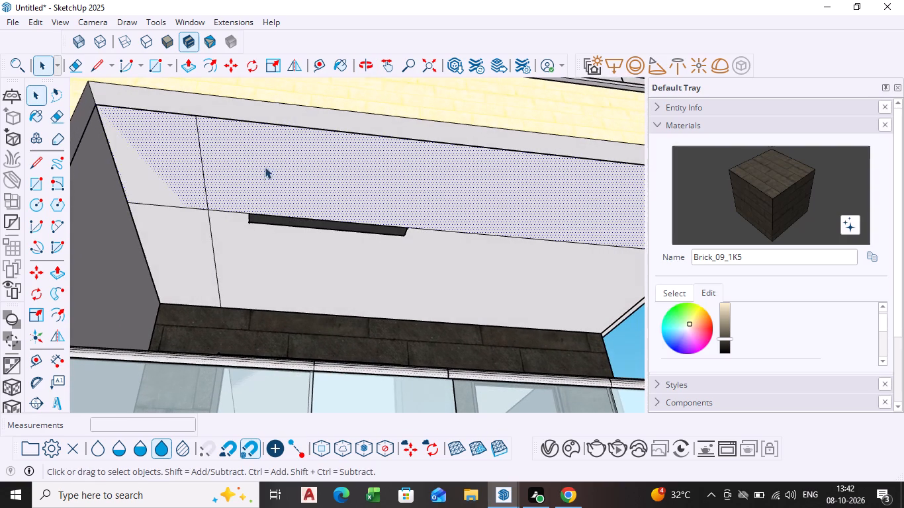
click(237, 212)
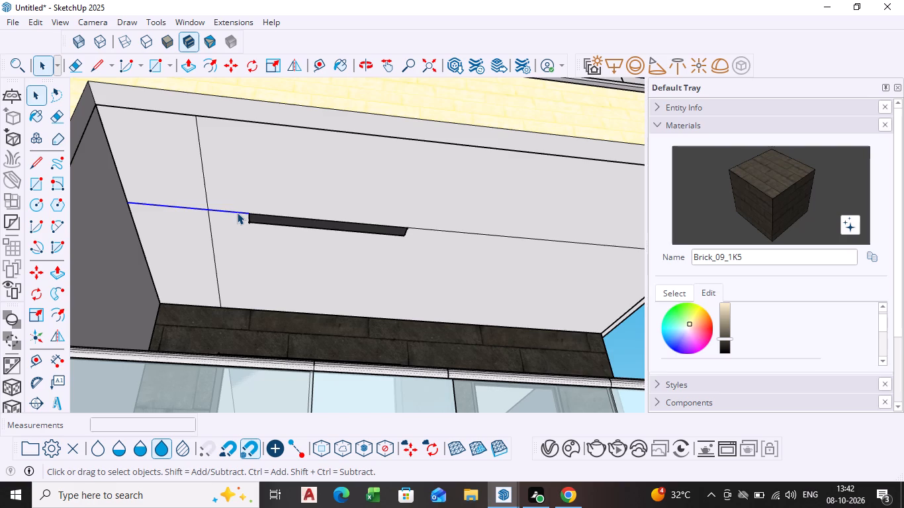
key(Delete)
click(455, 231)
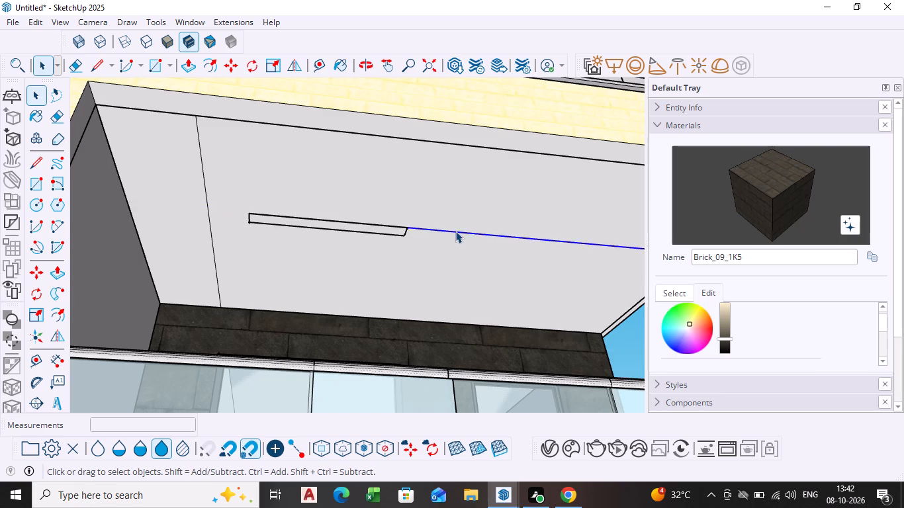
key(Delete)
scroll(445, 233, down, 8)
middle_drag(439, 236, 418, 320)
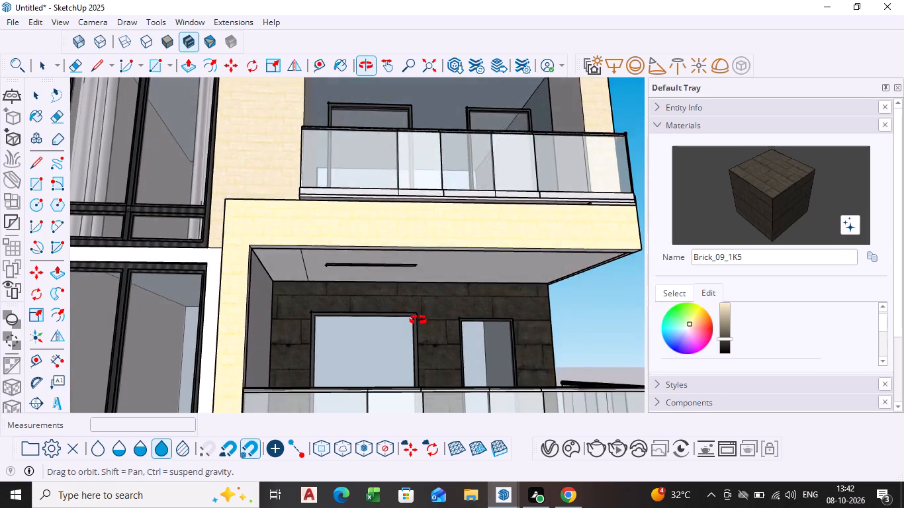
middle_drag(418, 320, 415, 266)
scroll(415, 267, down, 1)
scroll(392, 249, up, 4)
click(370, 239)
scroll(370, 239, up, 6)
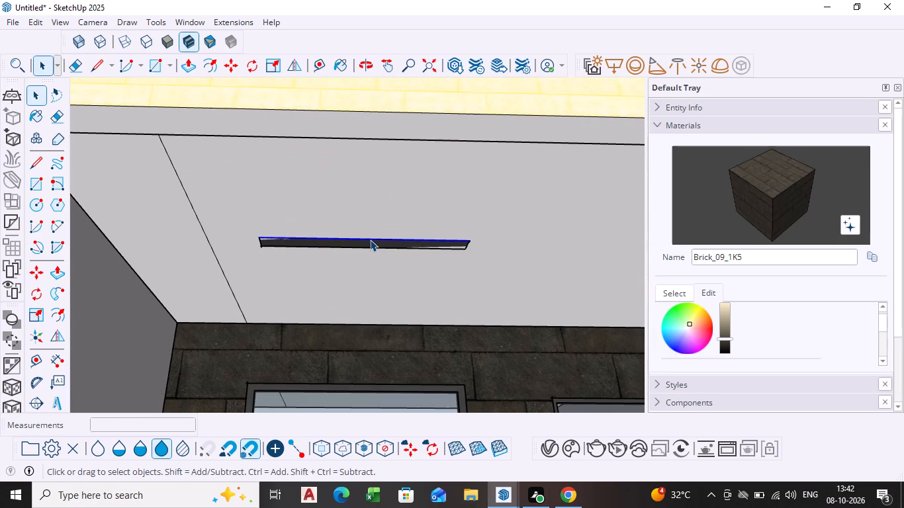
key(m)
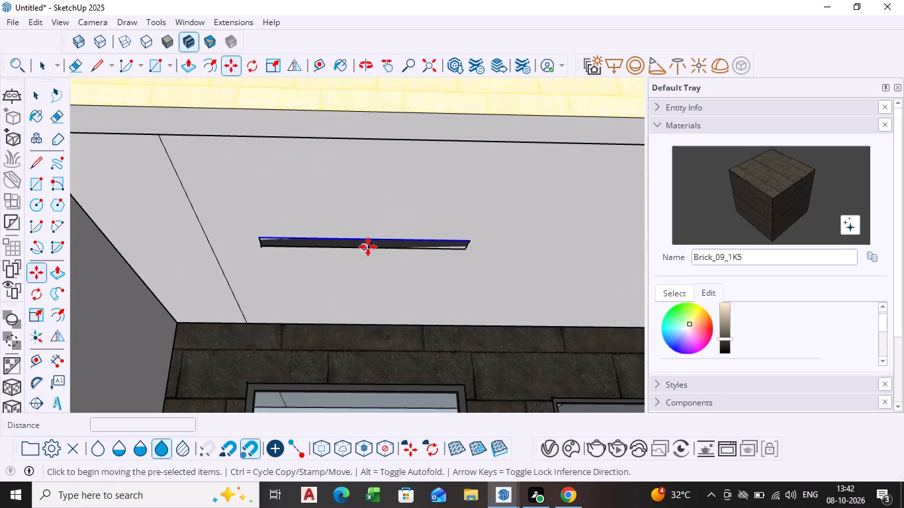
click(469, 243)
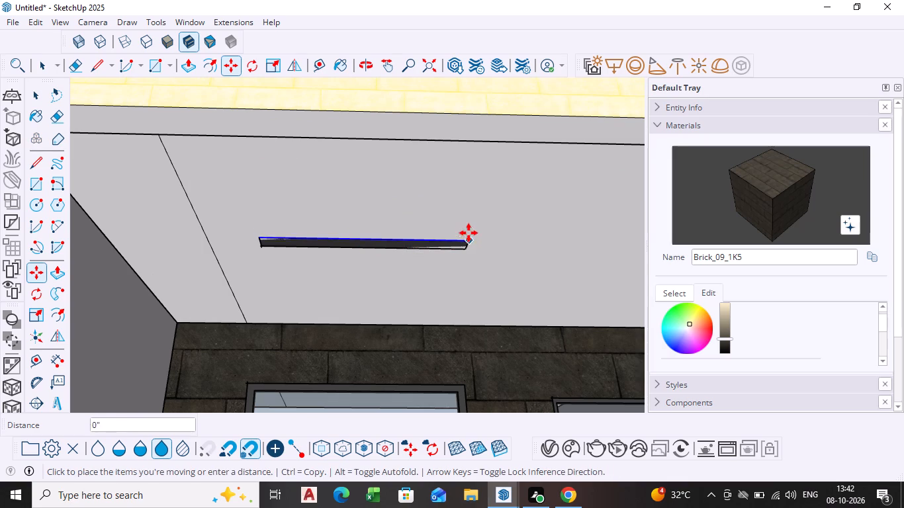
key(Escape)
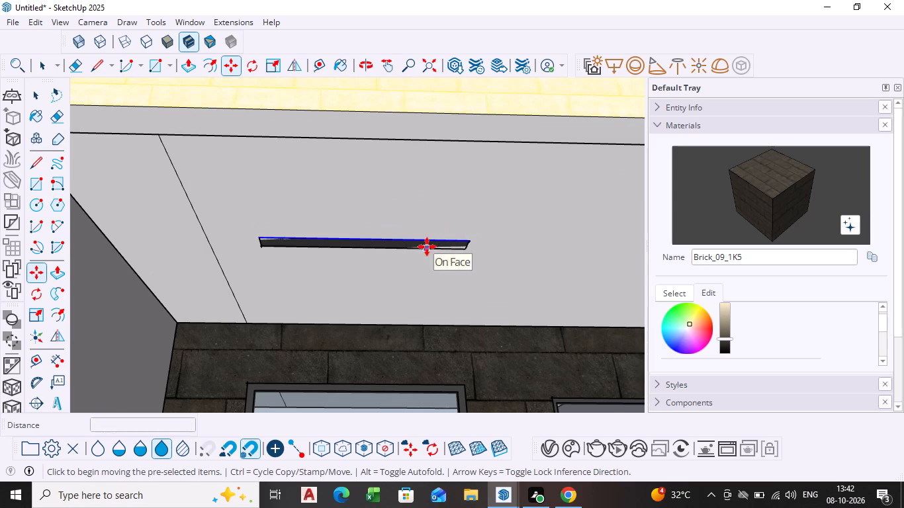
Inside the frame group protruding through the balcony ceiling, move the exposed lower corner upward toward the ceiling.
key(space)
click(427, 247)
double_click(427, 247)
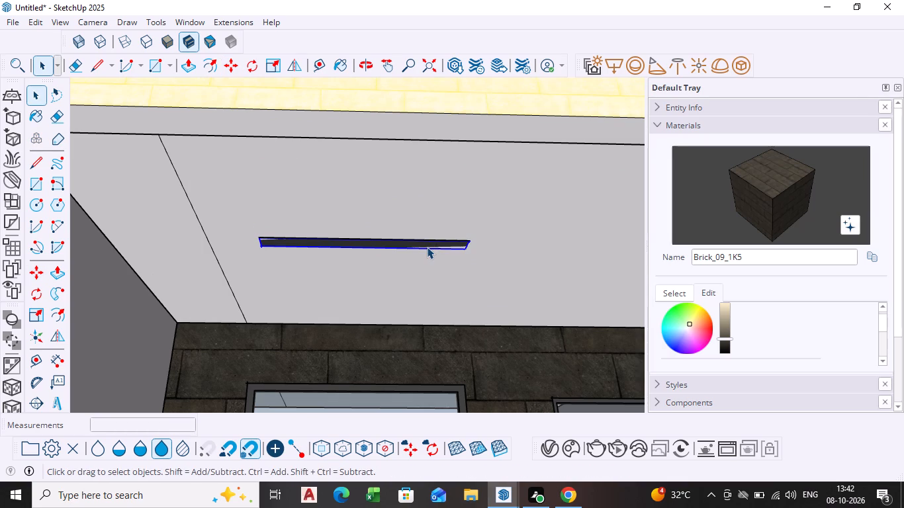
scroll(427, 247, up, 9)
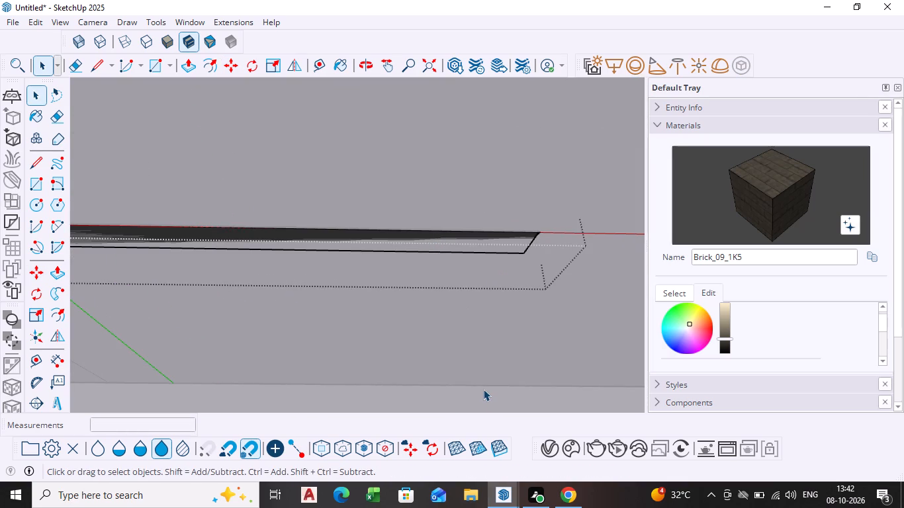
key(m)
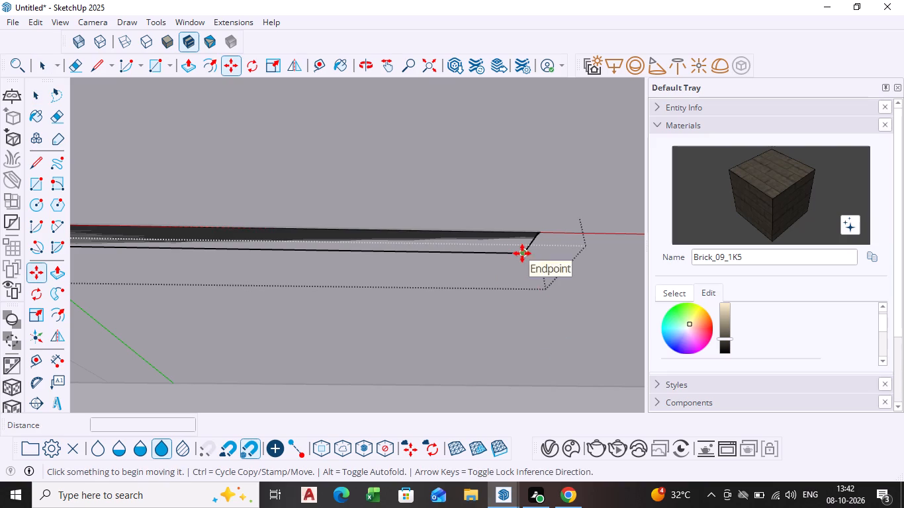
click(522, 253)
click(522, 221)
Examine the edited window frame's base behind the upper balcony railing, and close the group.
scroll(522, 221, down, 13)
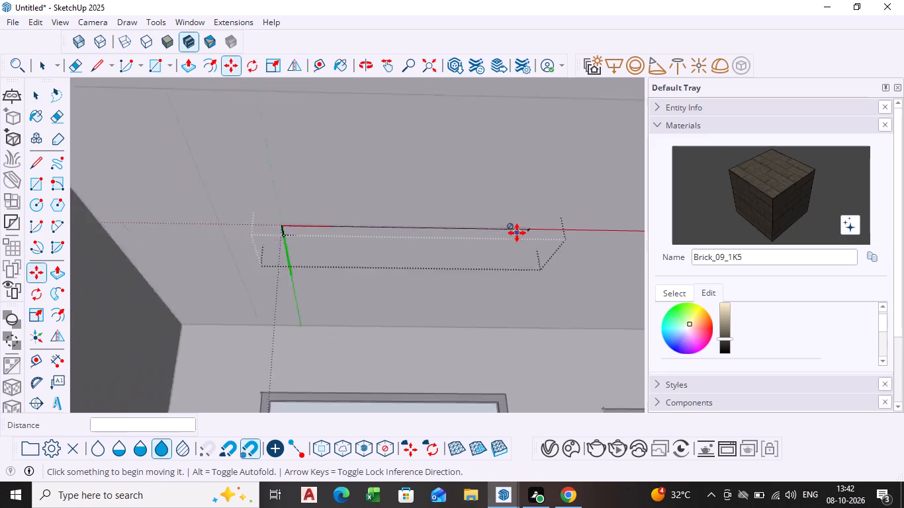
scroll(517, 233, down, 11)
middle_drag(461, 237, 400, 396)
scroll(392, 290, down, 1)
middle_drag(392, 290, 407, 366)
scroll(421, 294, up, 4)
middle_drag(421, 290, 415, 343)
scroll(426, 302, up, 4)
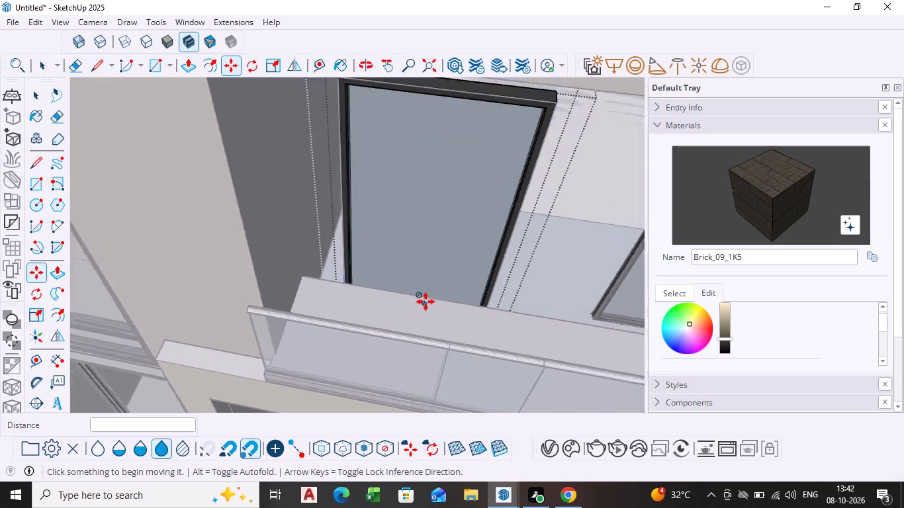
scroll(426, 302, up, 1)
click(496, 304)
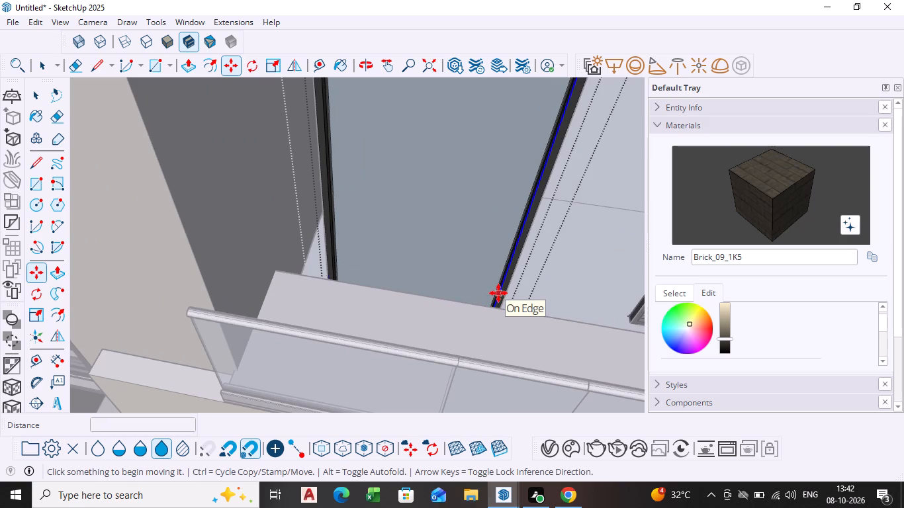
key(Escape)
scroll(493, 305, down, 4)
key(space)
scroll(487, 323, down, 8)
middle_drag(482, 326, 480, 303)
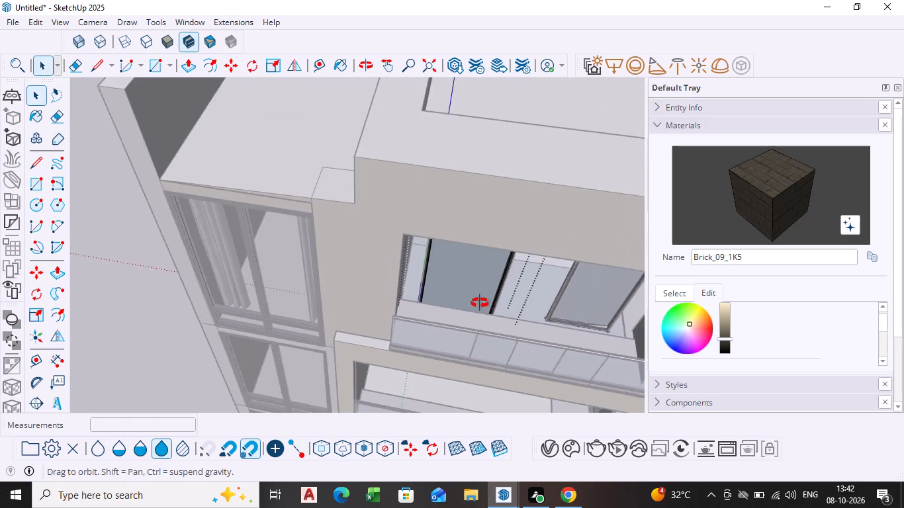
middle_drag(480, 303, 497, 206)
click(138, 264)
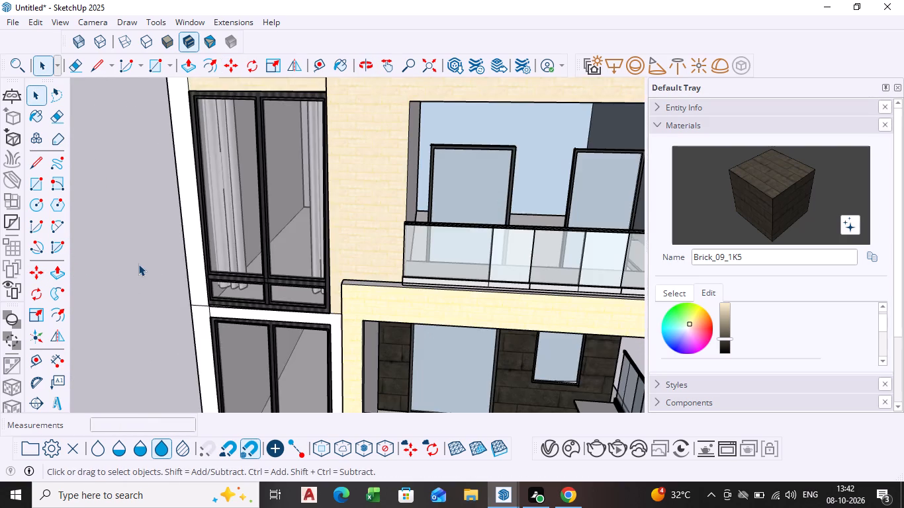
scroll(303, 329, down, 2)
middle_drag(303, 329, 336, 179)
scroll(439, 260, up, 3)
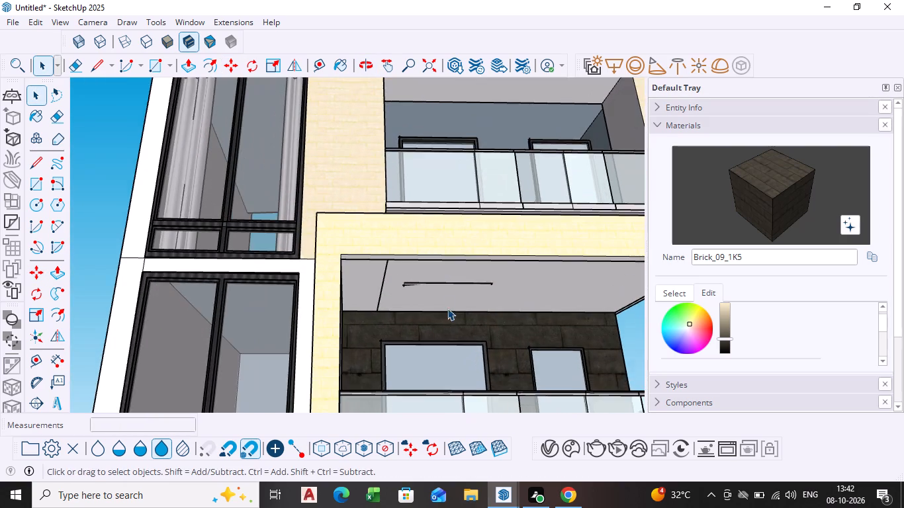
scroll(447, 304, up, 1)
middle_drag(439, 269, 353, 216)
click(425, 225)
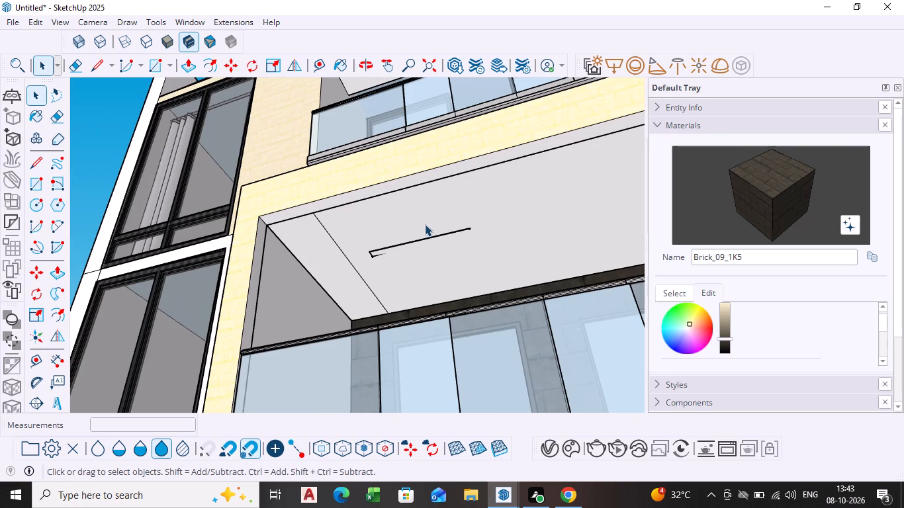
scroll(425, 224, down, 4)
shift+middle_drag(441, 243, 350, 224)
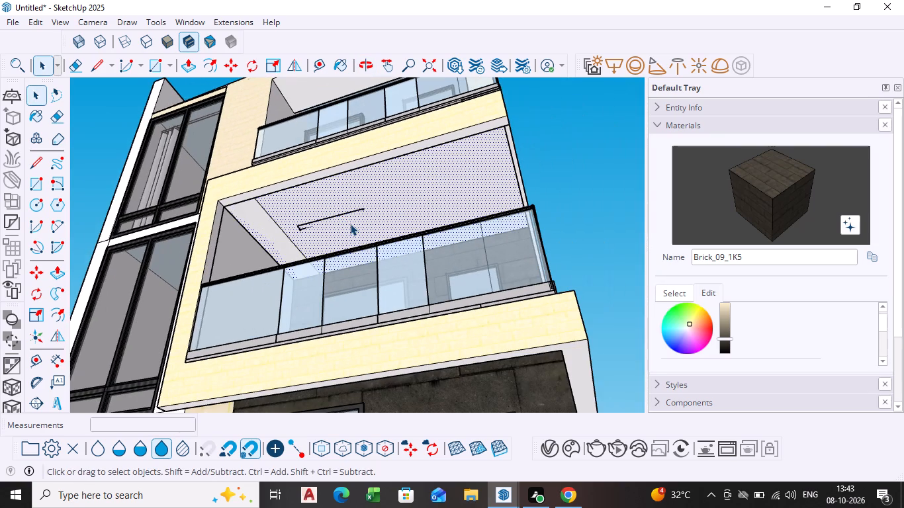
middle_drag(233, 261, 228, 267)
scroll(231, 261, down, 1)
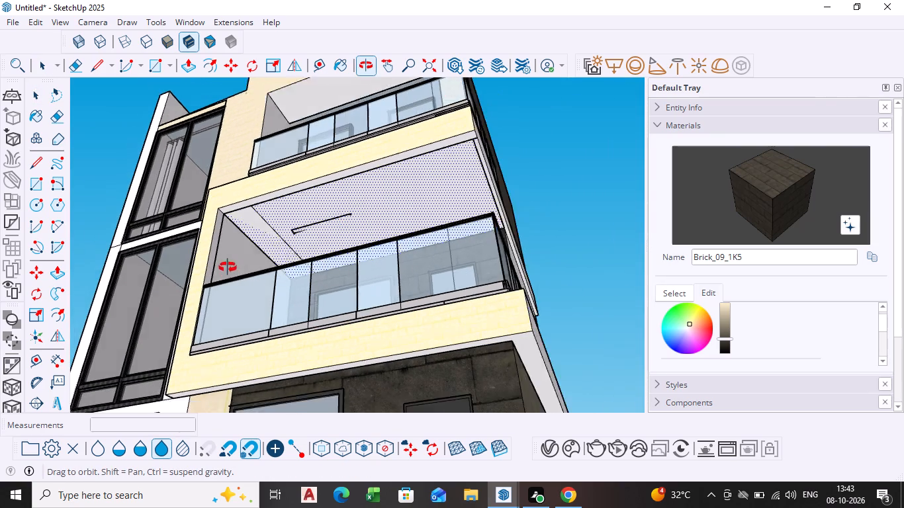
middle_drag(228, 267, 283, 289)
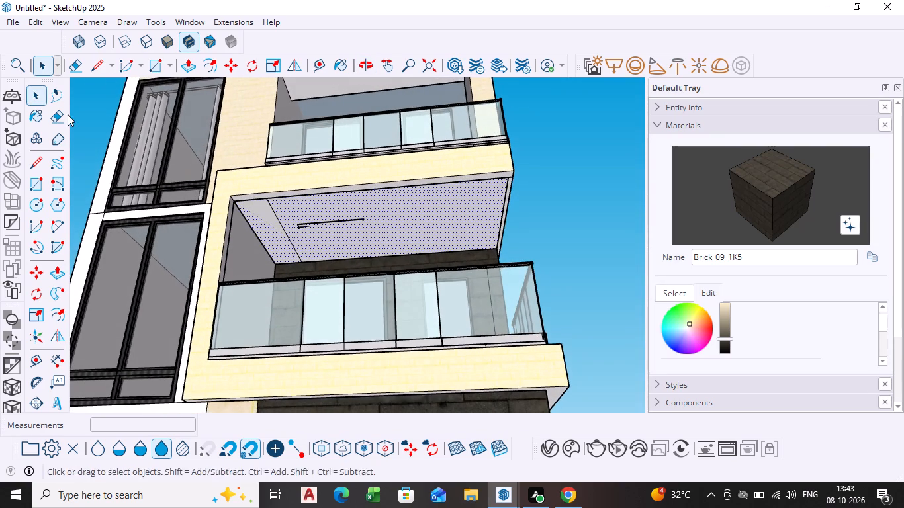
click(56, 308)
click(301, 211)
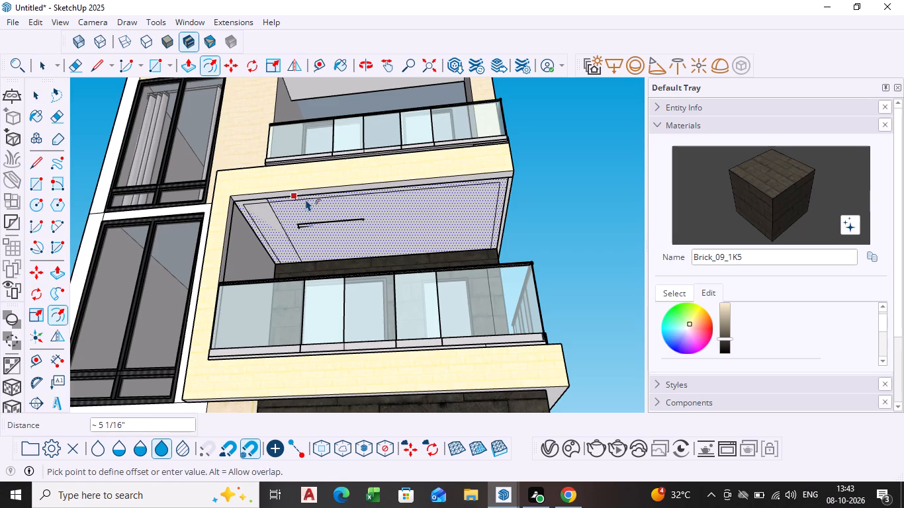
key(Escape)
Draw a rectangle on the main panel of the lower balcony's ceiling, leaving a narrow border on all sides.
scroll(309, 222, down, 1)
middle_drag(309, 222, 306, 203)
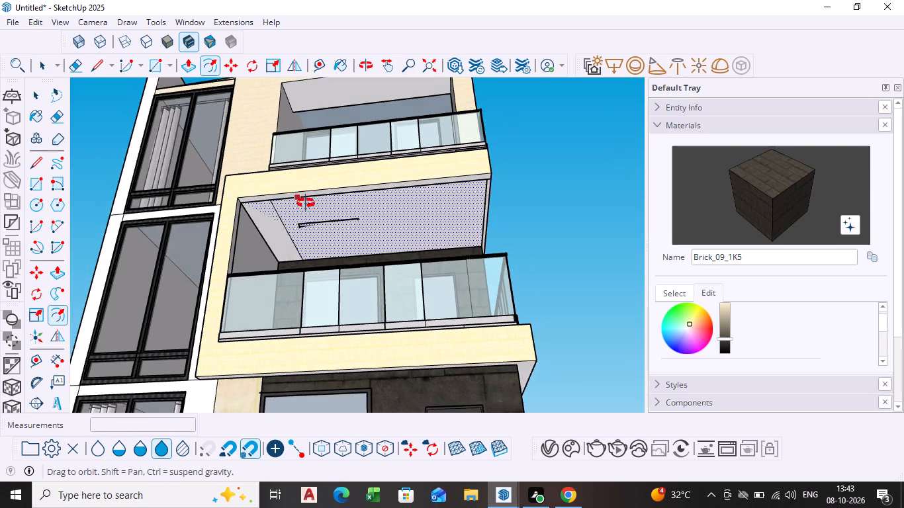
middle_drag(306, 203, 307, 198)
scroll(319, 220, up, 5)
middle_drag(319, 221, 328, 244)
scroll(326, 242, up, 4)
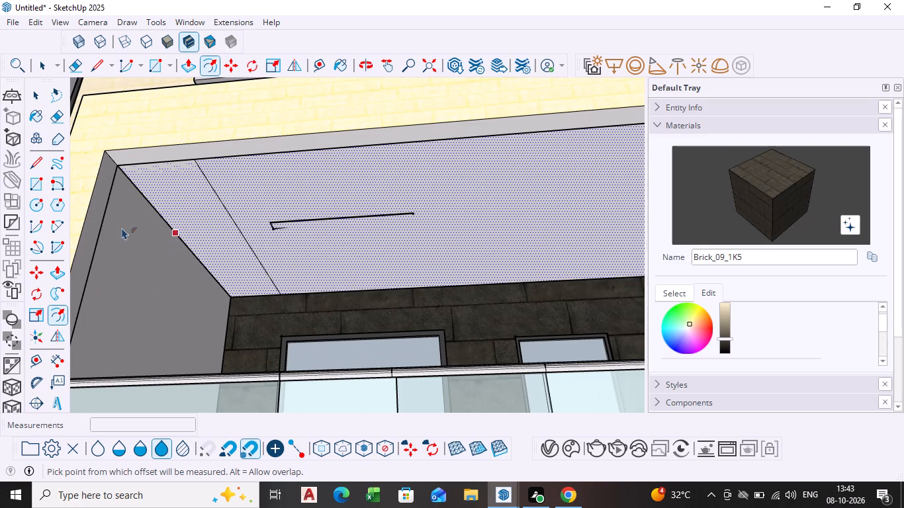
key(space)
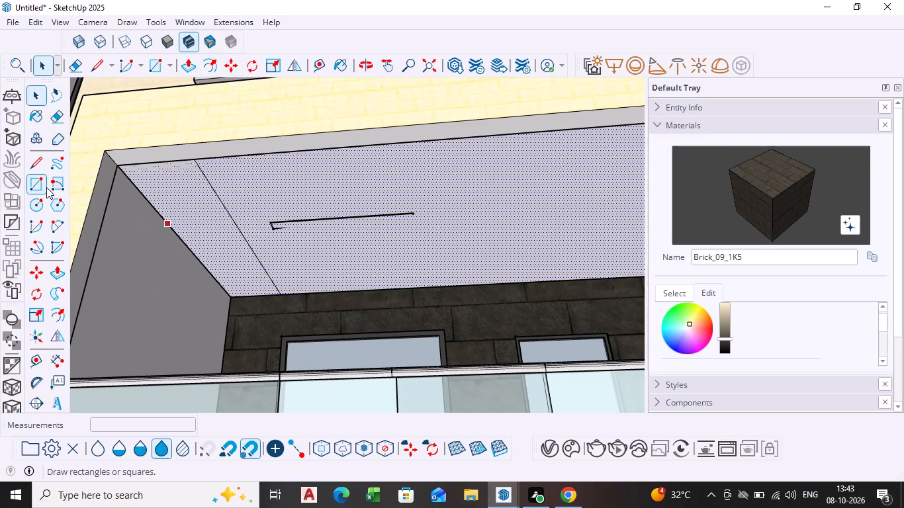
click(46, 187)
click(217, 167)
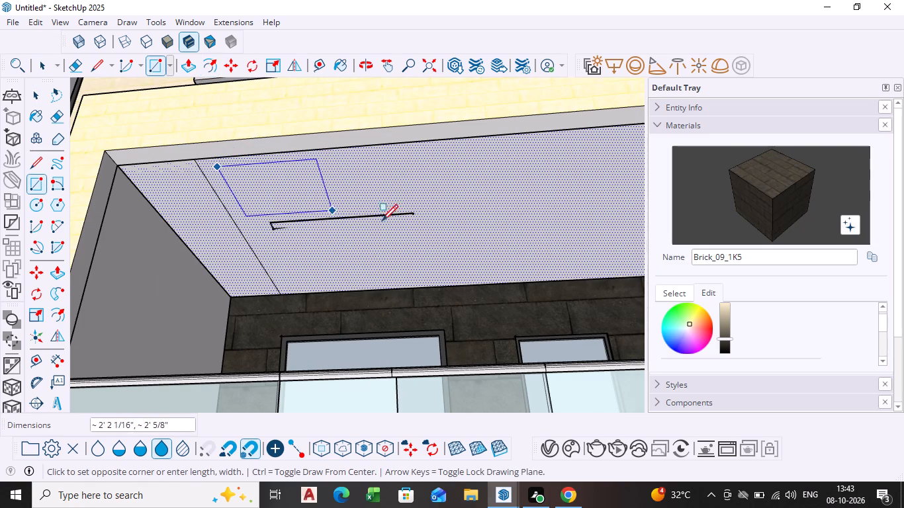
scroll(468, 239, down, 2)
shift+middle_drag(468, 239, 370, 245)
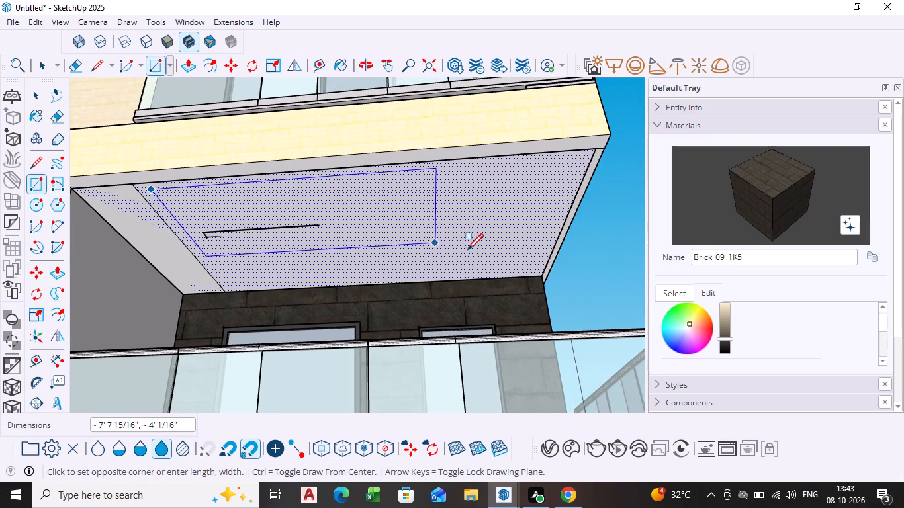
click(531, 268)
key(space)
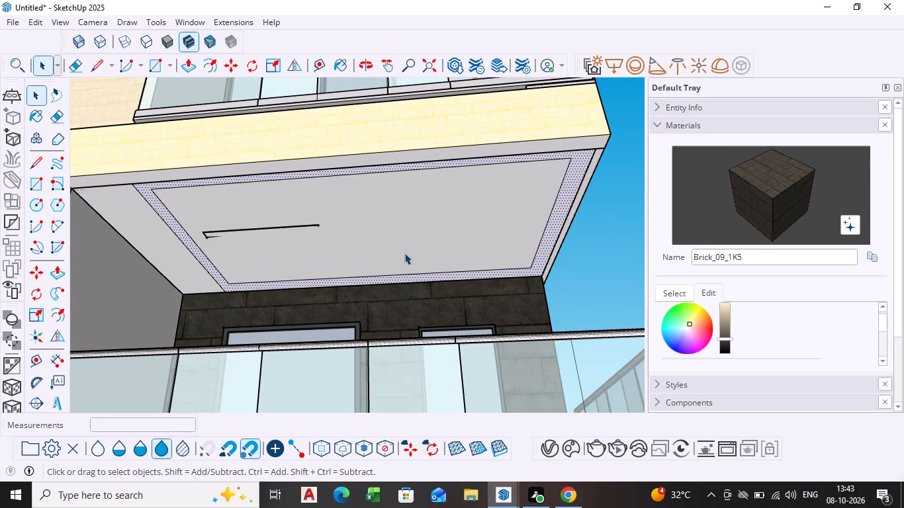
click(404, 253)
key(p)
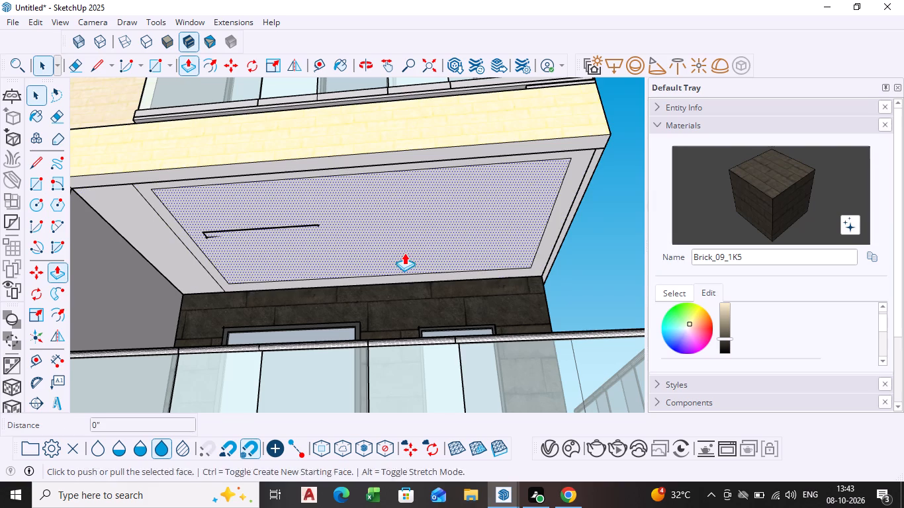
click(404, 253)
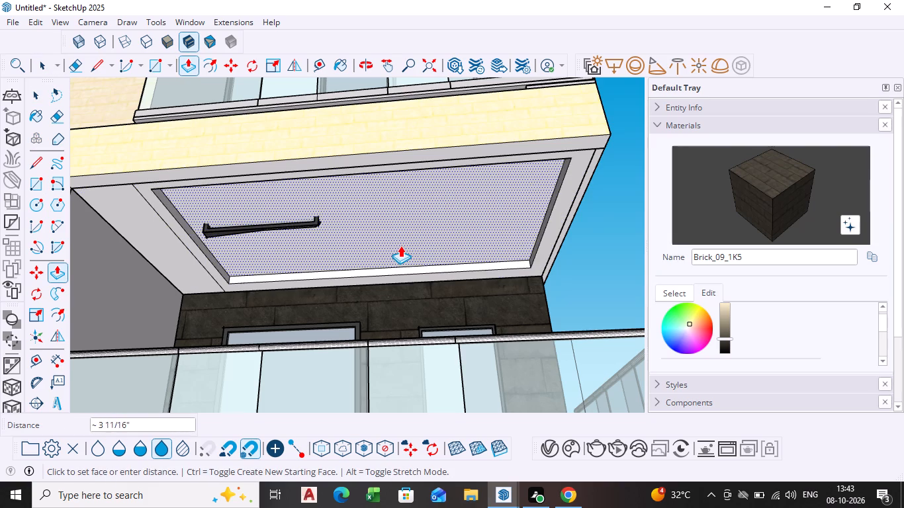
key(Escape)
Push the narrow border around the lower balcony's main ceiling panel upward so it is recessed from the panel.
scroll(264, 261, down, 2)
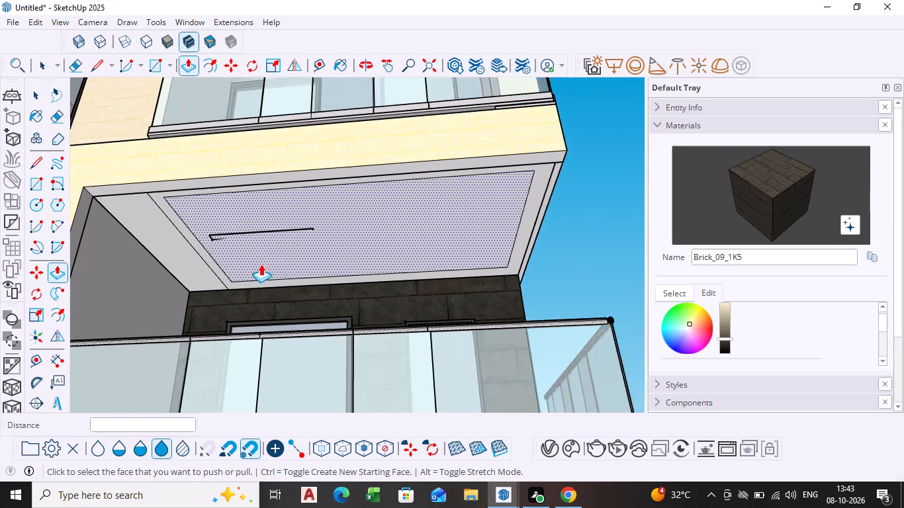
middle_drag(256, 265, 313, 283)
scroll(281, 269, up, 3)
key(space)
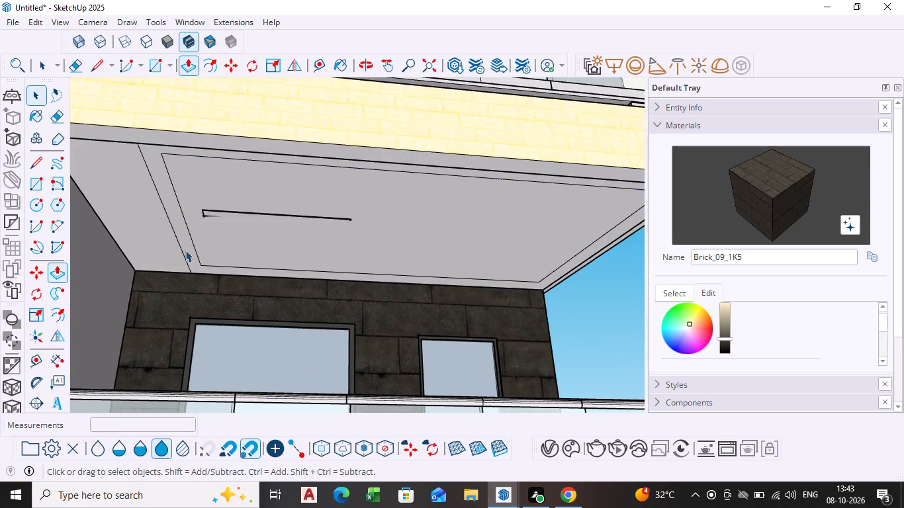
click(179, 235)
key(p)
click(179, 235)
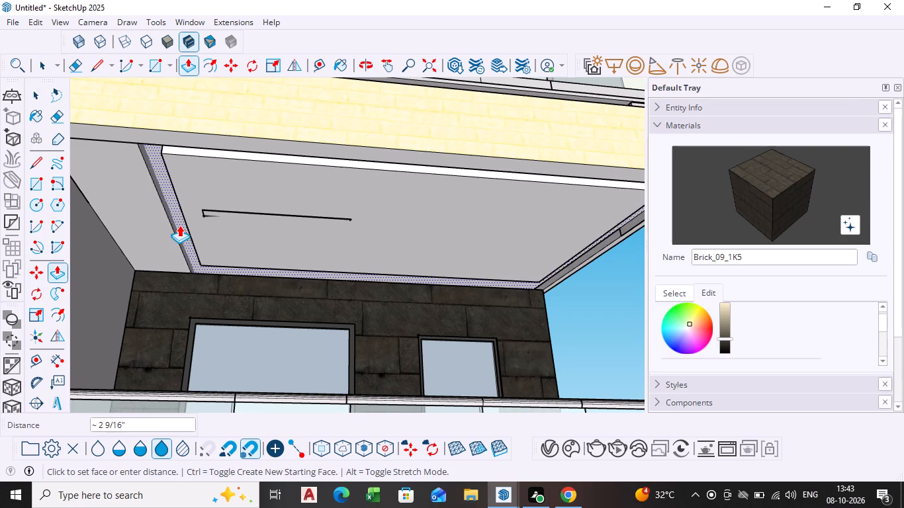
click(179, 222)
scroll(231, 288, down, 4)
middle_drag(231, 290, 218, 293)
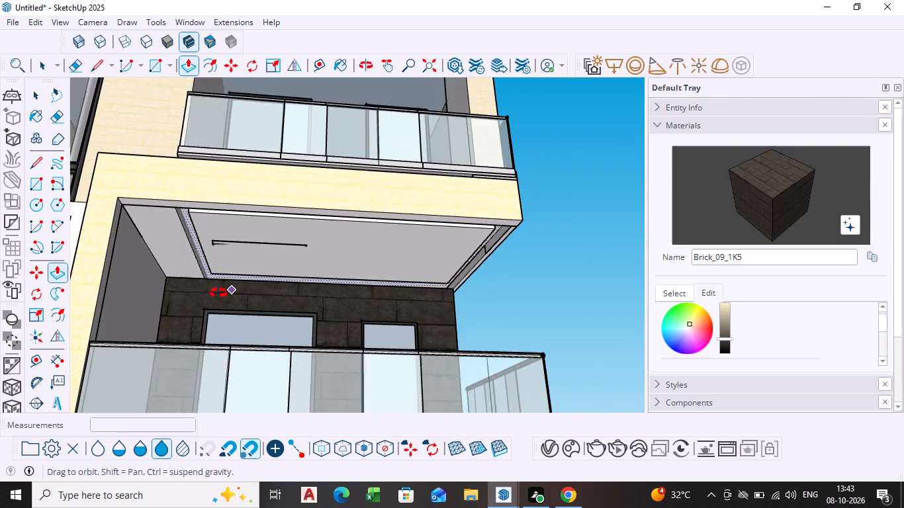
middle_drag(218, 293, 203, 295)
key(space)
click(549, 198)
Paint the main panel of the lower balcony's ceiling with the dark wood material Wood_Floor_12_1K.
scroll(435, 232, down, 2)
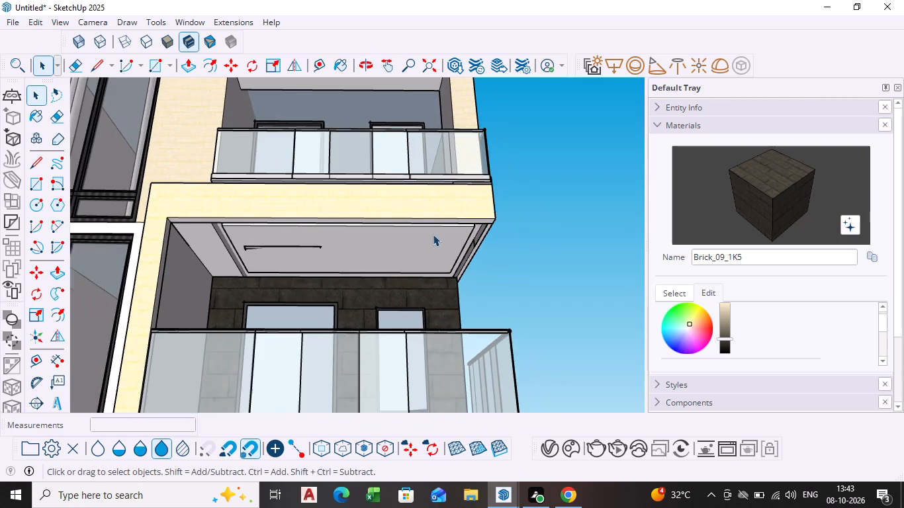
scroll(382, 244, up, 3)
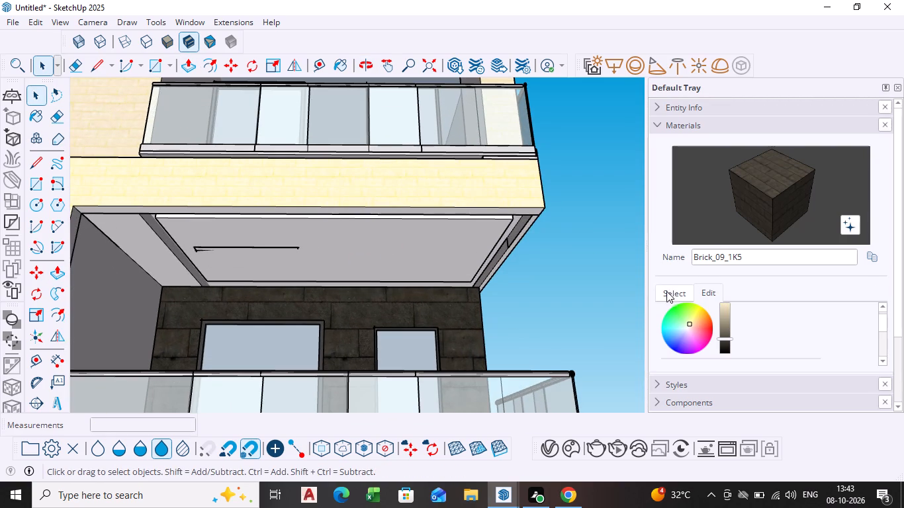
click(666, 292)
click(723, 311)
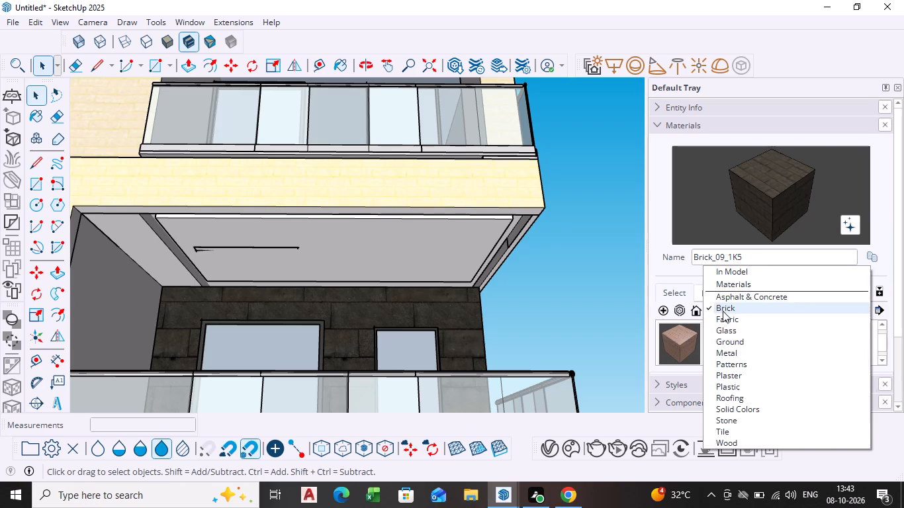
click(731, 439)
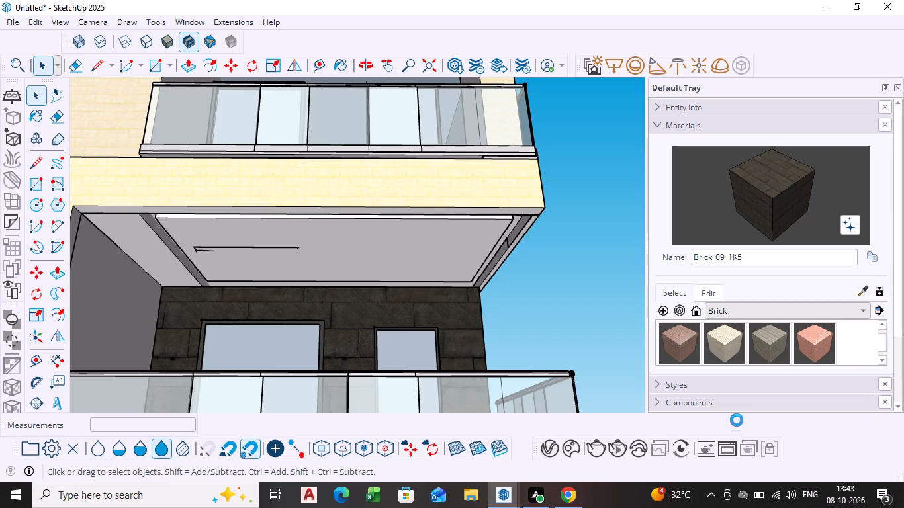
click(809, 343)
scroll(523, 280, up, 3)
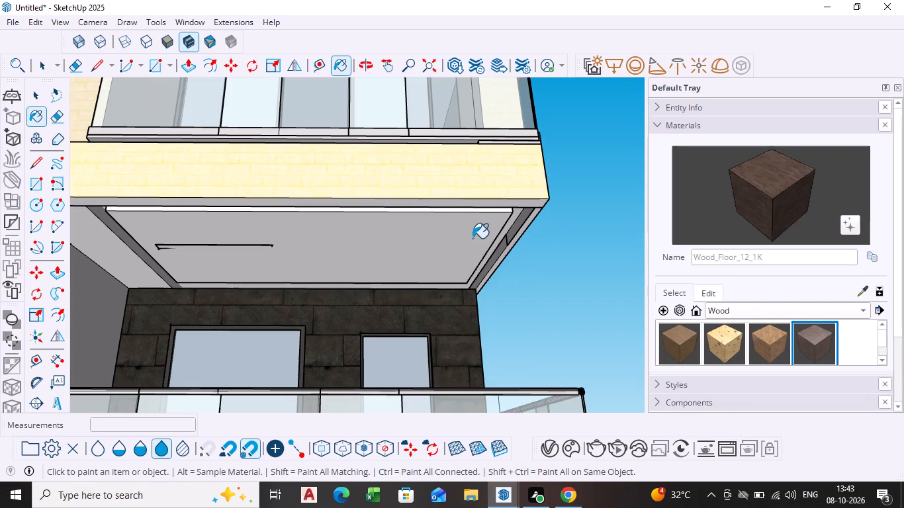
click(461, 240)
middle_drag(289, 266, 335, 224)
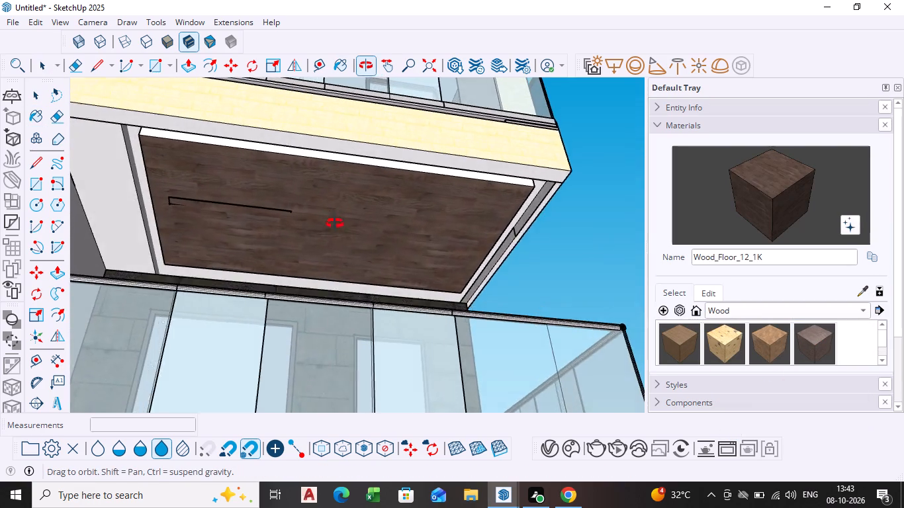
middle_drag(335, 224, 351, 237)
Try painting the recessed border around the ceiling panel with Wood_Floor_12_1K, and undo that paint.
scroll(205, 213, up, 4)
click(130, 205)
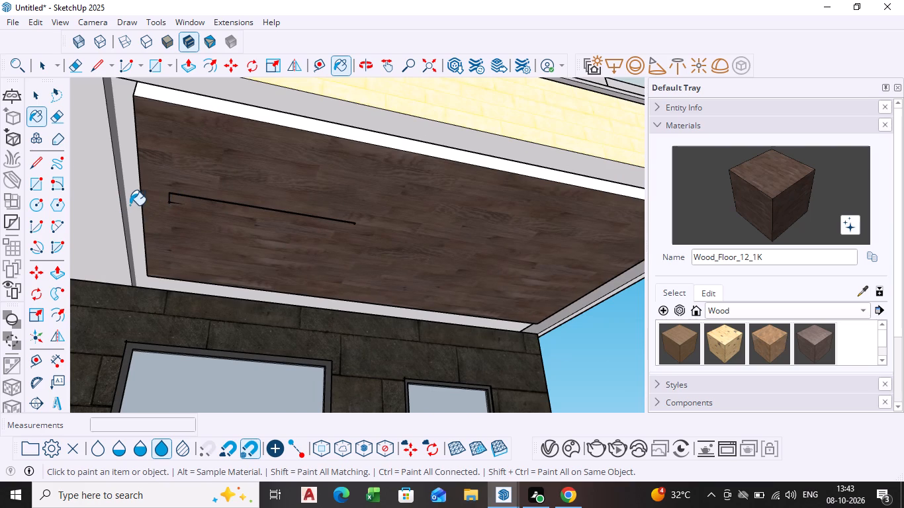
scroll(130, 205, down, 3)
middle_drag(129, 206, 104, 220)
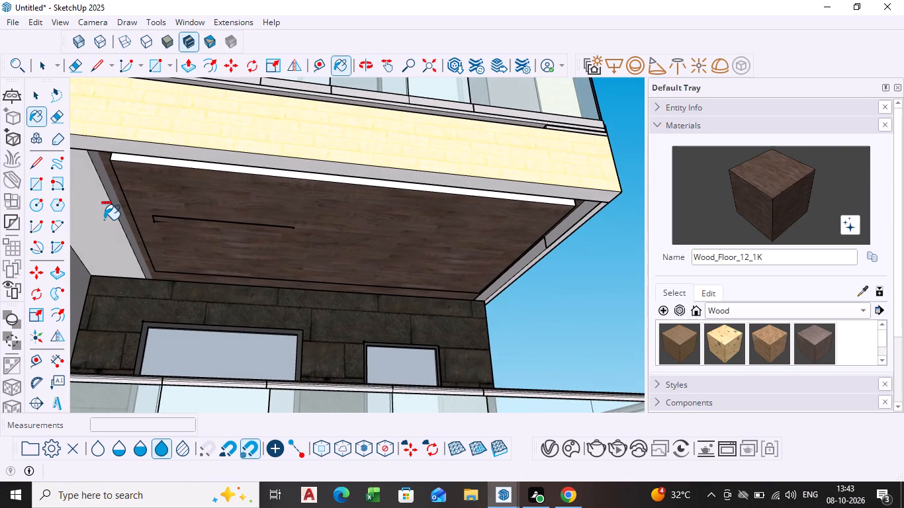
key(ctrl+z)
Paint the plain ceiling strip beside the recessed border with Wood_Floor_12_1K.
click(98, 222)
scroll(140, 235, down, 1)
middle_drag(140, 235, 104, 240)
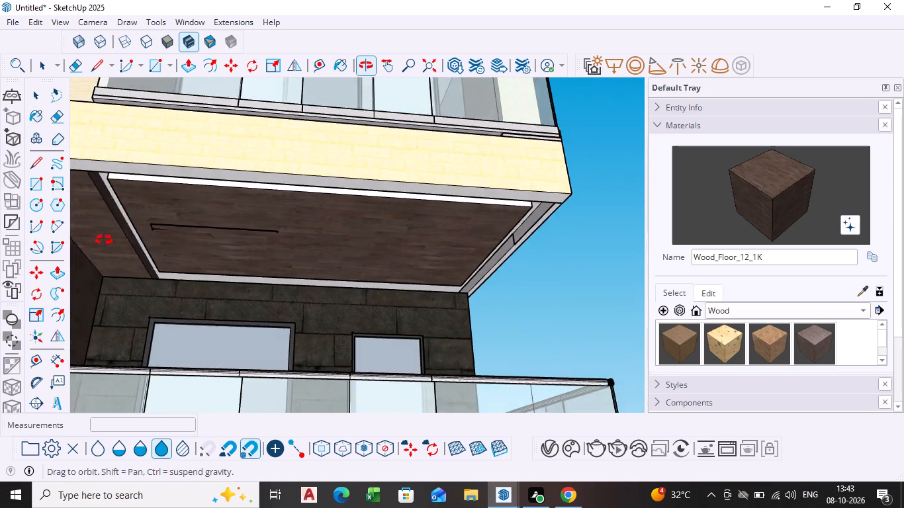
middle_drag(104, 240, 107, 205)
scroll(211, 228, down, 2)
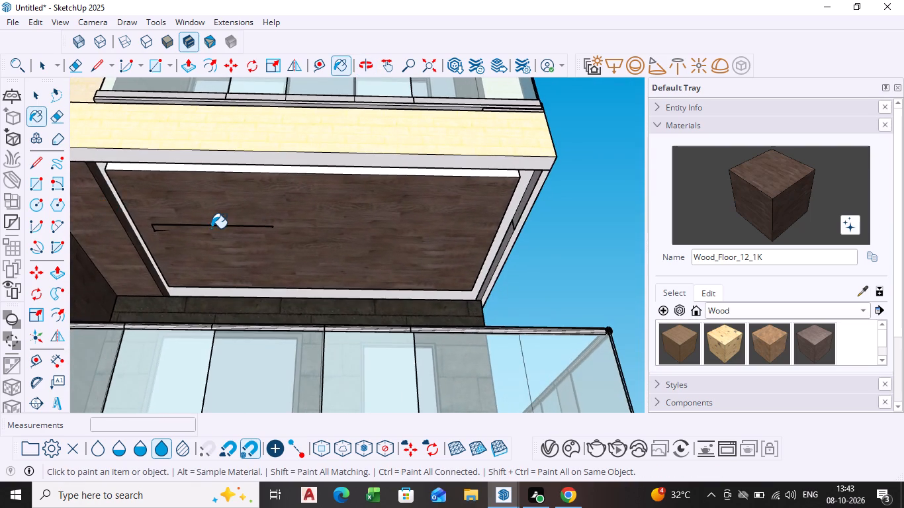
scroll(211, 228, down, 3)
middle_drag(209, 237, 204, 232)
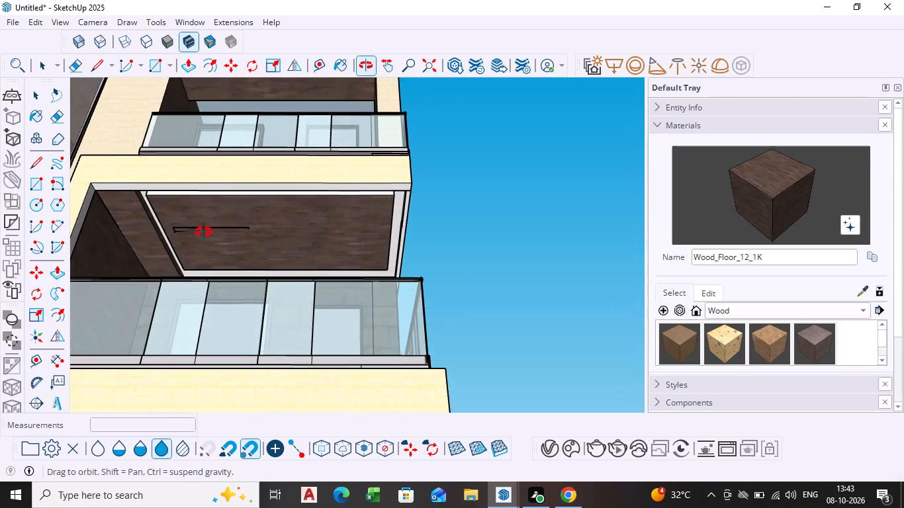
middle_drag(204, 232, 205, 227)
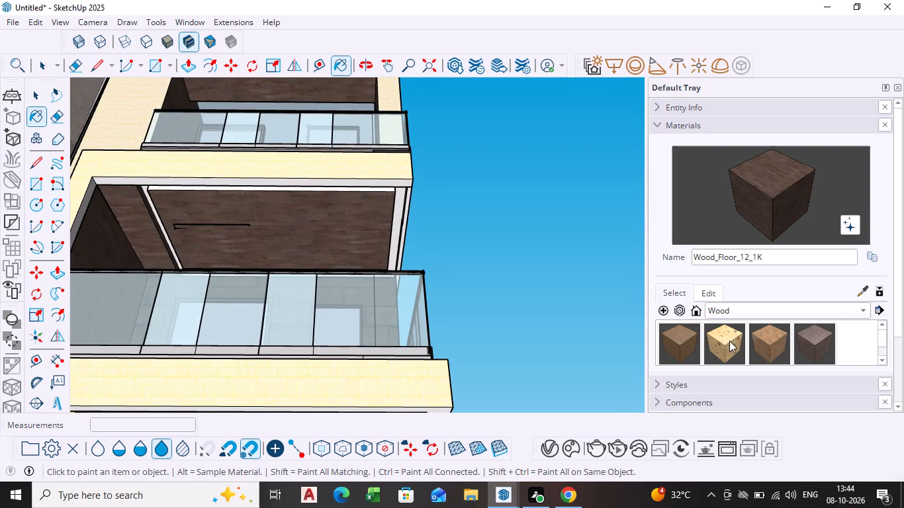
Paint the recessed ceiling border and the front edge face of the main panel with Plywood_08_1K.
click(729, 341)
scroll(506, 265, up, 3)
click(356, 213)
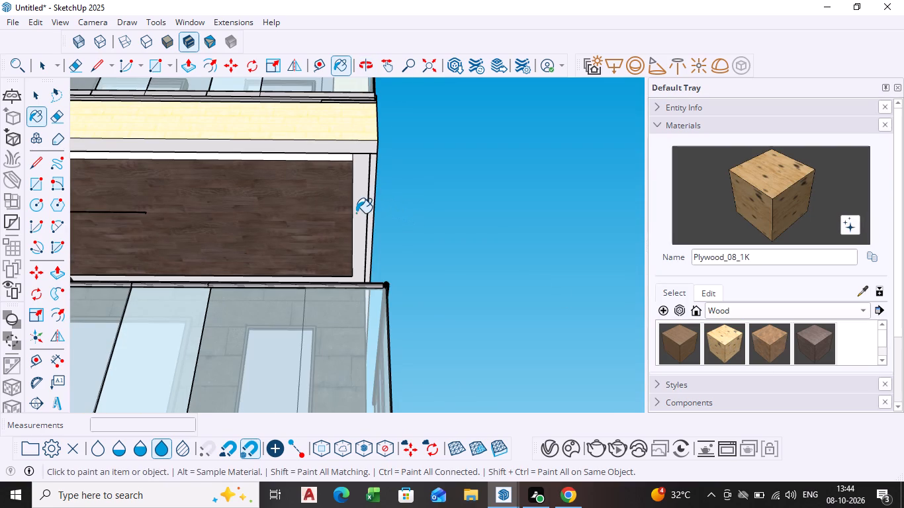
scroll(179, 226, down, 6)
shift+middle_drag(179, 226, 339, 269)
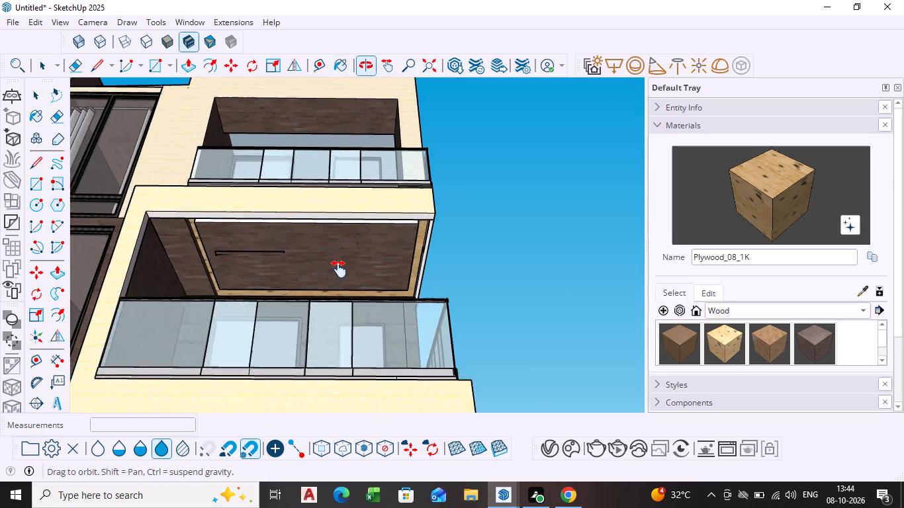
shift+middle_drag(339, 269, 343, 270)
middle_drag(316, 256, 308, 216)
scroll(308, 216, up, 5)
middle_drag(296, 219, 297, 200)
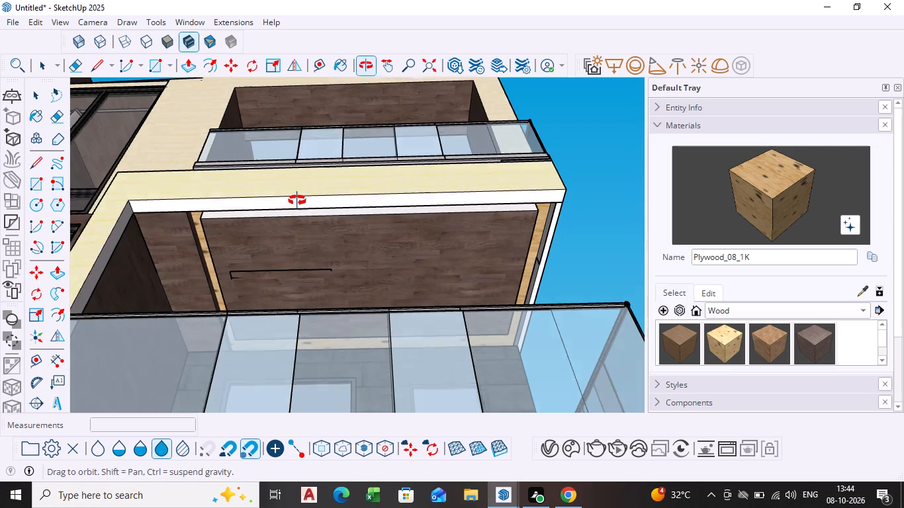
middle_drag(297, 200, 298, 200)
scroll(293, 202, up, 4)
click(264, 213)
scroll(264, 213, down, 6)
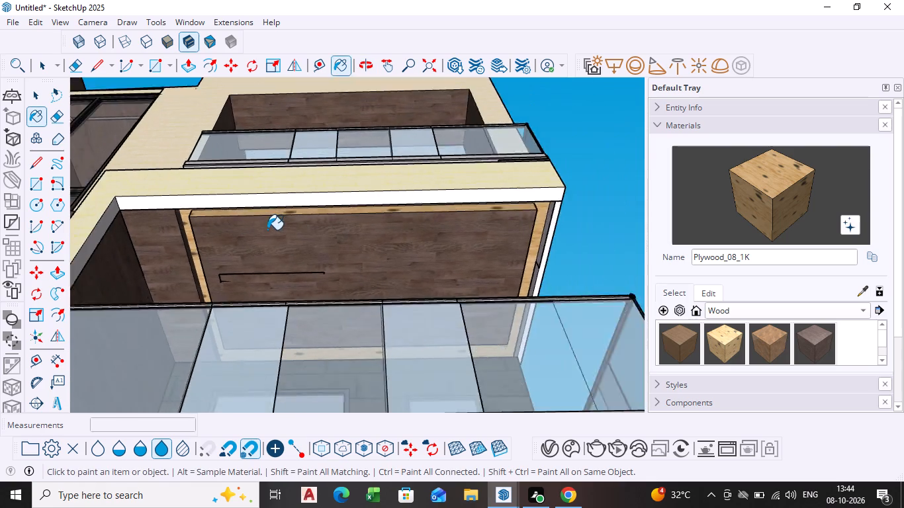
Examine the painted lower balcony ceiling and the rear wall and ceiling of the upper balcony.
scroll(267, 230, down, 1)
middle_drag(267, 230, 277, 302)
scroll(277, 302, down, 1)
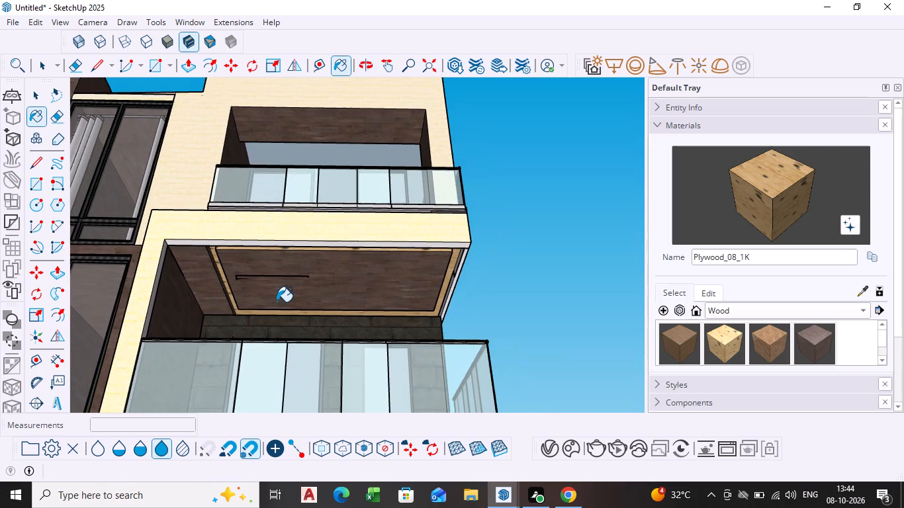
scroll(277, 302, down, 1)
middle_drag(277, 304, 279, 318)
key(space)
click(525, 258)
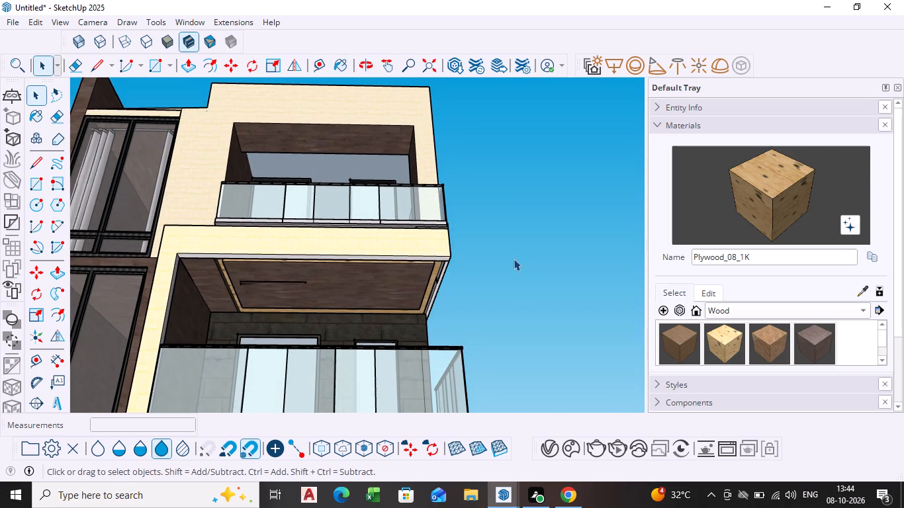
scroll(351, 276, down, 7)
middle_drag(340, 281, 356, 369)
middle_drag(302, 261, 308, 362)
scroll(285, 251, up, 10)
middle_drag(362, 248, 363, 248)
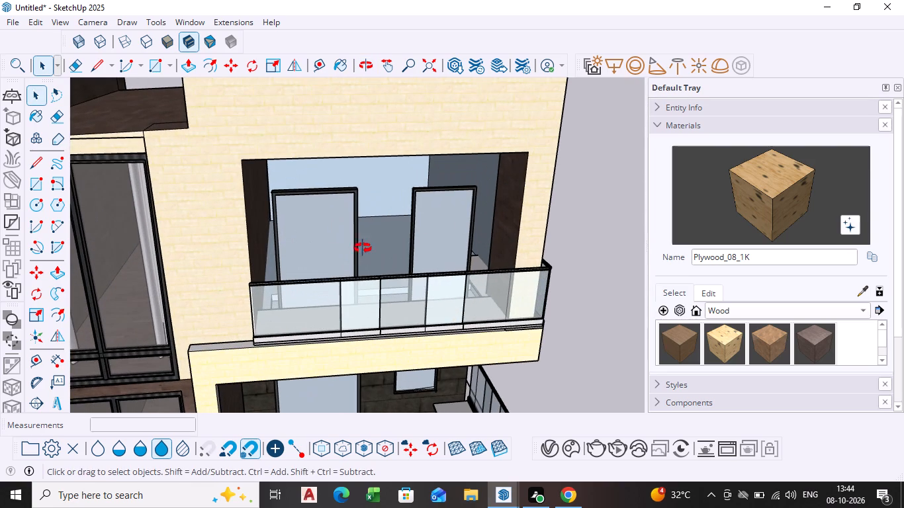
middle_drag(363, 248, 384, 158)
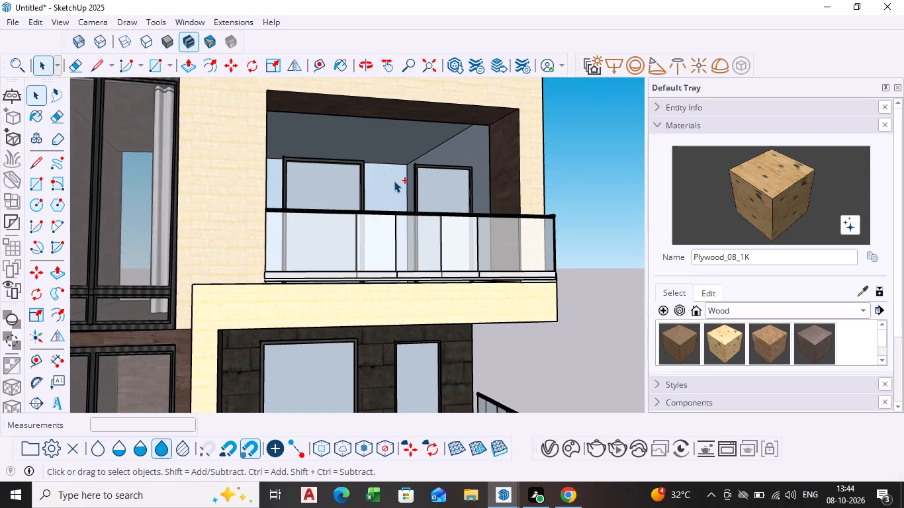
Undo the wood and plywood paints, the border recess and the border rectangle on the lower balcony's ceiling.
key(ctrl+z)
key(ctrl+z)
key(ctrl+z)
key(ctrl+z)
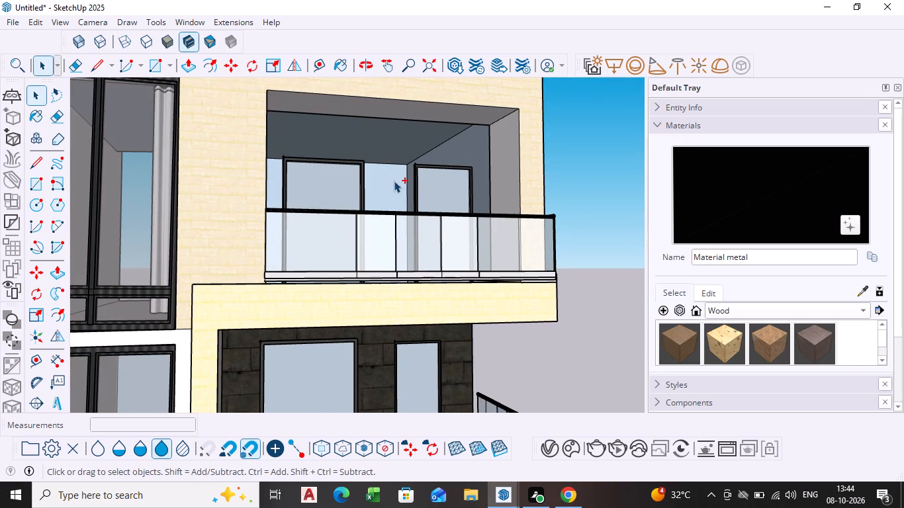
key(ctrl+z)
key(ctrl+z)
Undo the corner move made inside the frame group protruding through the lower balcony's ceiling.
scroll(399, 207, down, 2)
middle_drag(396, 210, 287, 151)
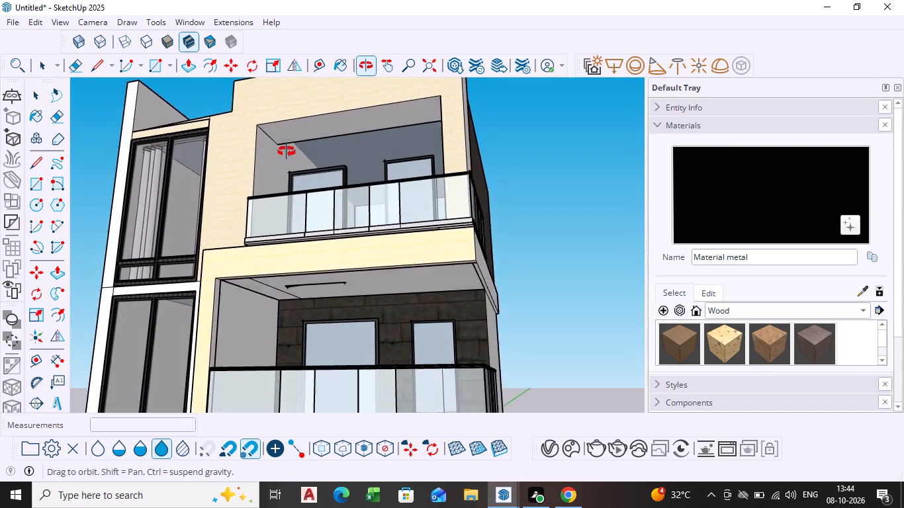
middle_drag(287, 151, 314, 120)
key(ctrl+z)
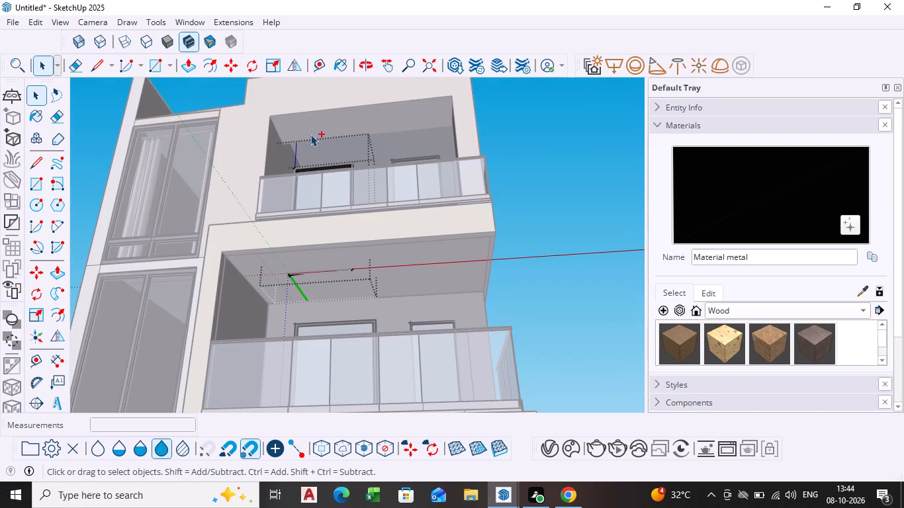
key(ctrl+z)
ctrl+click(562, 159)
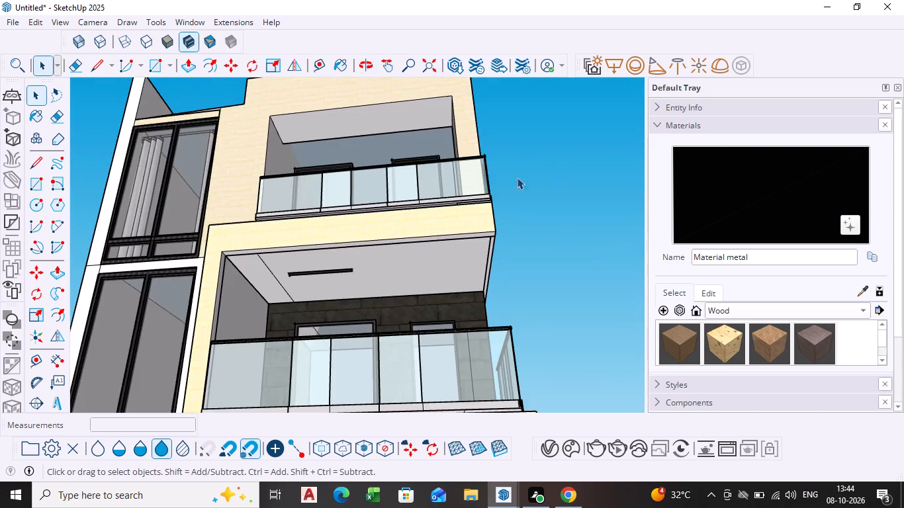
Undo the deletion of the ceiling's dividing lines and the edits before it, back to the upper balcony's dark brick rear wall.
scroll(496, 178, down, 1)
middle_drag(495, 178, 480, 209)
scroll(481, 241, down, 1)
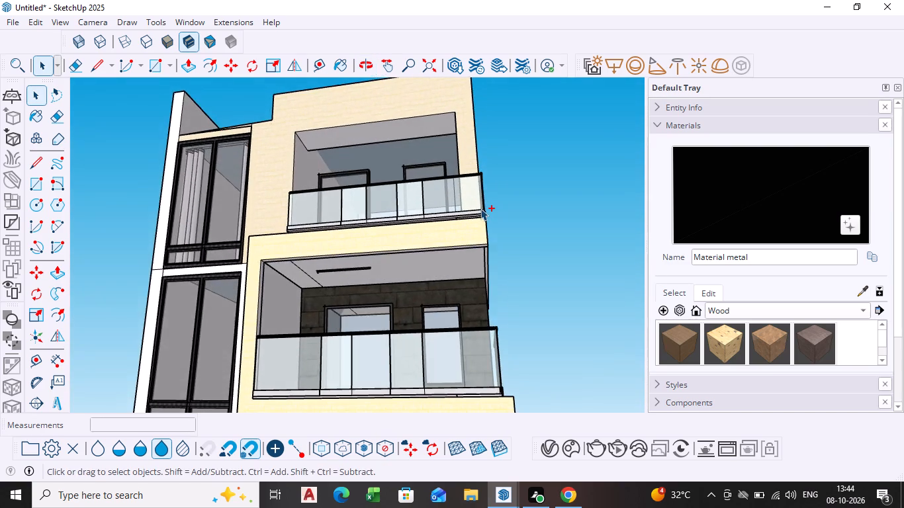
key(ctrl+z)
key(ctrl+z)
key(ctrl+z)
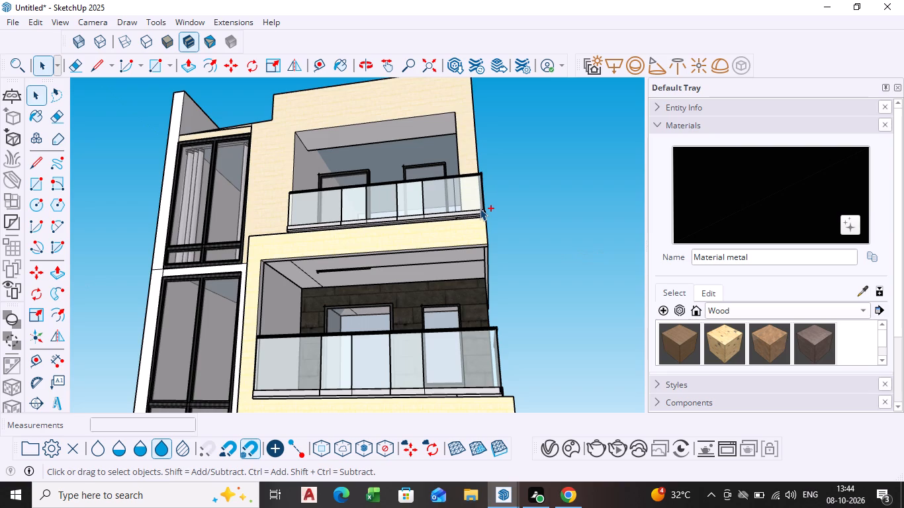
key(ctrl+z)
key(ctrl+z)
middle_drag(425, 223, 404, 293)
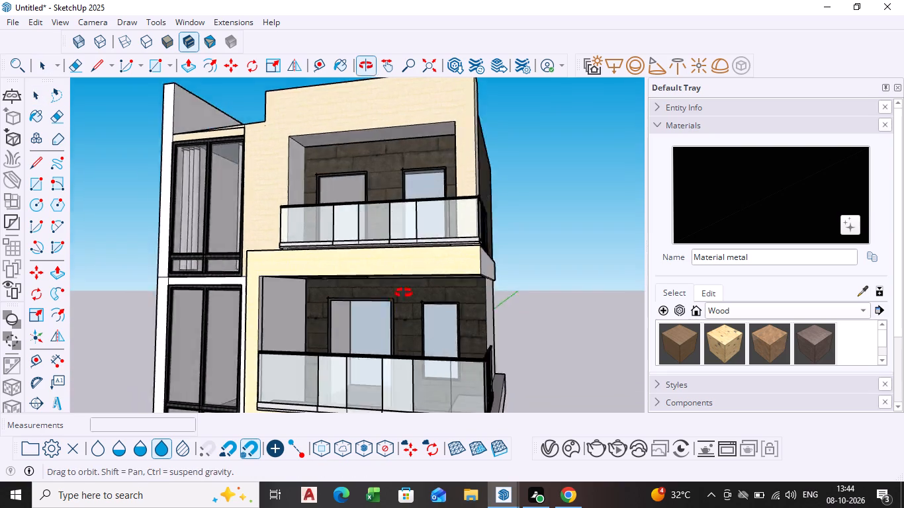
middle_drag(404, 293, 361, 345)
click(557, 160)
scroll(413, 249, down, 3)
middle_drag(402, 259, 420, 184)
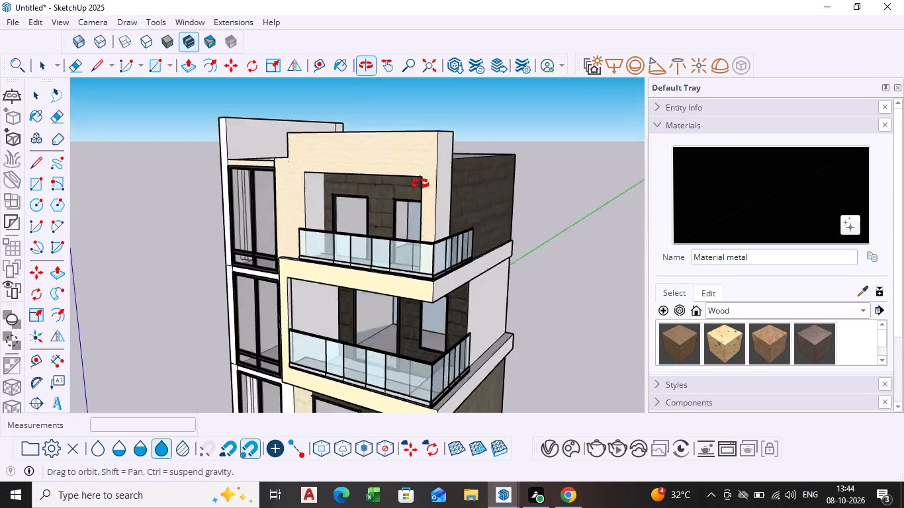
Save the model to the Desktop as a SketchUp file named EEEE, purging unused items before saving.
middle_drag(420, 184, 492, 186)
key(space)
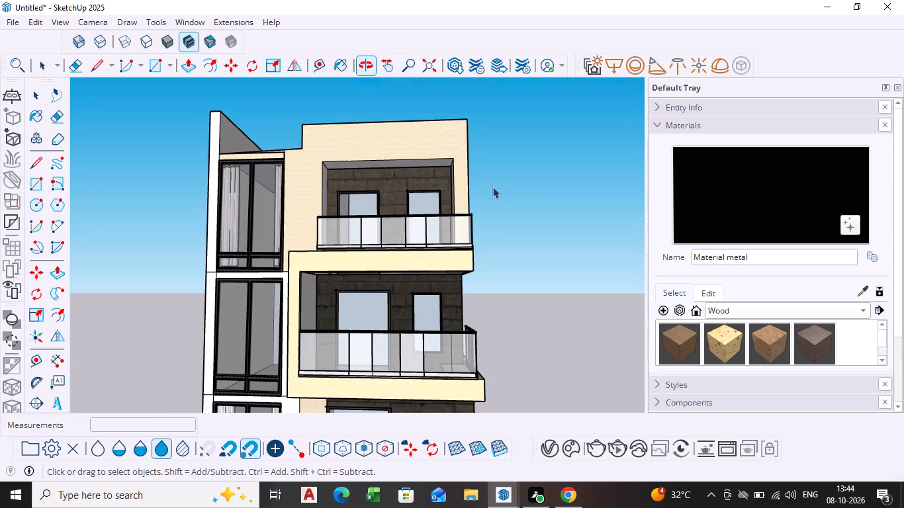
click(564, 165)
scroll(398, 243, down, 9)
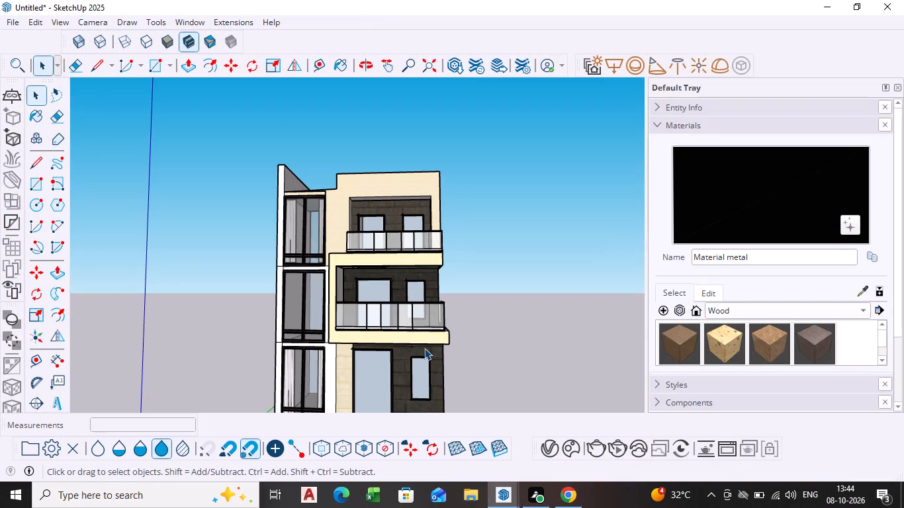
key(ctrl+s)
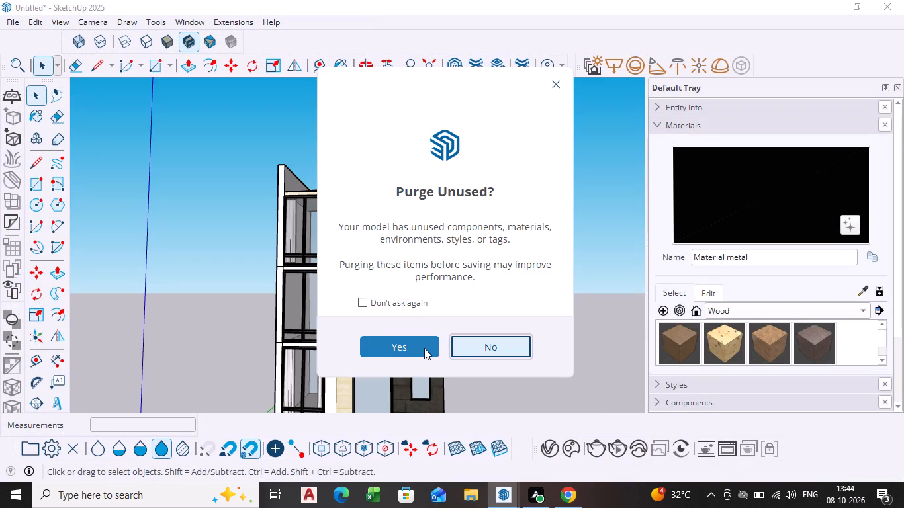
click(424, 348)
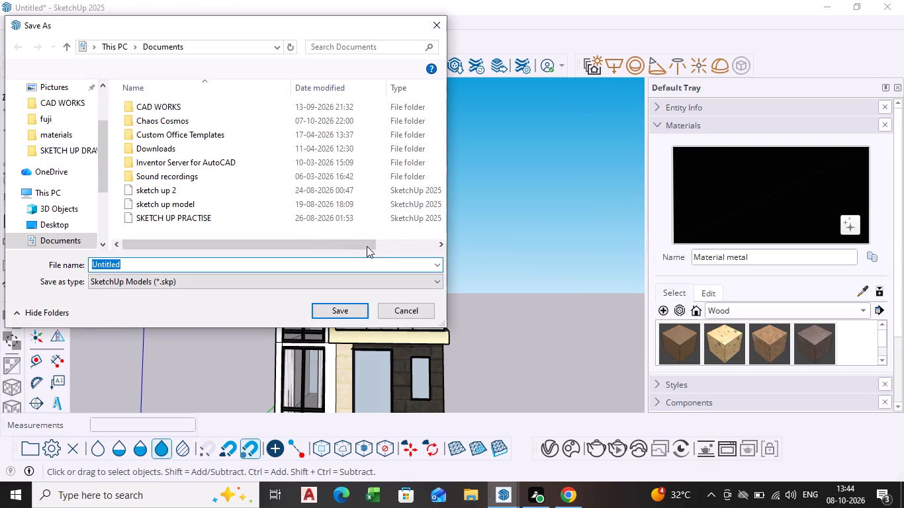
click(47, 217)
click(149, 270)
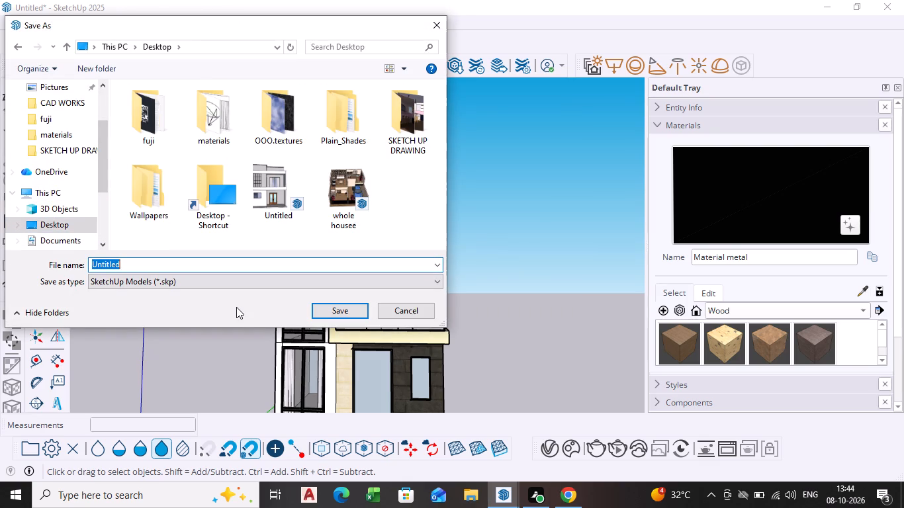
key(BackSpace)
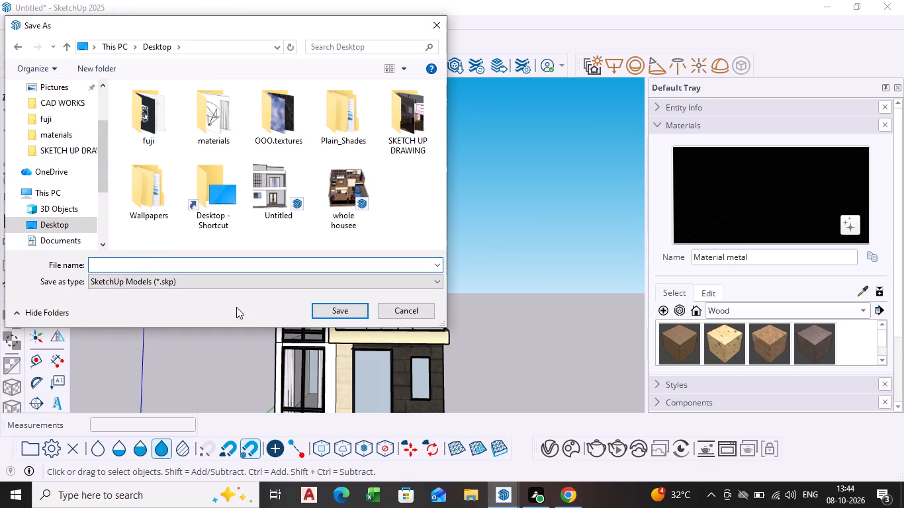
text(EEEE)
click(347, 304)
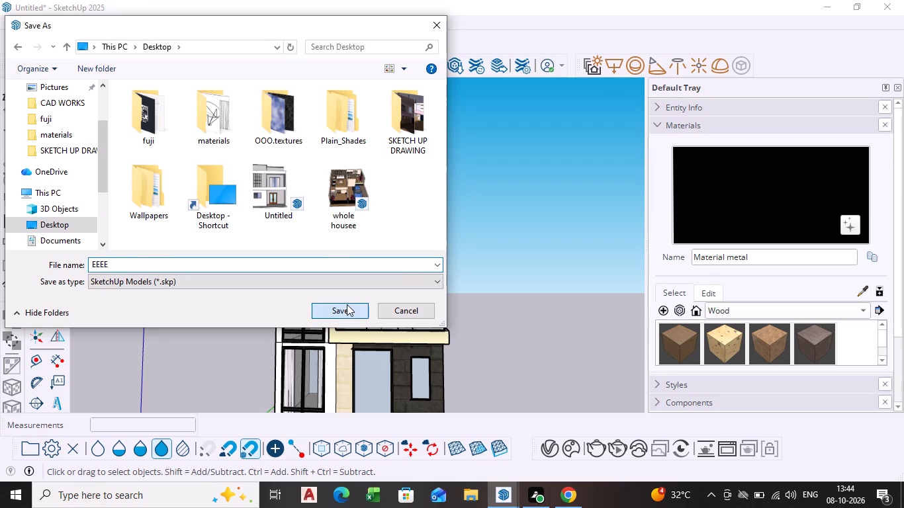